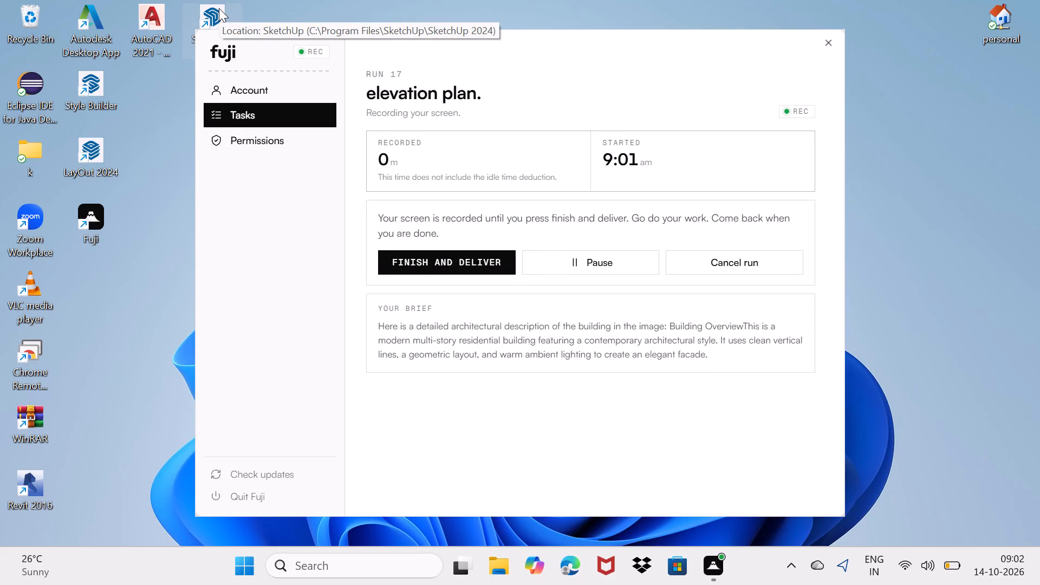
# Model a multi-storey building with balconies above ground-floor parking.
# Launch SketchUp 2024 from the desktop.
pyautogui.doubleClick(219, 8)
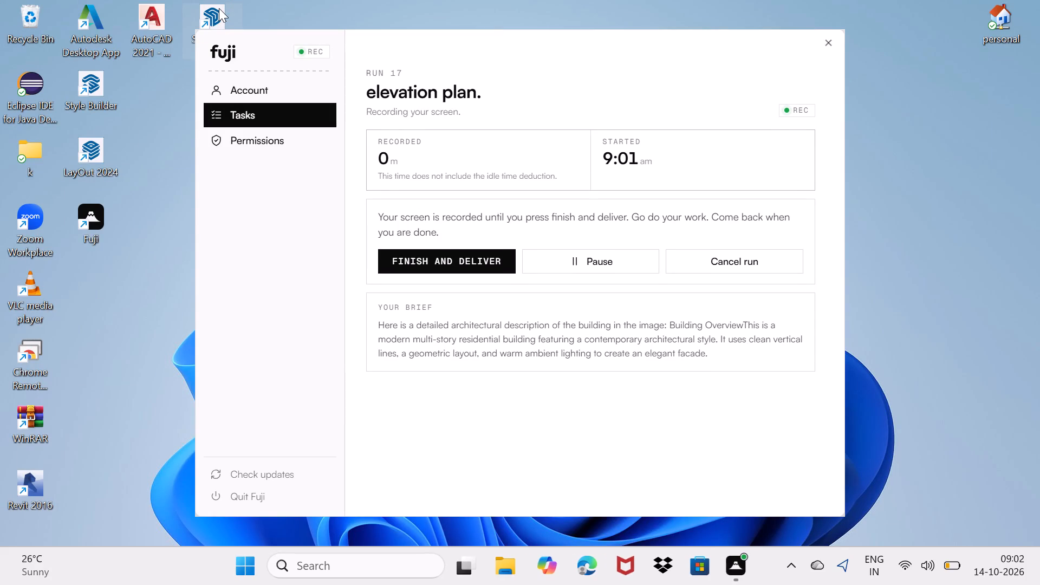
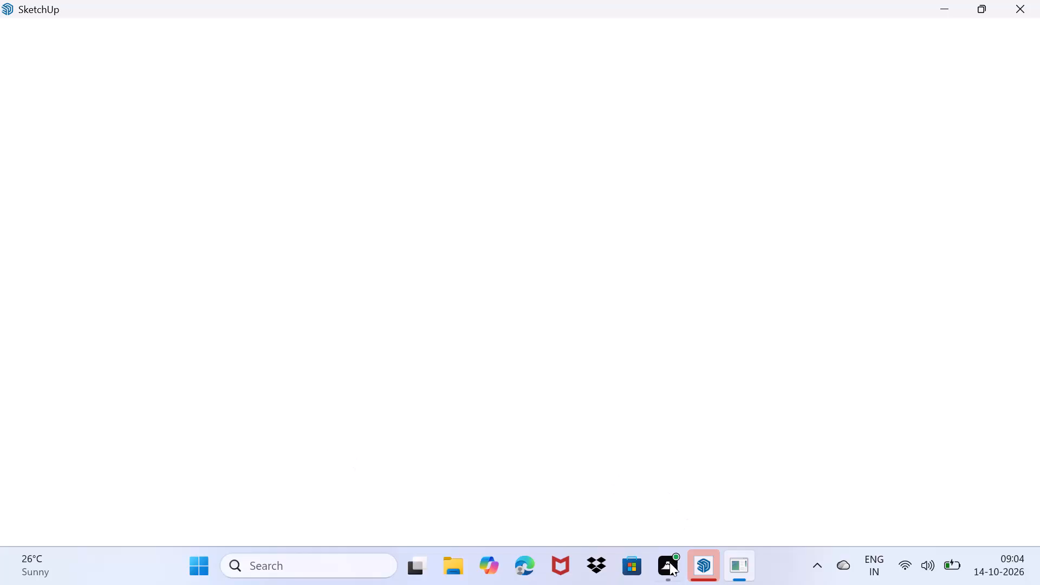
# Create a new model from the Simple template in inches.
pyautogui.click(693, 564)
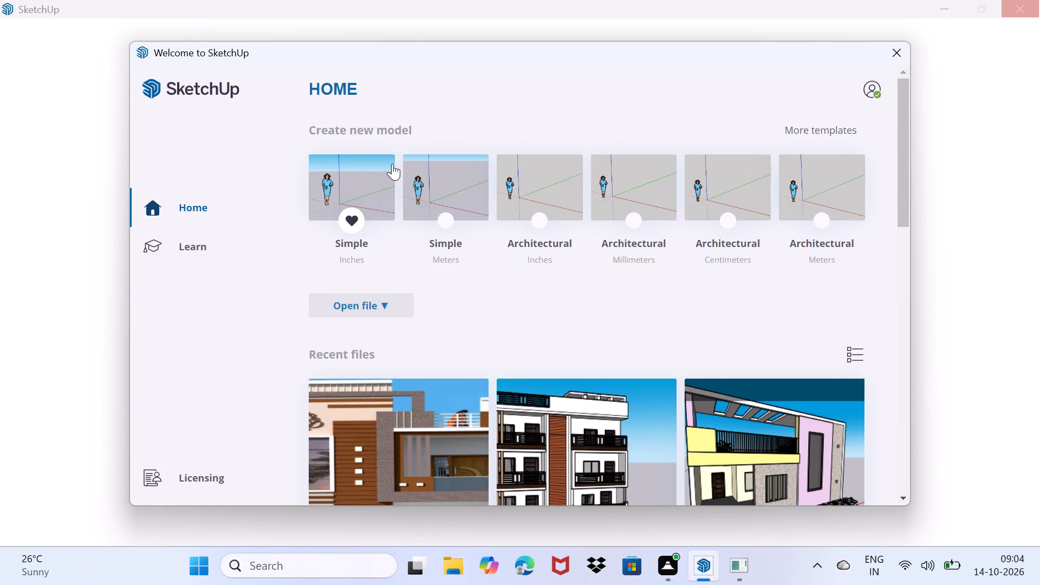
pyautogui.click(392, 164)
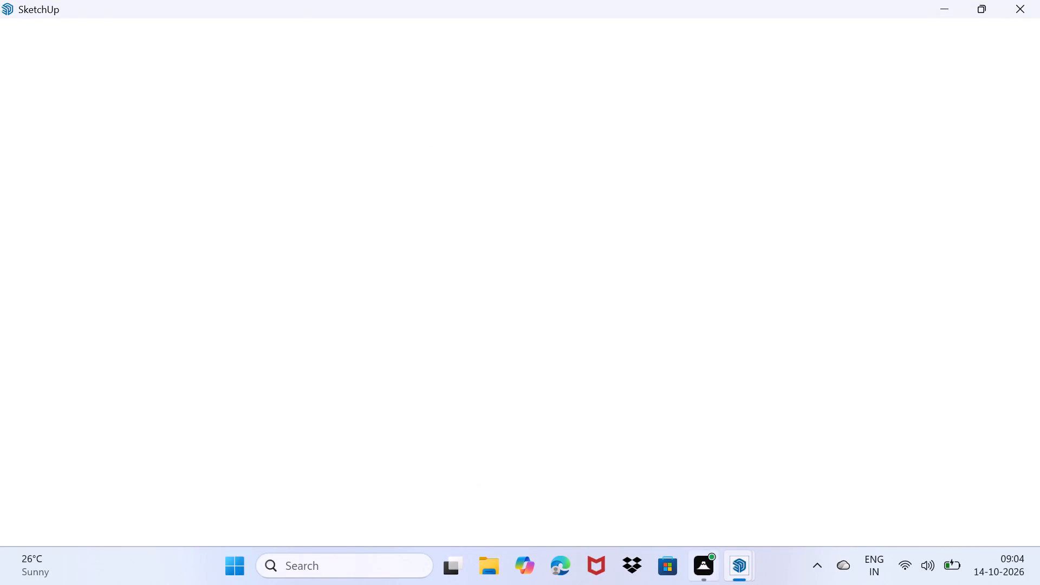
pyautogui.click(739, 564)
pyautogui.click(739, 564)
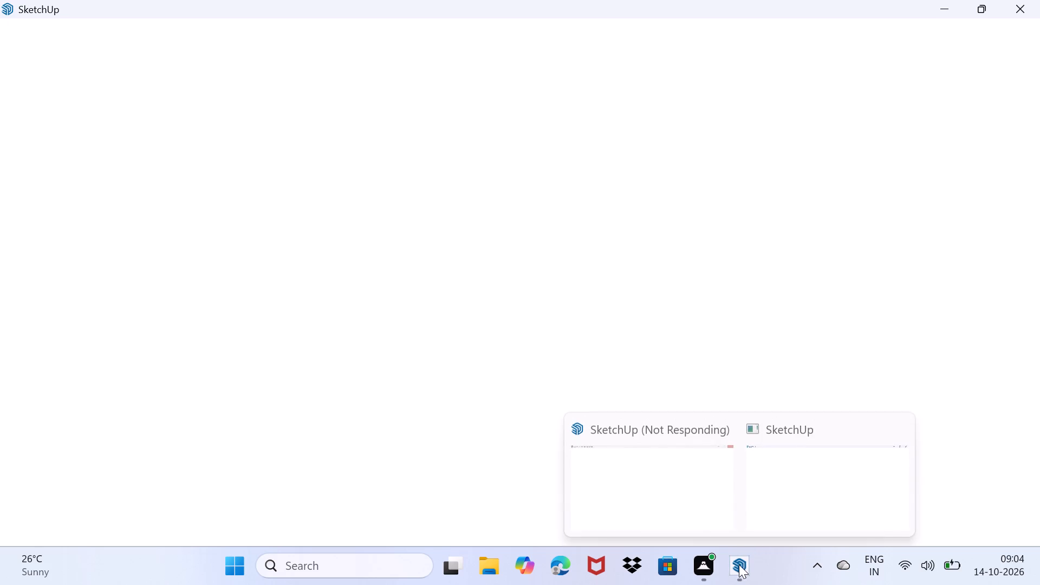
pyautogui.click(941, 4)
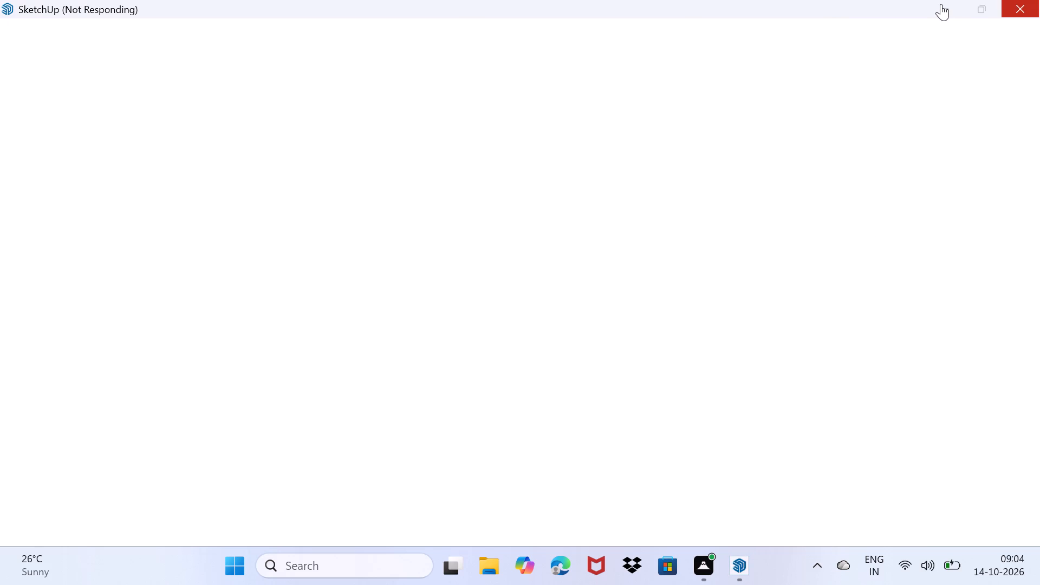
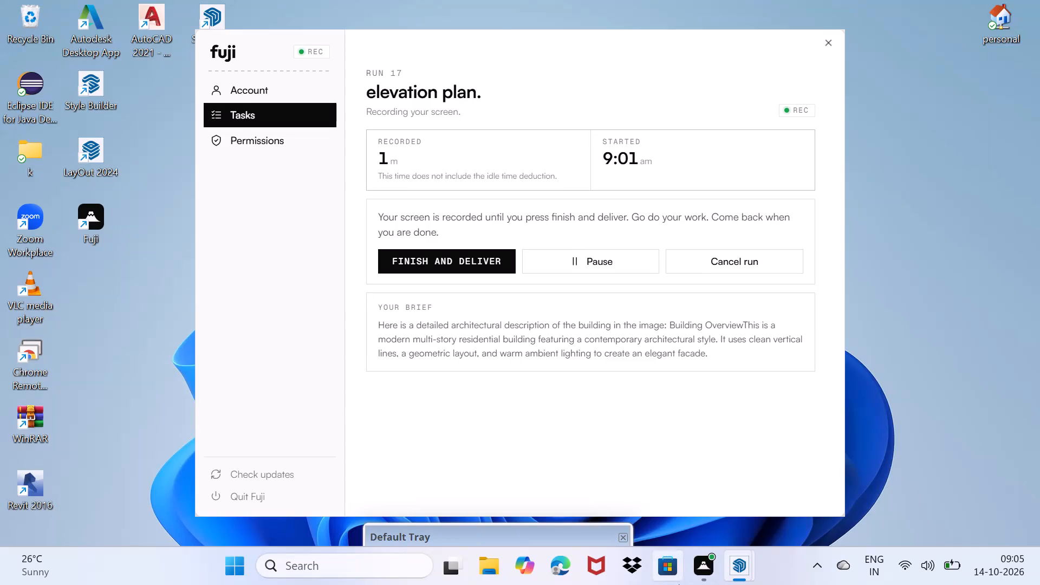
# Switch to the SketchUp main window.
pyautogui.click(728, 569)
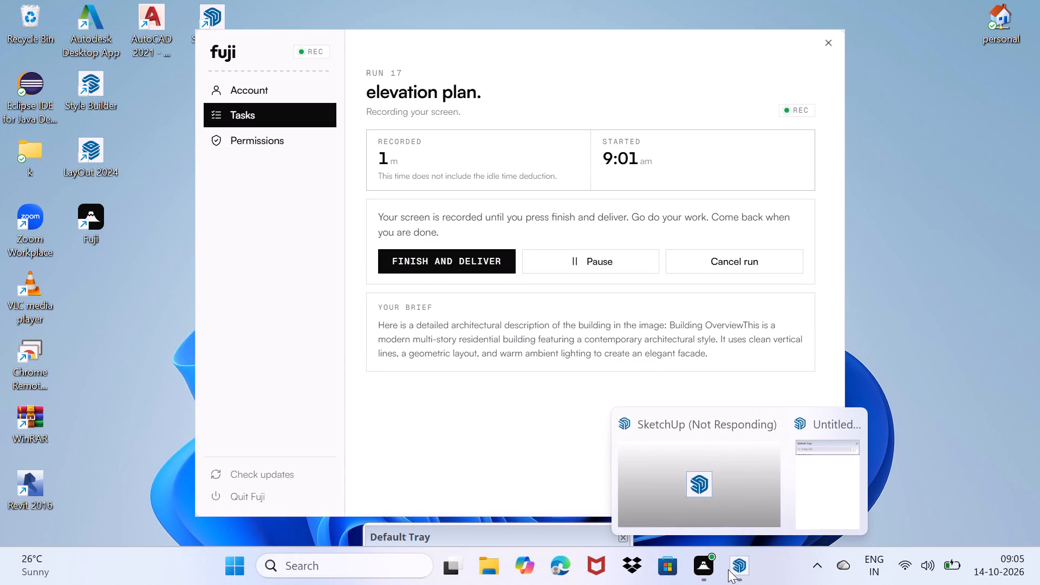
pyautogui.click(729, 493)
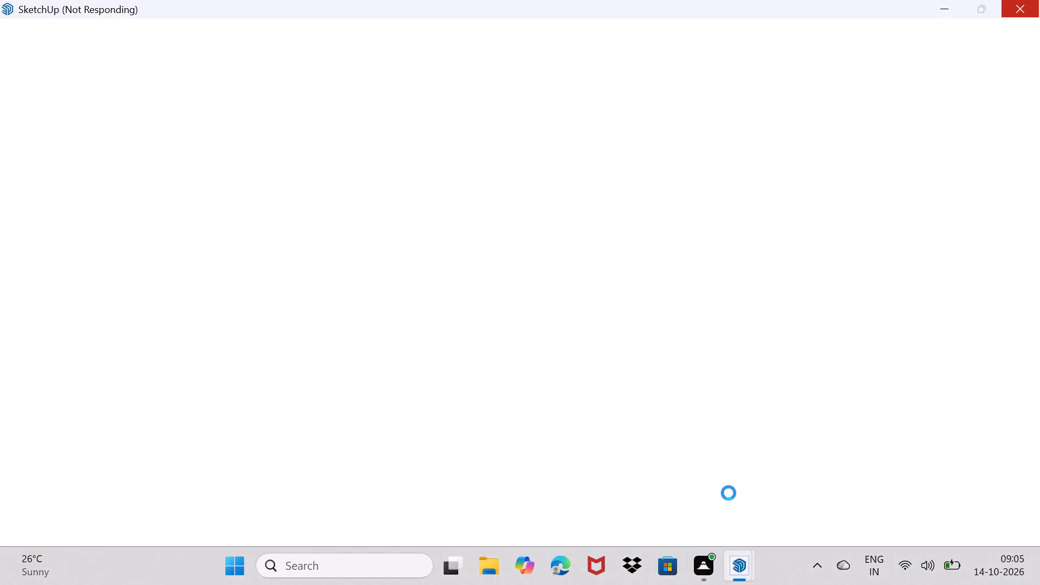
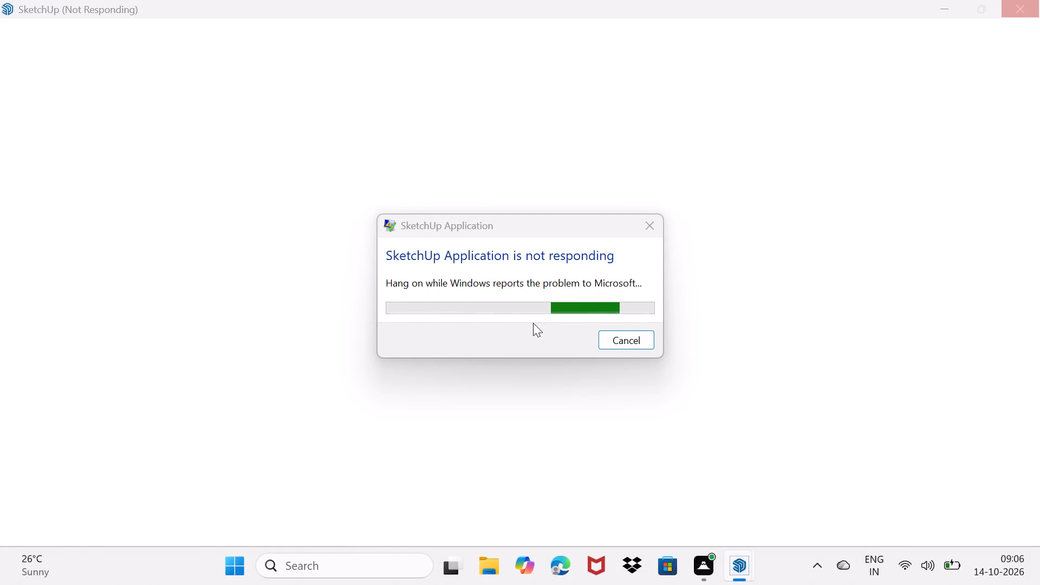
# Cancel the Windows problem report for the unresponsive SketchUp application.
pyautogui.click(632, 342)
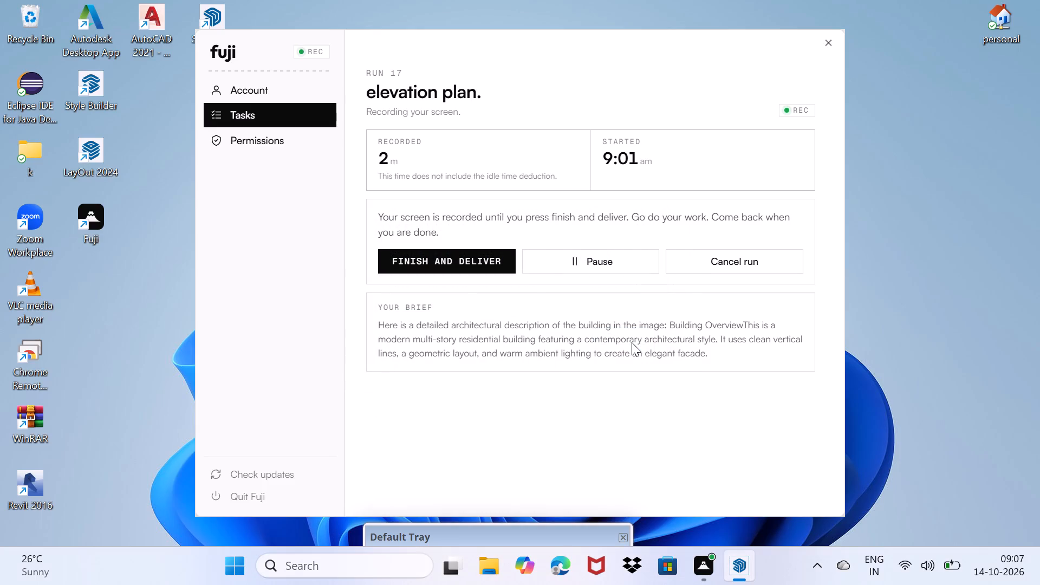
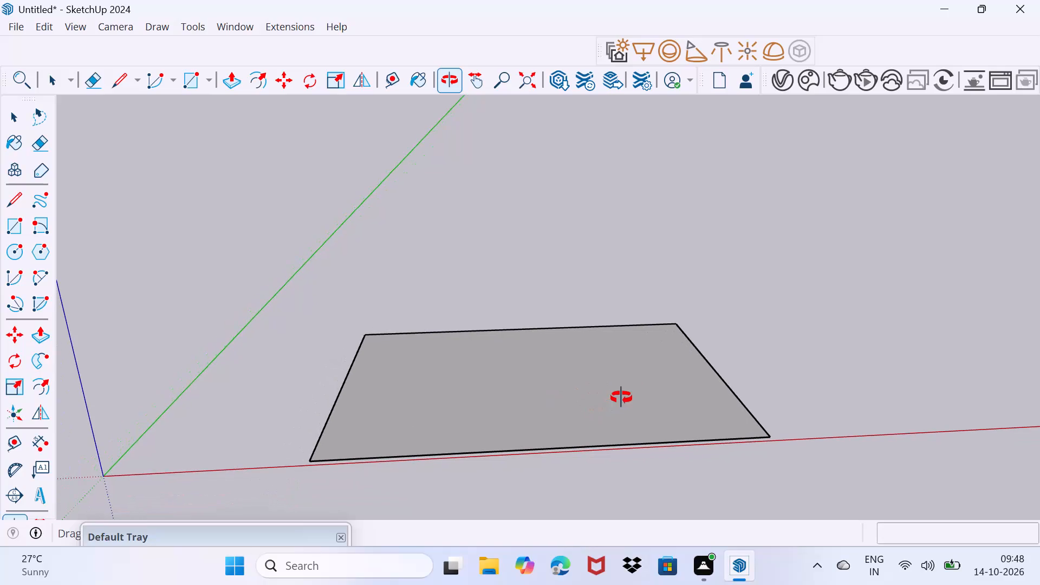
# Push/Pull the ground rectangle up 10' to form the building's first storey.
pyautogui.click(532, 409)
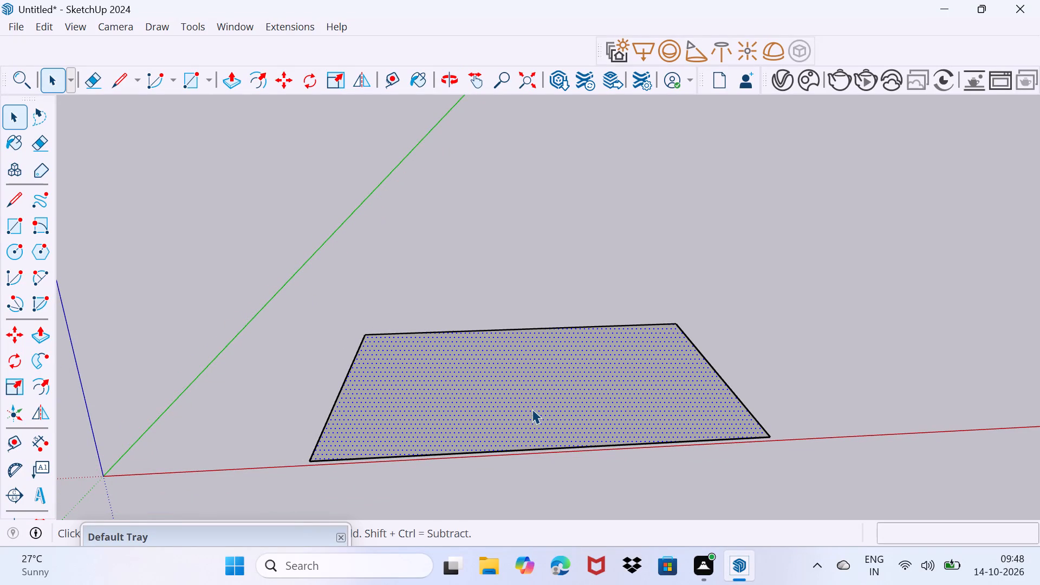
pyautogui.press('p')
pyautogui.click(532, 409)
pyautogui.press('1')
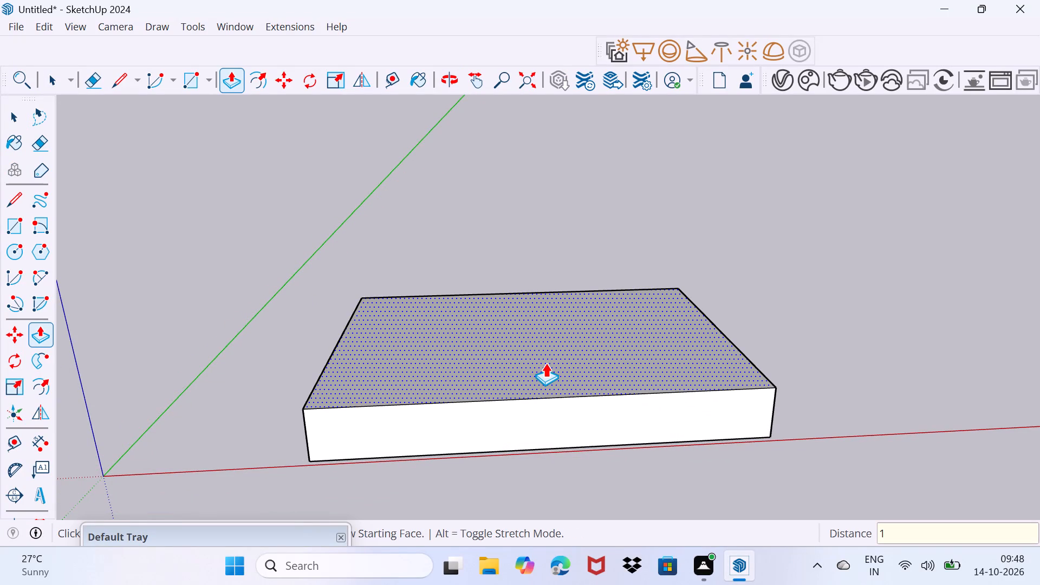
pyautogui.press('0')
pyautogui.press("'")
pyautogui.press('Return')
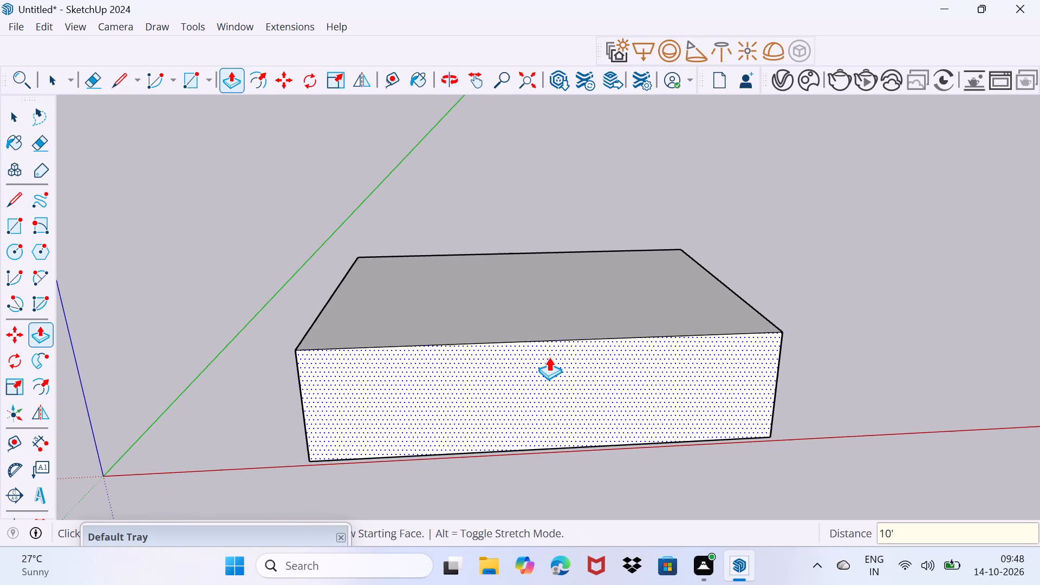
# Stack three more storeys on the top face, each pulled up 10' as a new volume with a dividing edge.
pyautogui.click(540, 317)
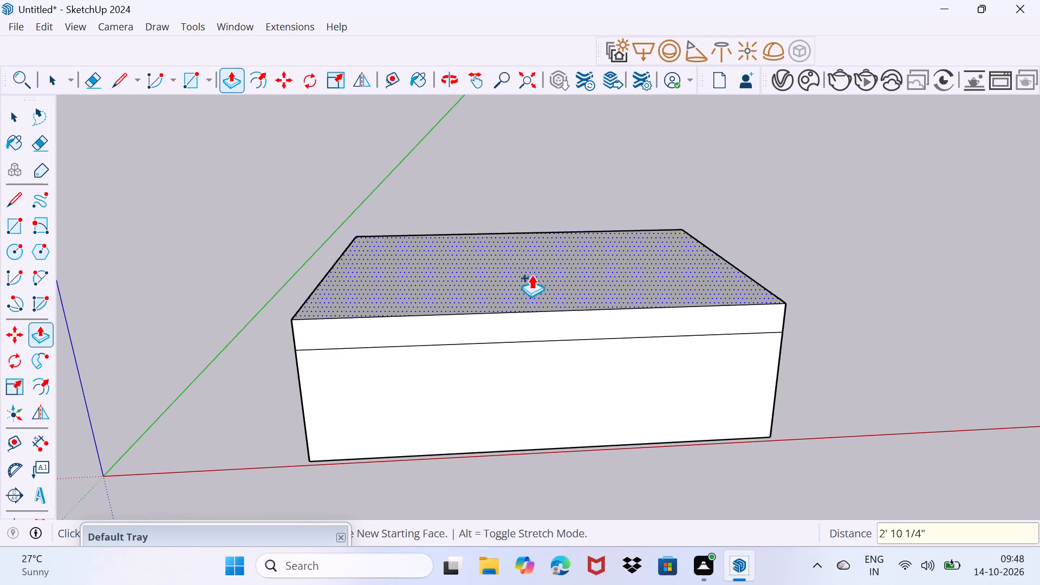
pyautogui.write("10'")
pyautogui.press('Return')
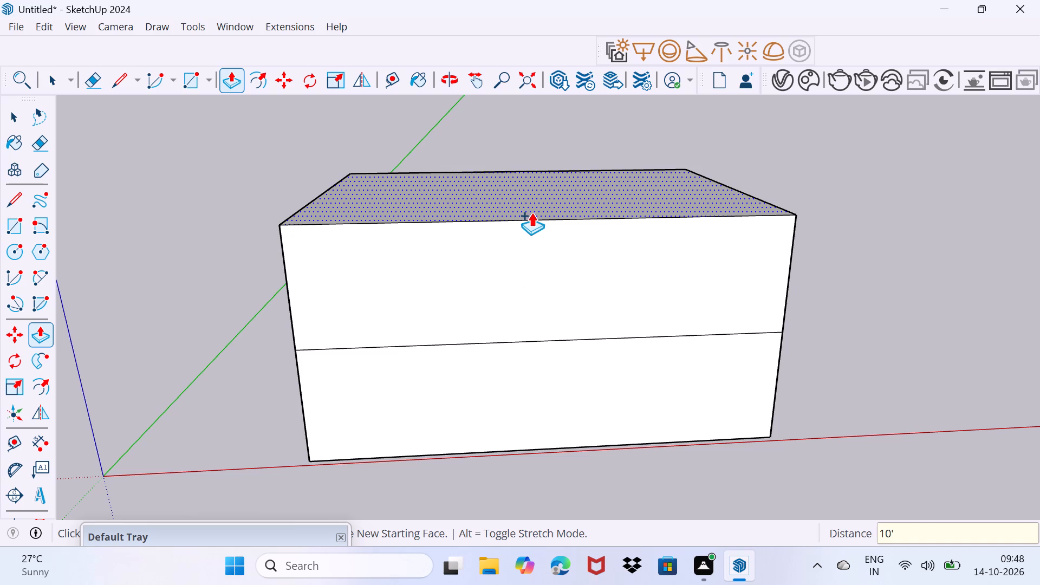
pyautogui.moveTo(531, 212); pyautogui.dragTo(554, 321, button='middle')
pyautogui.click(539, 305)
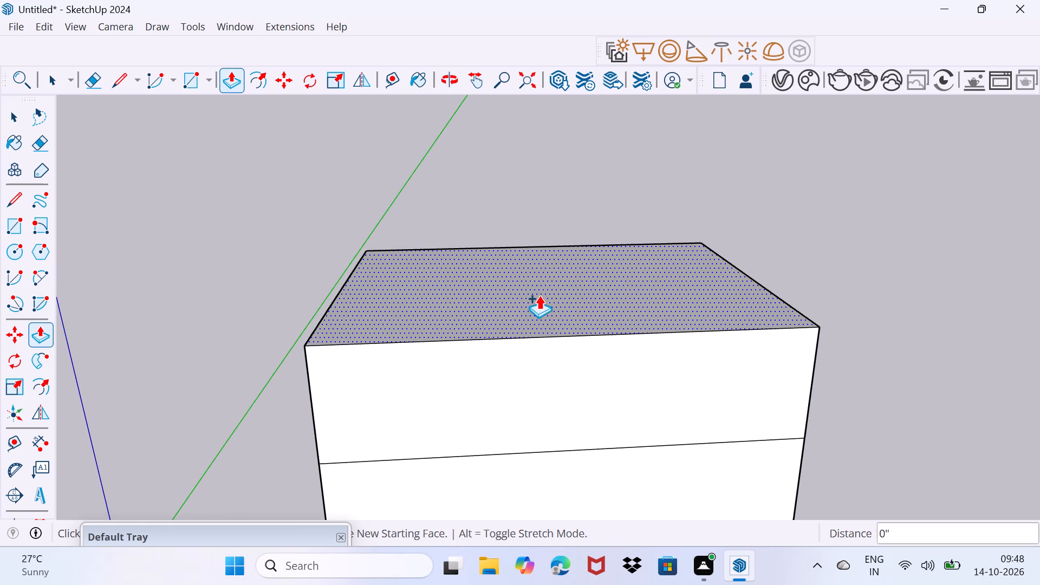
pyautogui.press('1')
pyautogui.write("0'")
pyautogui.press('Return')
pyautogui.click(542, 186)
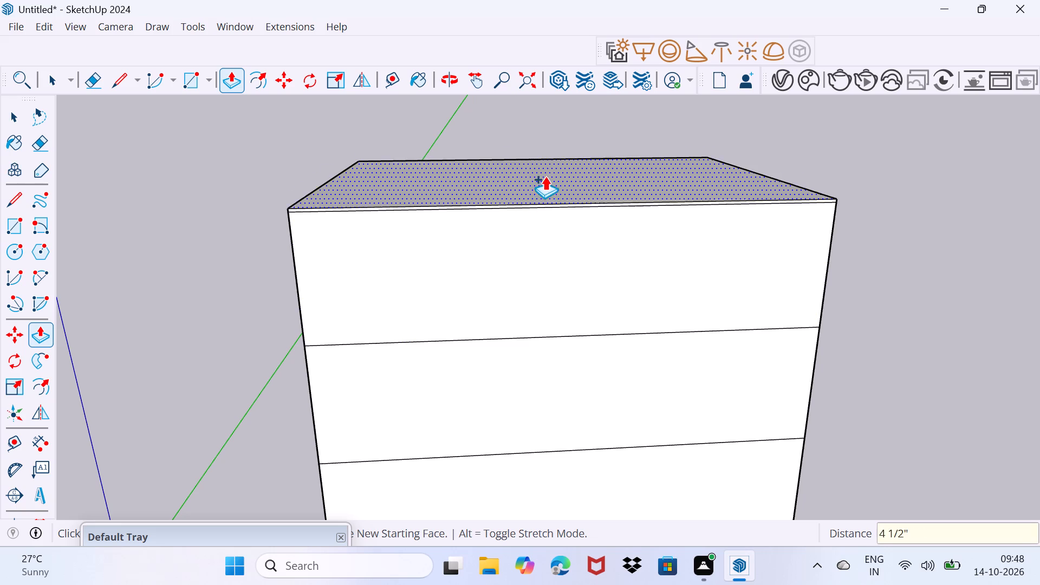
pyautogui.write("10'")
pyautogui.press('Return')
pyautogui.press('space')
pyautogui.scroll(-5, 512, 211)
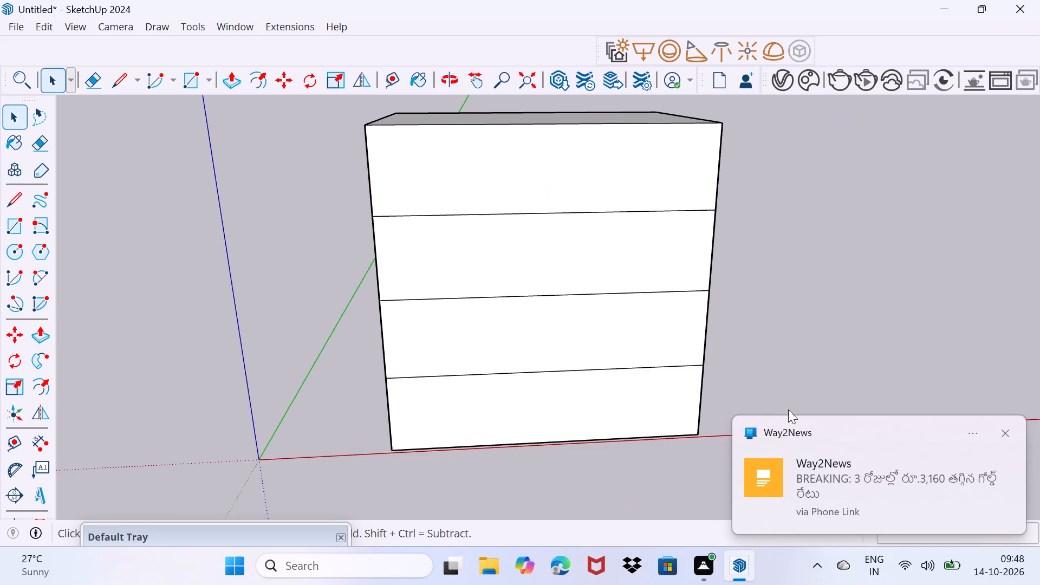
# Dismiss the news notification.
pyautogui.click(998, 433)
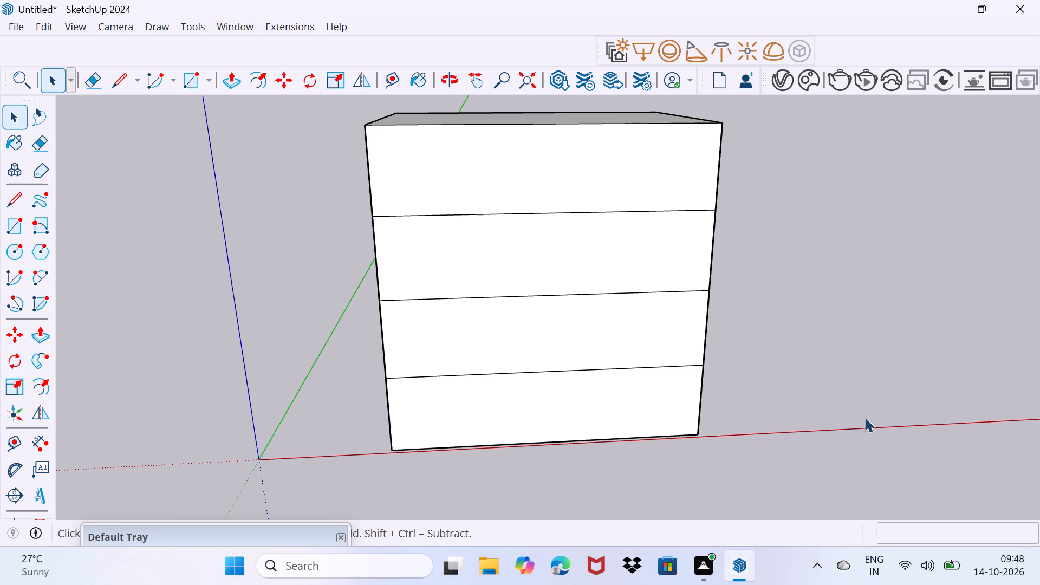
# Copy all four storeys' vertical edges at the front face corner nearest the origin 4' inward along the red axis.
pyautogui.moveTo(848, 419); pyautogui.dragTo(749, 431, button='middle')
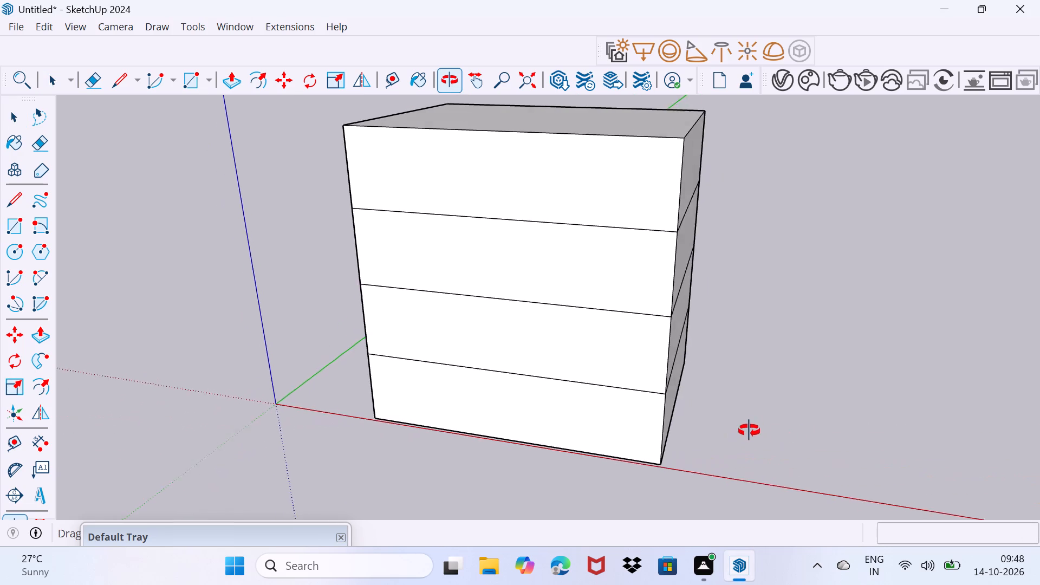
pyautogui.moveTo(749, 431); pyautogui.dragTo(783, 418, button='middle')
pyautogui.scroll(2, 506, 440)
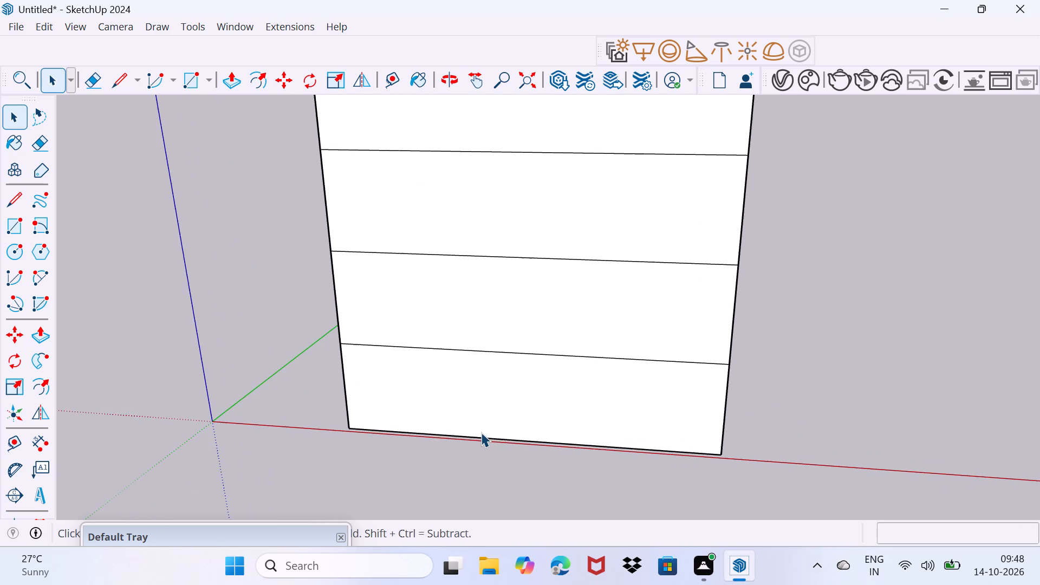
pyautogui.keyDown('shift'); pyautogui.moveTo(484, 433); pyautogui.dragTo(656, 467, button='middle'); pyautogui.keyUp('shift')
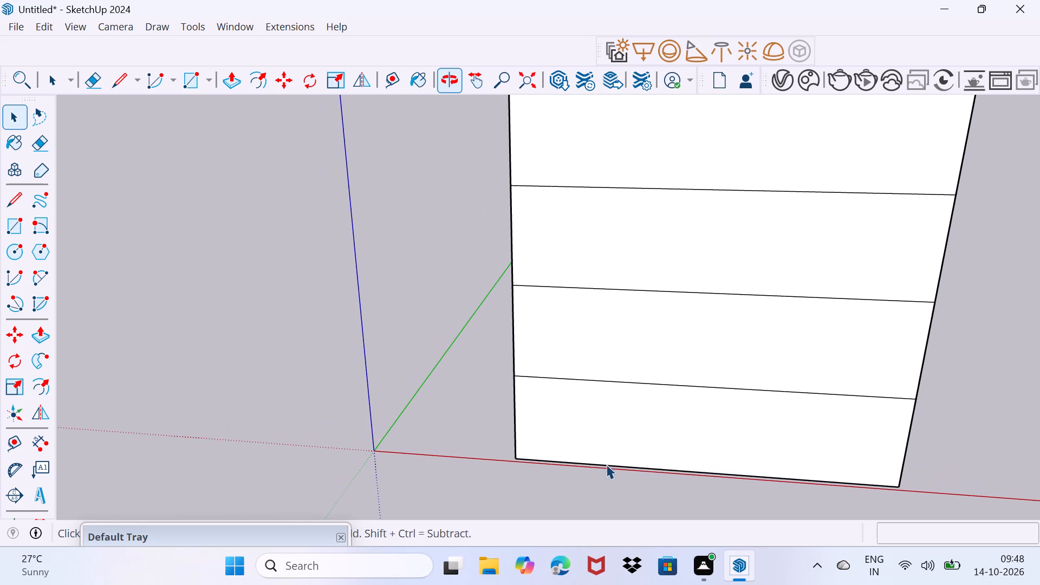
pyautogui.moveTo(536, 463); pyautogui.dragTo(563, 463, button='middle')
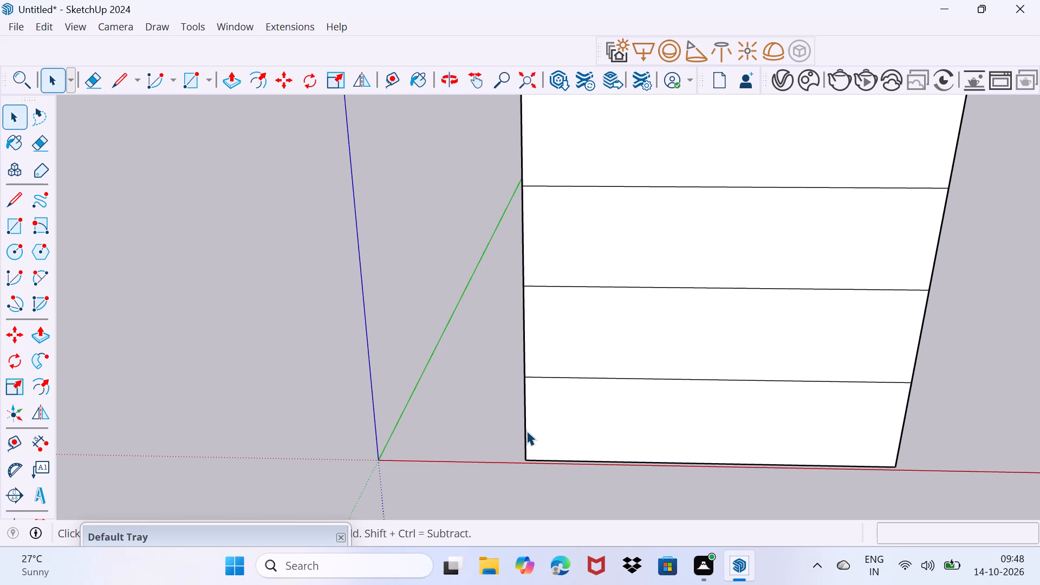
pyautogui.click(524, 428)
pyautogui.keyDown('ctrl'); pyautogui.click(524, 357); pyautogui.keyUp('ctrl')
pyautogui.keyDown('shift'); pyautogui.moveTo(530, 341); pyautogui.dragTo(549, 427, button='middle'); pyautogui.keyUp('shift')
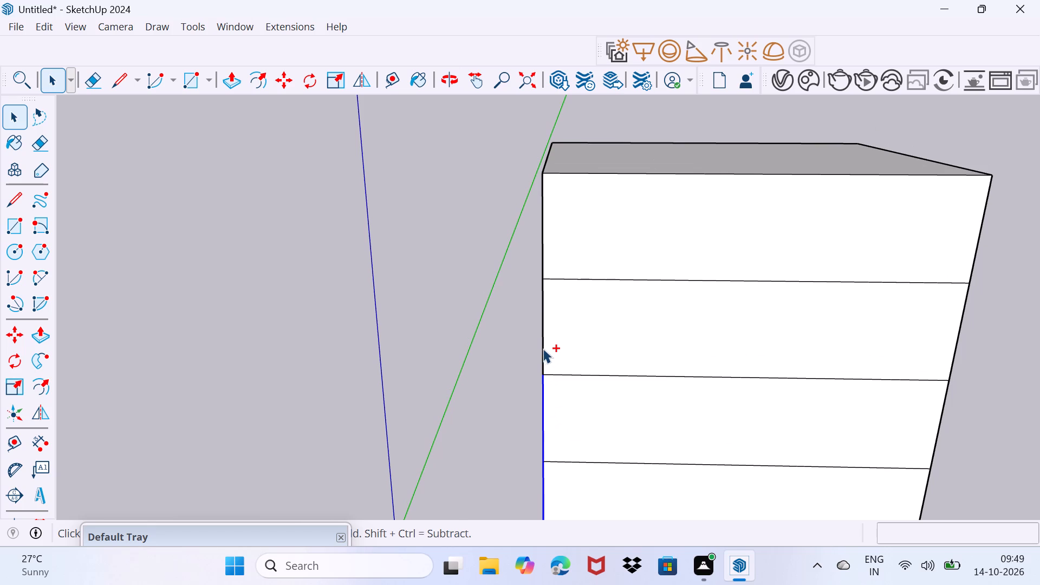
pyautogui.keyDown('ctrl'); pyautogui.click(541, 349); pyautogui.keyUp('ctrl')
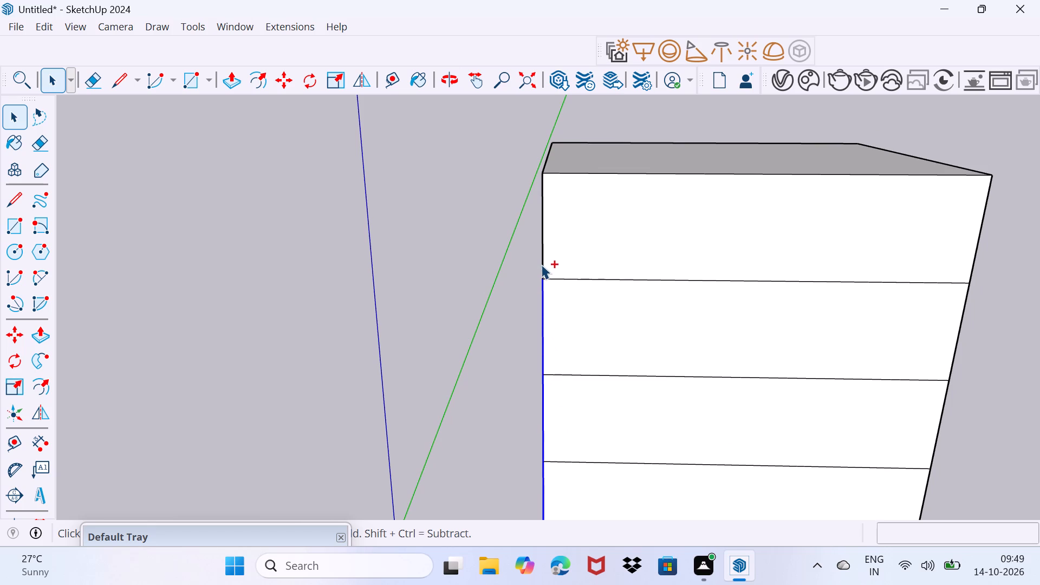
pyautogui.keyDown('ctrl'); pyautogui.click(543, 265); pyautogui.keyUp('ctrl')
pyautogui.scroll(-4, 547, 294)
pyautogui.keyDown('shift'); pyautogui.moveTo(572, 357); pyautogui.dragTo(557, 285, button='middle'); pyautogui.keyUp('shift')
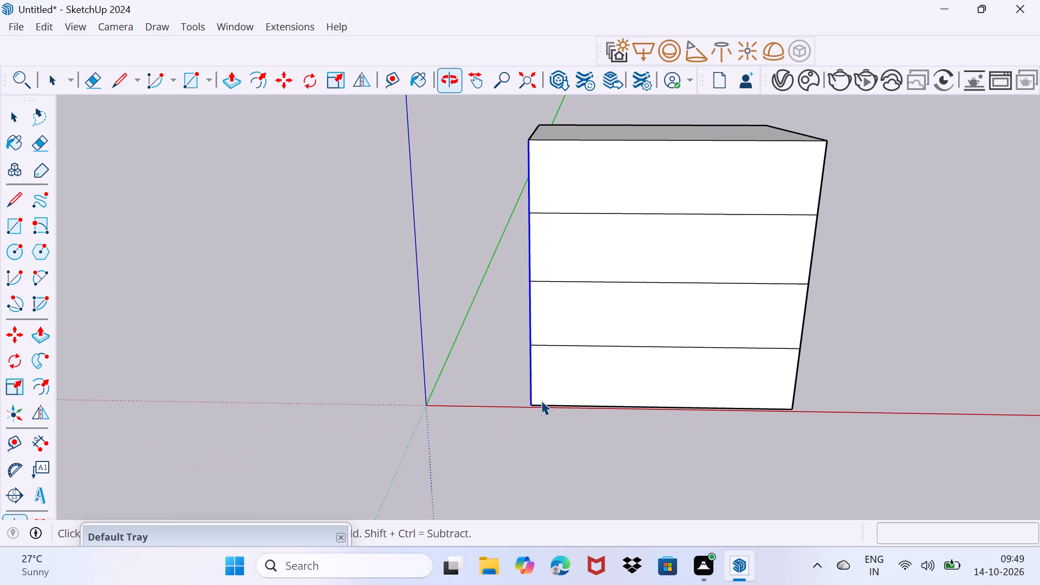
pyautogui.scroll(8, 534, 400)
pyautogui.press('m')
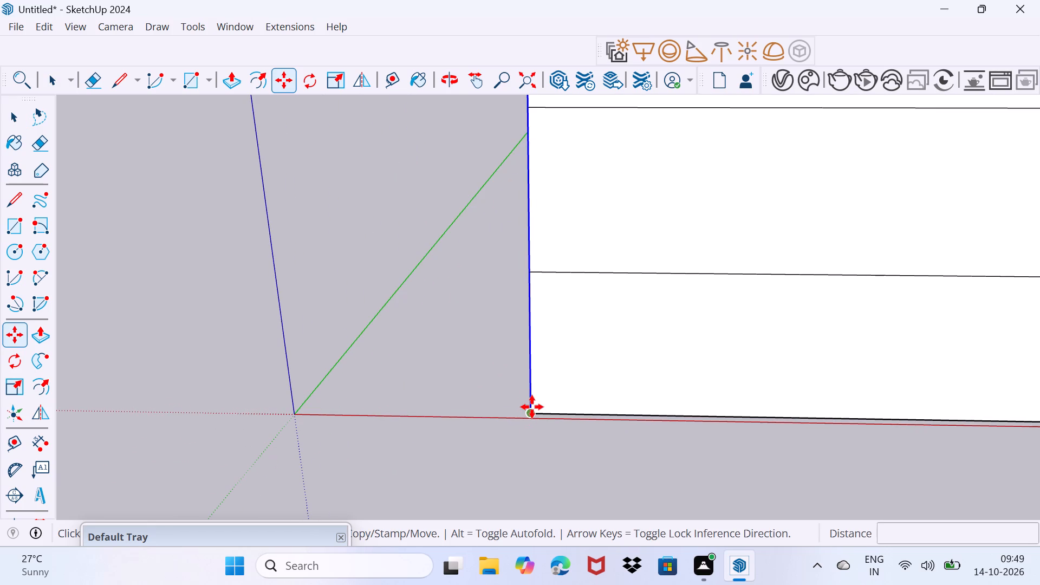
pyautogui.click(532, 407)
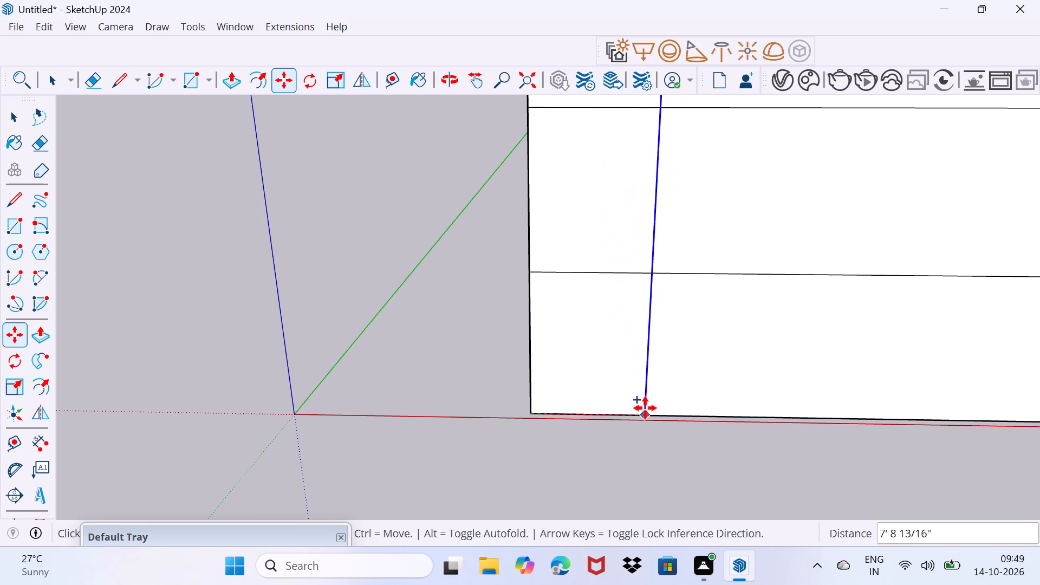
pyautogui.scroll(-6, 668, 406)
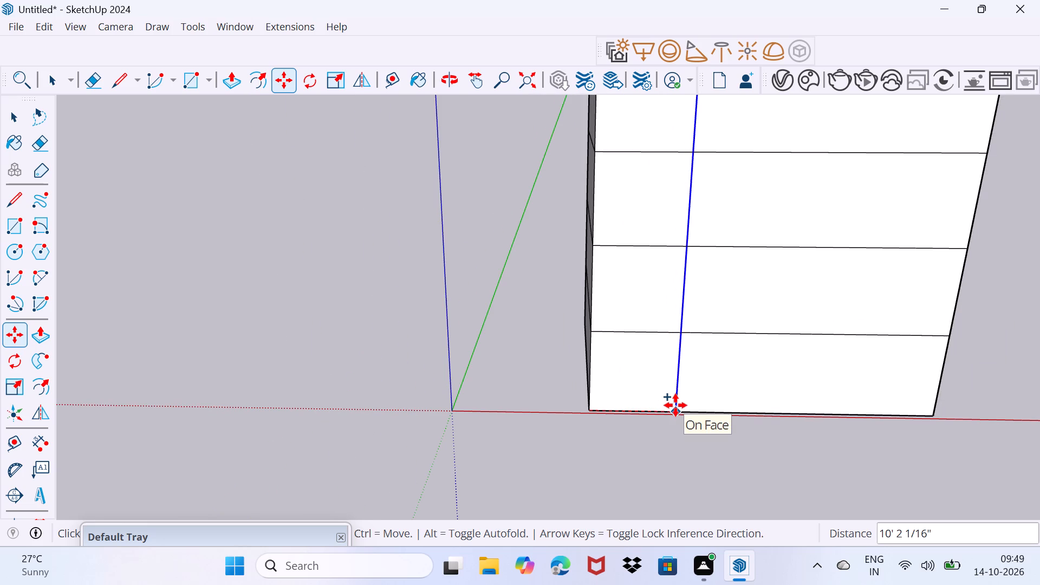
pyautogui.write("4'")
pyautogui.press('Return')
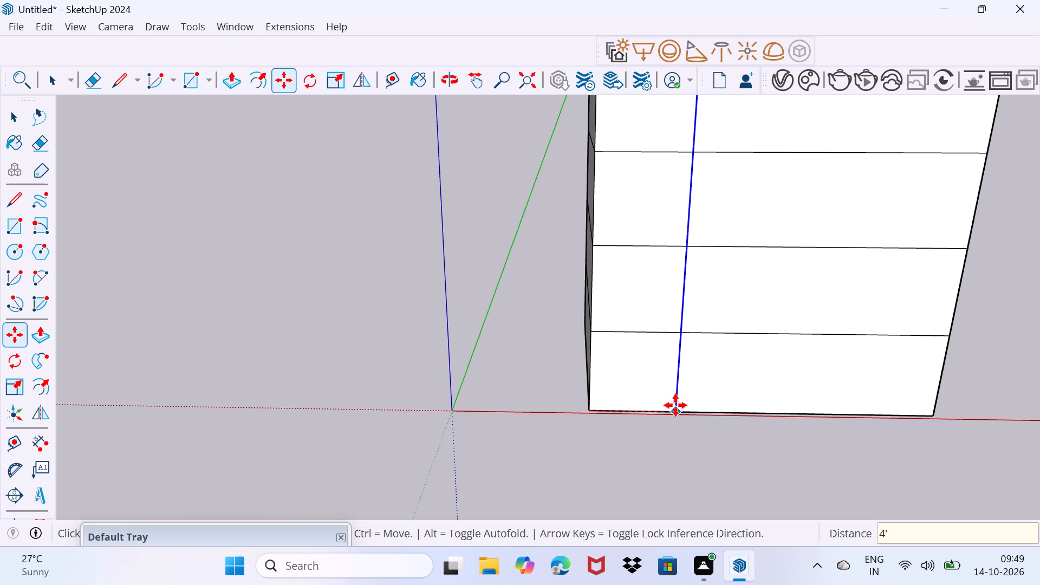
# Move the copied vertical line about 6' farther along the red axis across the front face and clear the selection.
pyautogui.click(623, 413)
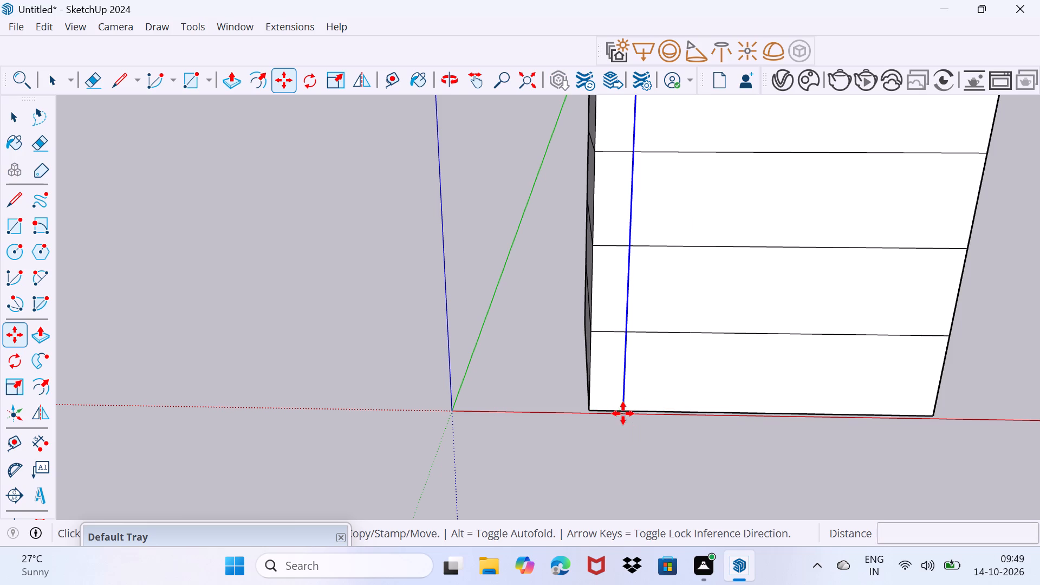
pyautogui.click(679, 405)
pyautogui.press('space')
pyautogui.moveTo(611, 399); pyautogui.dragTo(633, 373)
pyautogui.scroll(-4, 717, 365)
pyautogui.scroll(1, 717, 366)
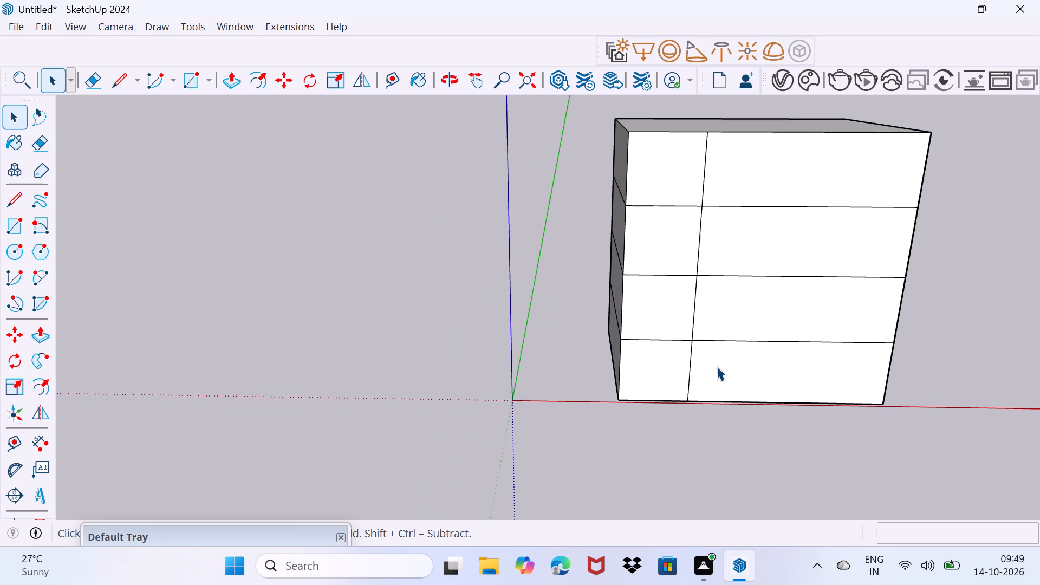
# Copy the four vertical edges at the front face corner farthest from the origin about 8' 11" inward along the base.
pyautogui.moveTo(717, 366); pyautogui.dragTo(615, 385, button='middle')
pyautogui.click(907, 385)
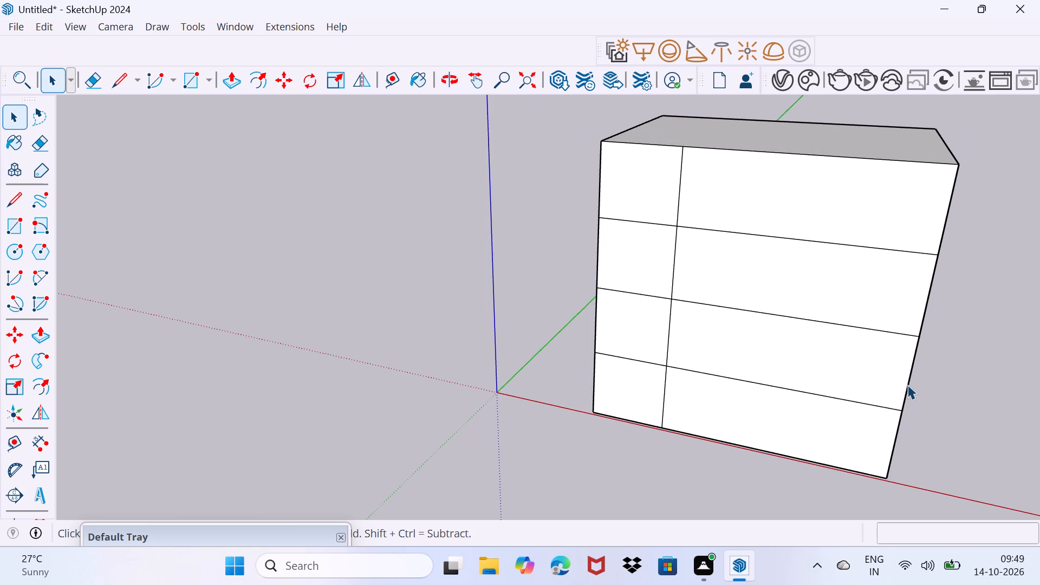
pyautogui.keyDown('ctrl'); pyautogui.click(892, 444); pyautogui.keyUp('ctrl')
pyautogui.keyDown('ctrl'); pyautogui.click(921, 323); pyautogui.keyUp('ctrl')
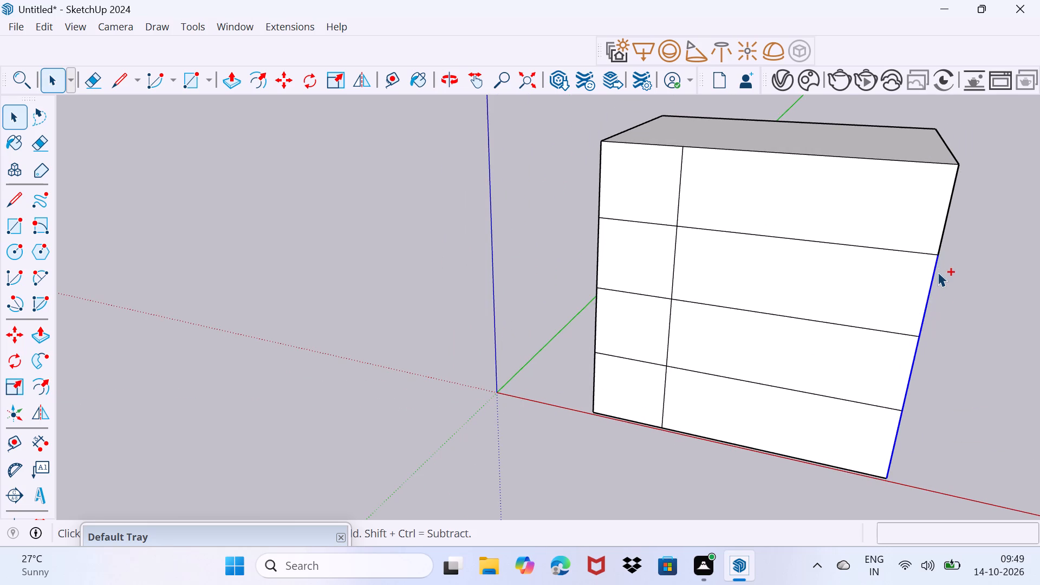
pyautogui.keyDown('ctrl'); pyautogui.click(941, 241); pyautogui.keyUp('ctrl')
pyautogui.scroll(1, 896, 479)
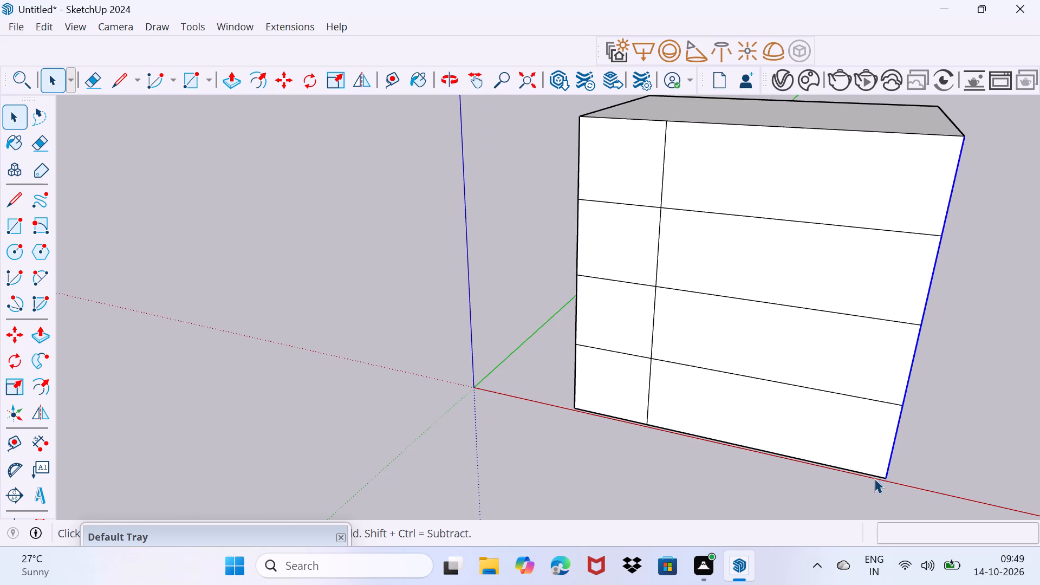
pyautogui.moveTo(874, 478); pyautogui.dragTo(896, 446, button='middle')
pyautogui.press('m')
pyautogui.click(894, 458)
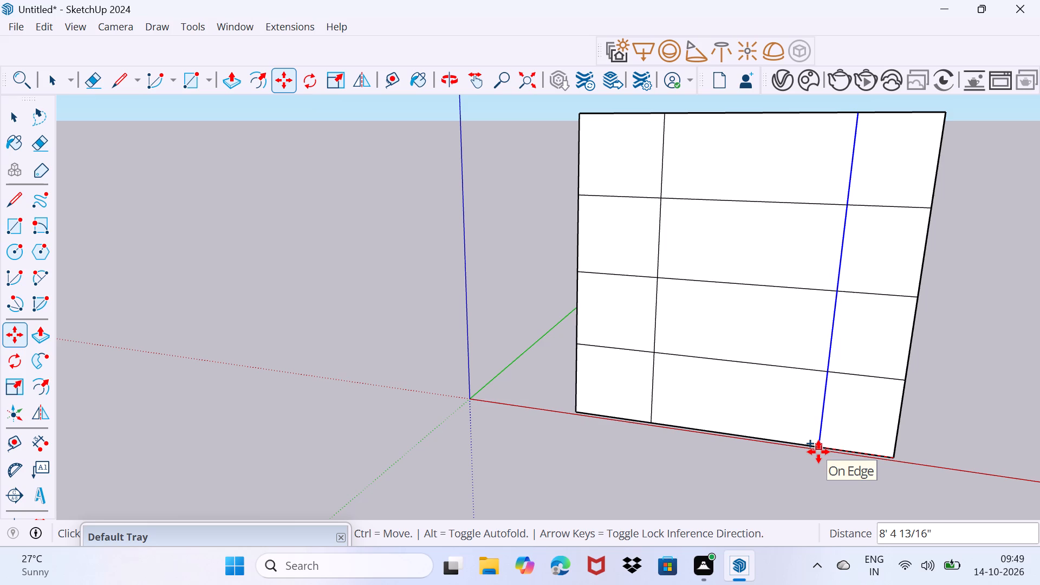
pyautogui.click(814, 452)
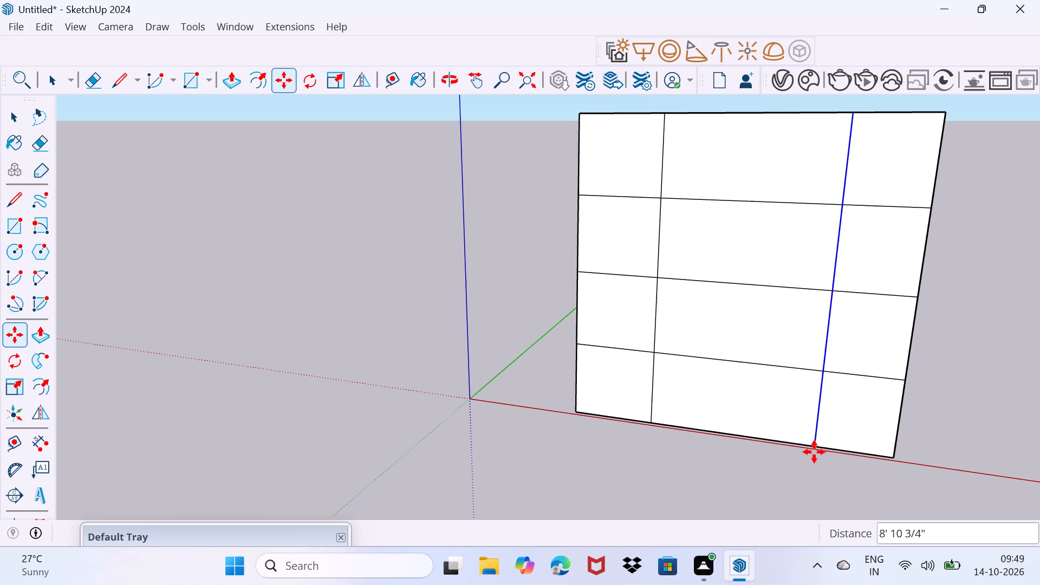
pyautogui.press('space')
pyautogui.moveTo(743, 421); pyautogui.dragTo(771, 399)
# Push/Pull the third-storey face of the end wall farthest from the origin outward by 5'.
pyautogui.moveTo(813, 400); pyautogui.dragTo(648, 431, button='middle')
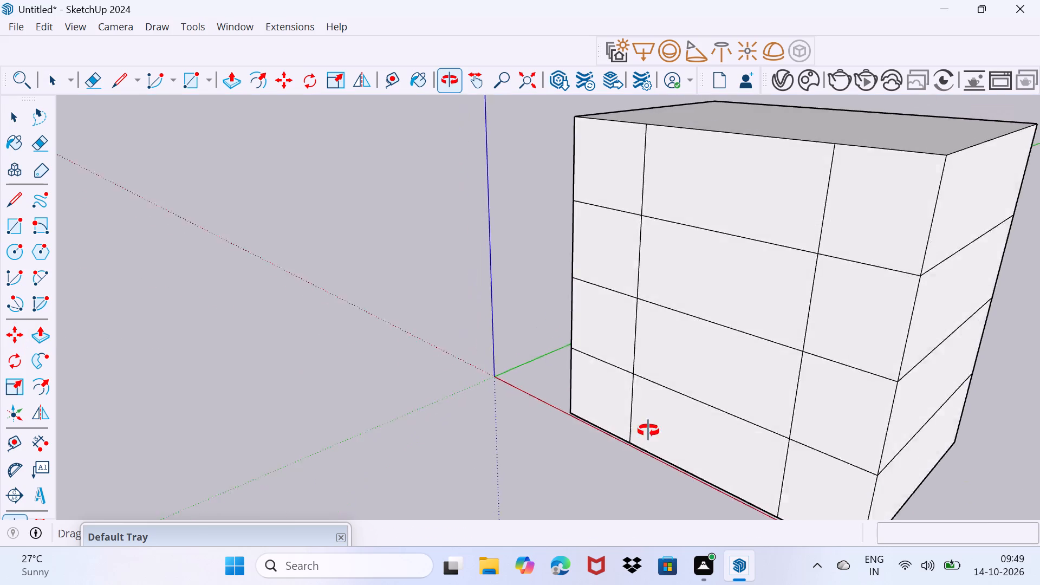
pyautogui.moveTo(648, 431); pyautogui.dragTo(569, 419, button='middle')
pyautogui.scroll(-8, 622, 412)
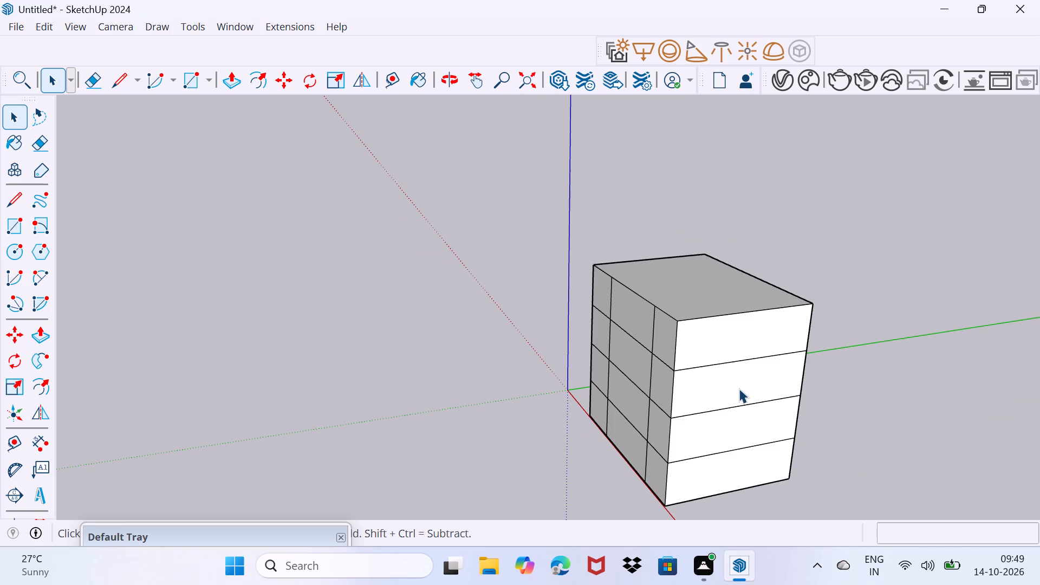
pyautogui.click(739, 388)
pyautogui.press('p')
pyautogui.click(736, 389)
pyautogui.moveTo(755, 394); pyautogui.dragTo(870, 353, button='middle')
pyautogui.click(786, 398)
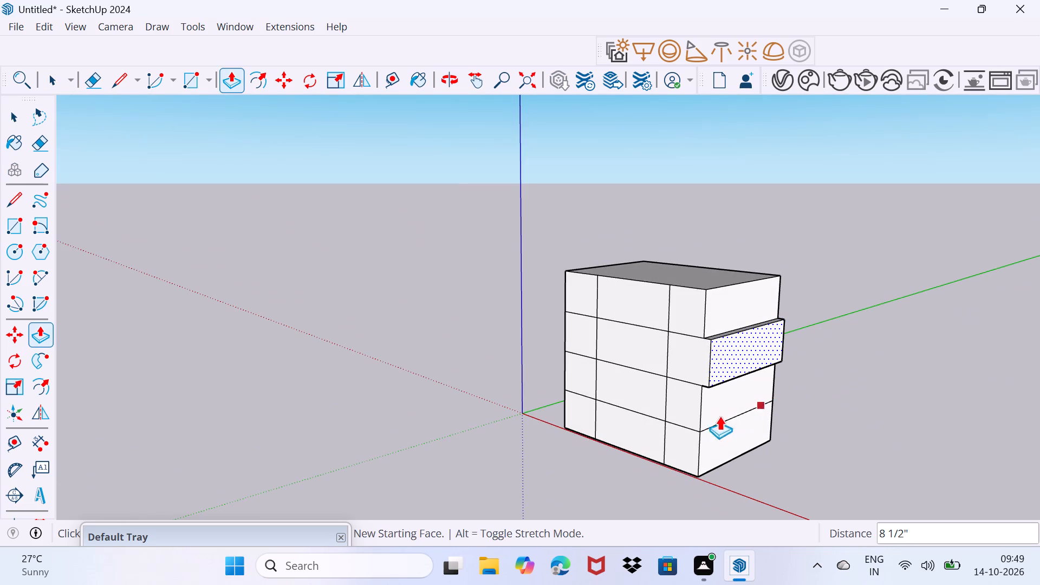
pyautogui.moveTo(742, 372); pyautogui.dragTo(768, 379)
pyautogui.click(768, 379)
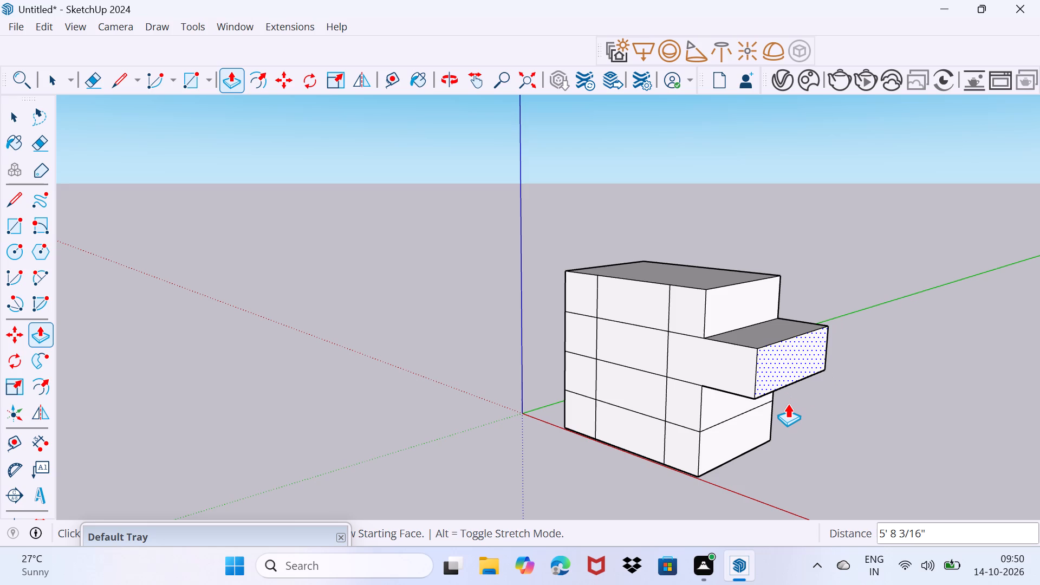
pyautogui.write("5'")
pyautogui.press('Return')
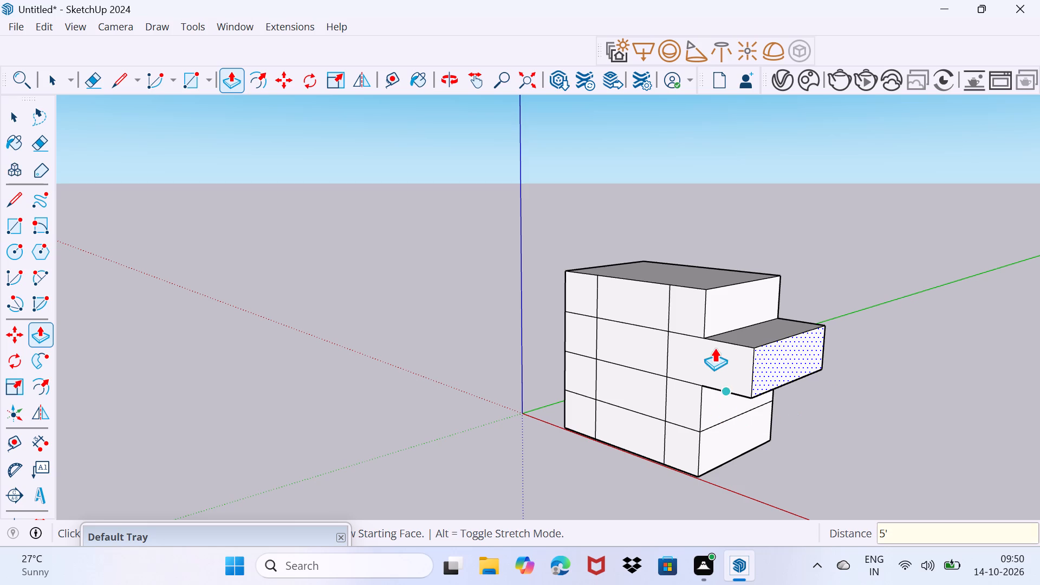
# Push/Pull the fourth-storey face of the end wall farthest from the origin outward, flush with the projecting third storey.
pyautogui.doubleClick(732, 312)
pyautogui.hotkey('ctrl', 'z')
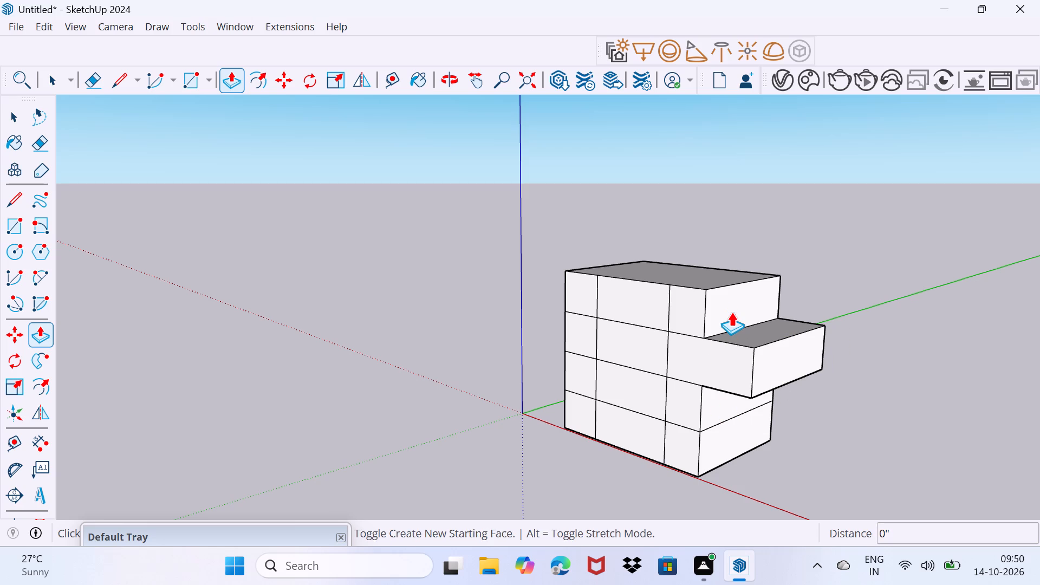
pyautogui.press('space')
pyautogui.click(732, 309)
pyautogui.press('p')
pyautogui.click(732, 309)
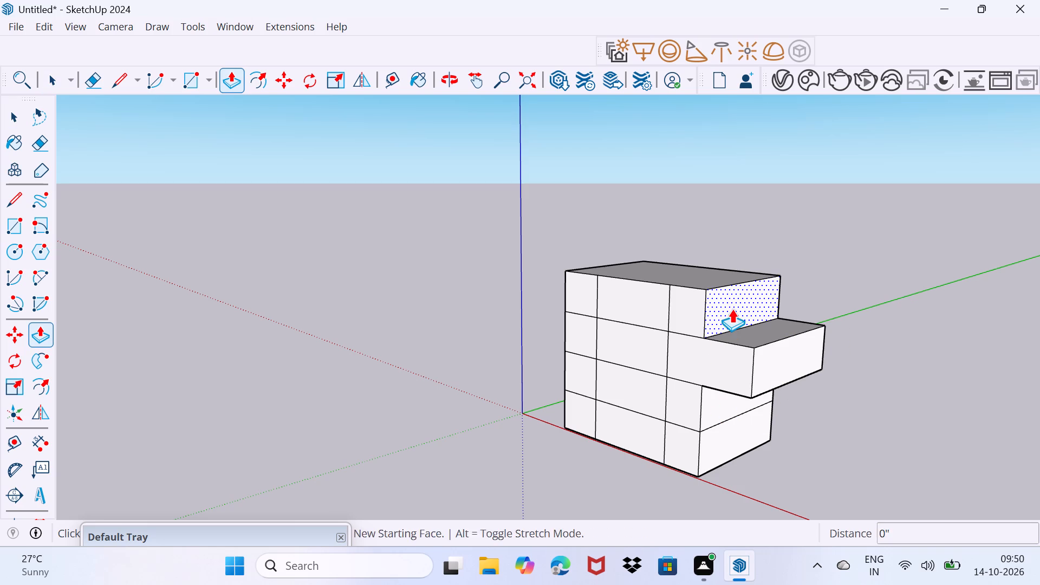
pyautogui.click(756, 371)
pyautogui.press('space')
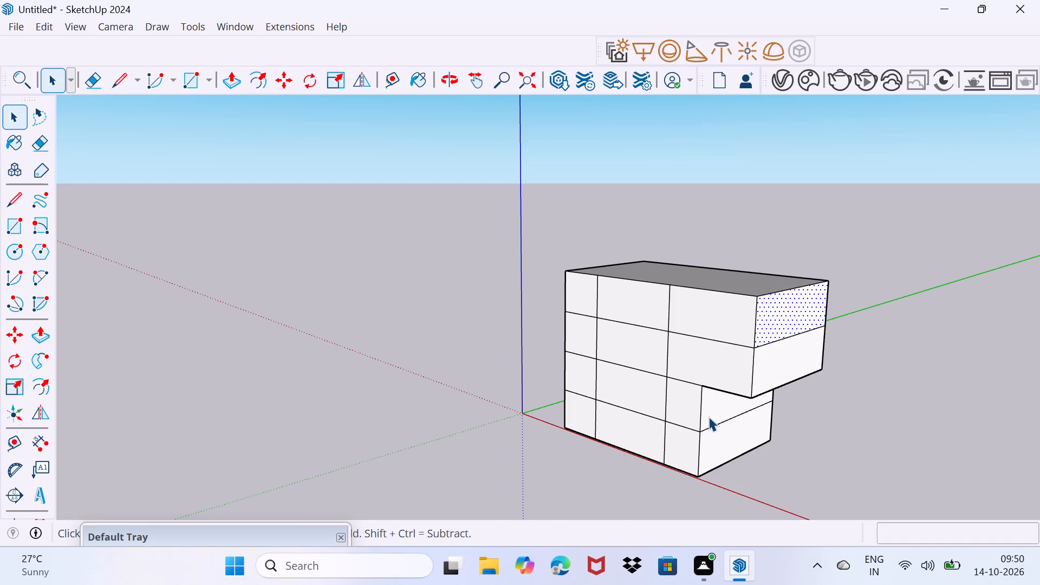
# Push/Pull the second-storey face of the same end wall outward, flush with the projecting storeys above.
pyautogui.click(705, 407)
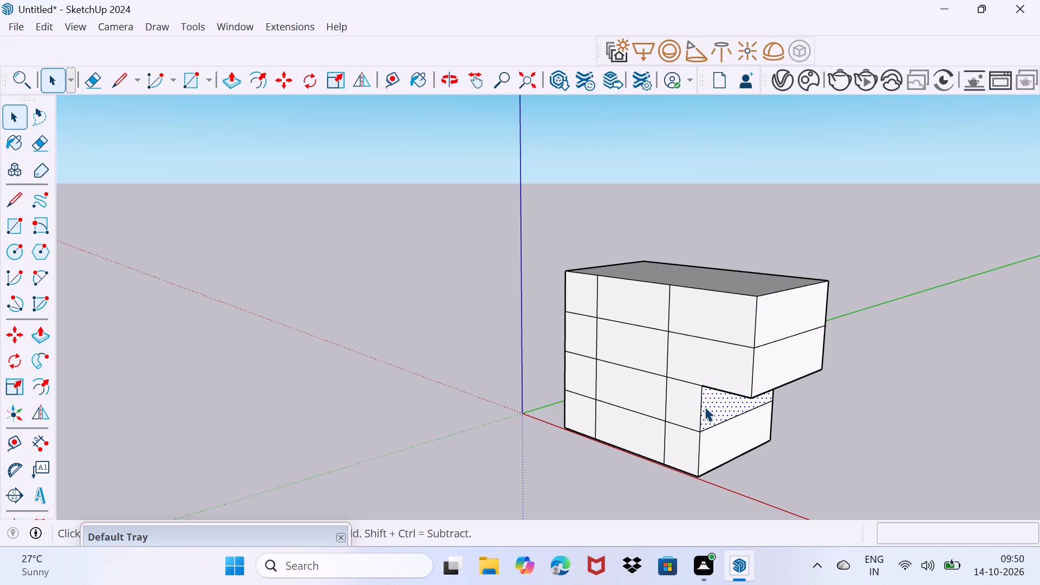
pyautogui.press('p')
pyautogui.click(705, 407)
pyautogui.click(771, 363)
pyautogui.press('space')
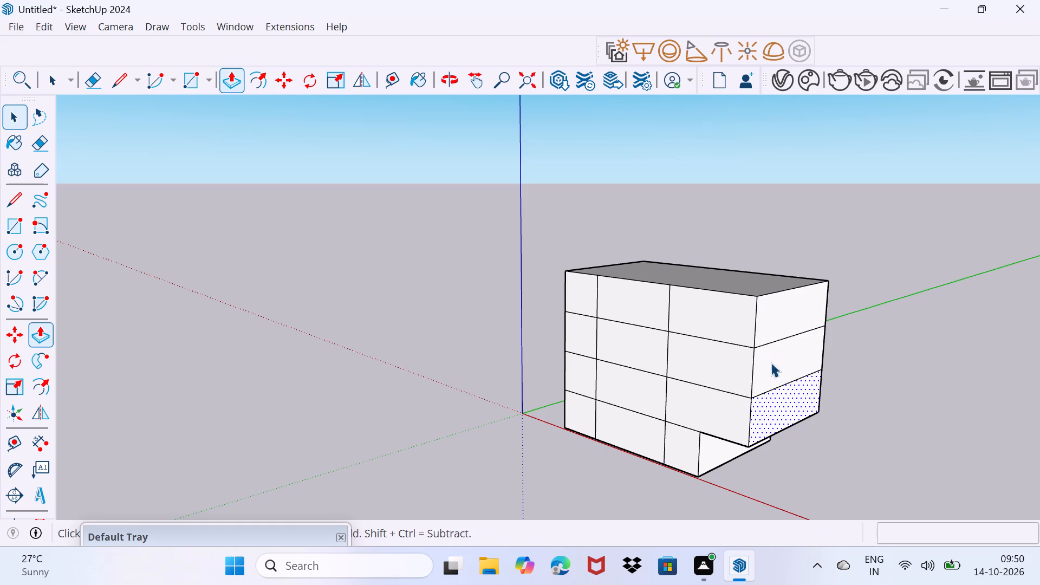
# Push/Pull the ground-storey face of the same end wall outward, flush with the three storeys above.
pyautogui.moveTo(699, 470); pyautogui.dragTo(712, 430)
pyautogui.scroll(3, 712, 462)
pyautogui.moveTo(707, 453); pyautogui.dragTo(731, 438, button='middle')
pyautogui.scroll(1, 729, 439)
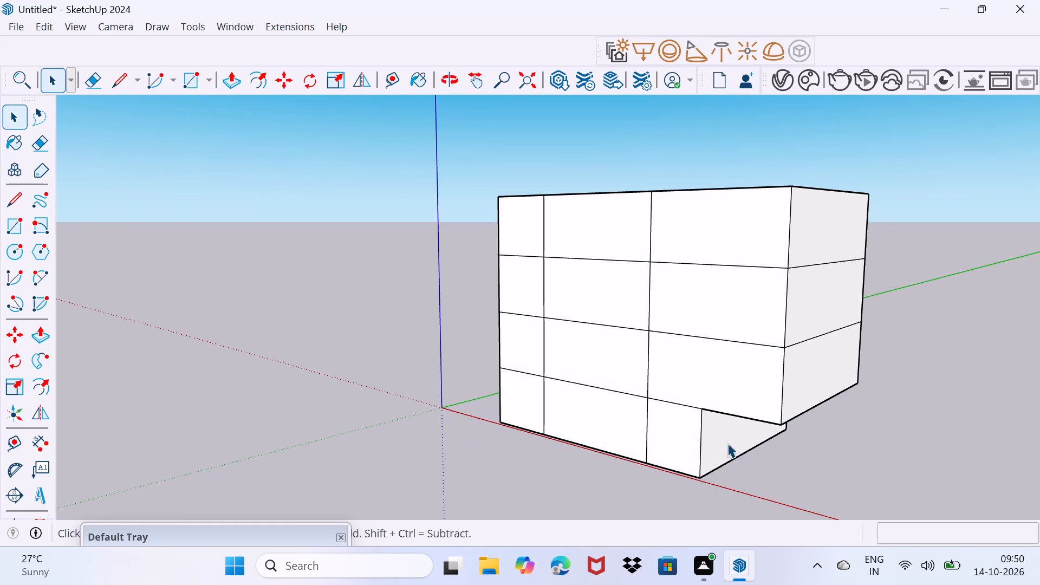
pyautogui.click(713, 437)
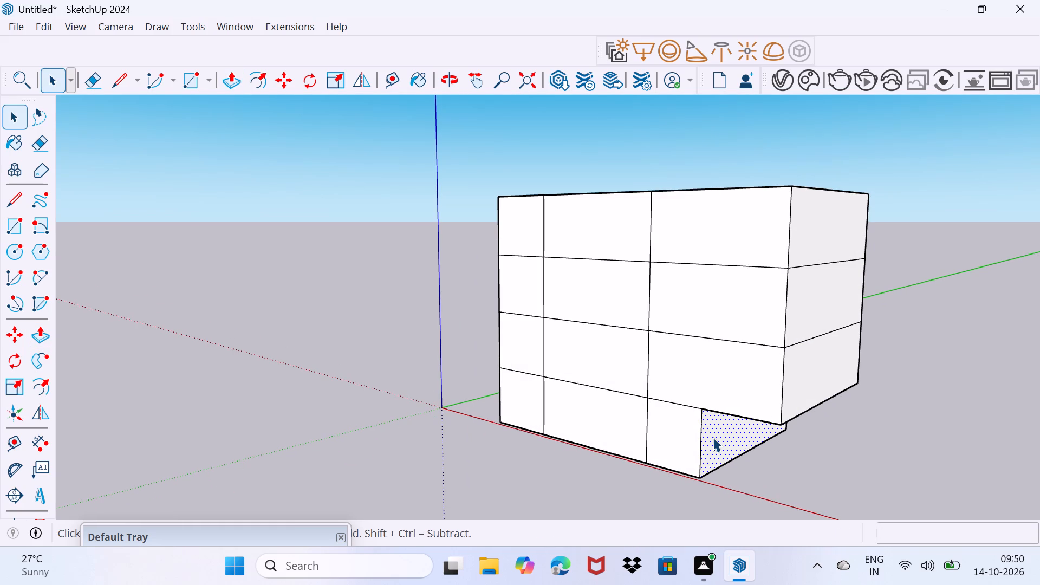
pyautogui.press('p')
pyautogui.click(713, 437)
pyautogui.moveTo(711, 459); pyautogui.dragTo(807, 402)
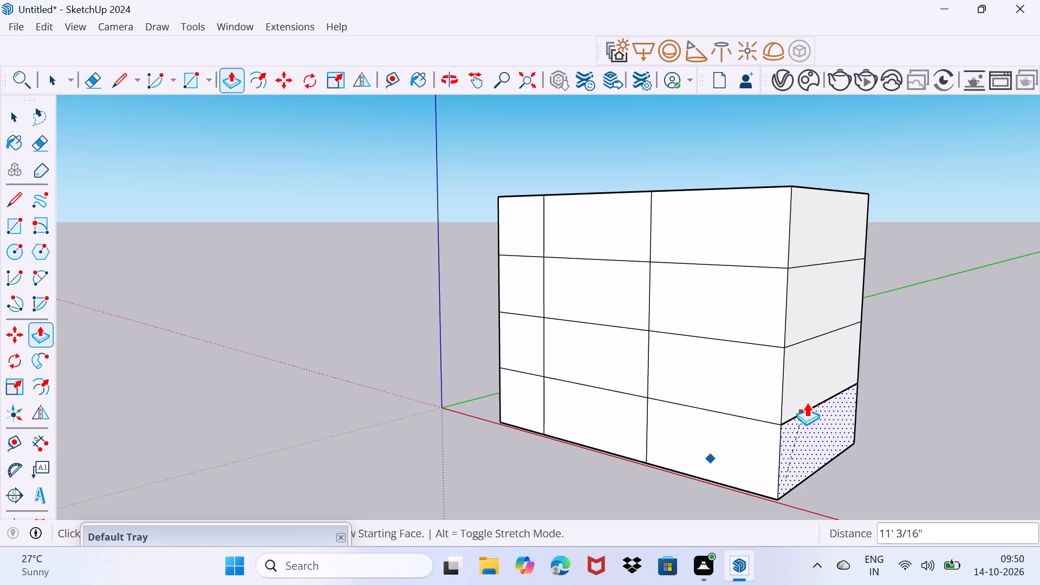
pyautogui.moveTo(807, 402); pyautogui.dragTo(797, 381)
pyautogui.click(796, 381)
pyautogui.press('space')
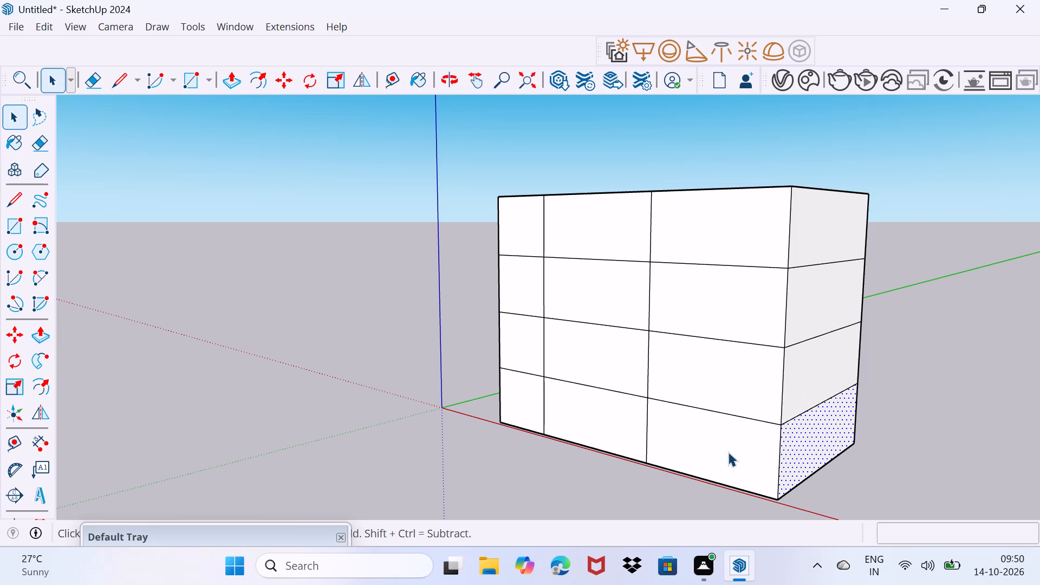
# Copy the four edges of the front face's second vertical division about 8' 6" farther along the red axis.
pyautogui.moveTo(661, 457); pyautogui.dragTo(833, 440, button='middle')
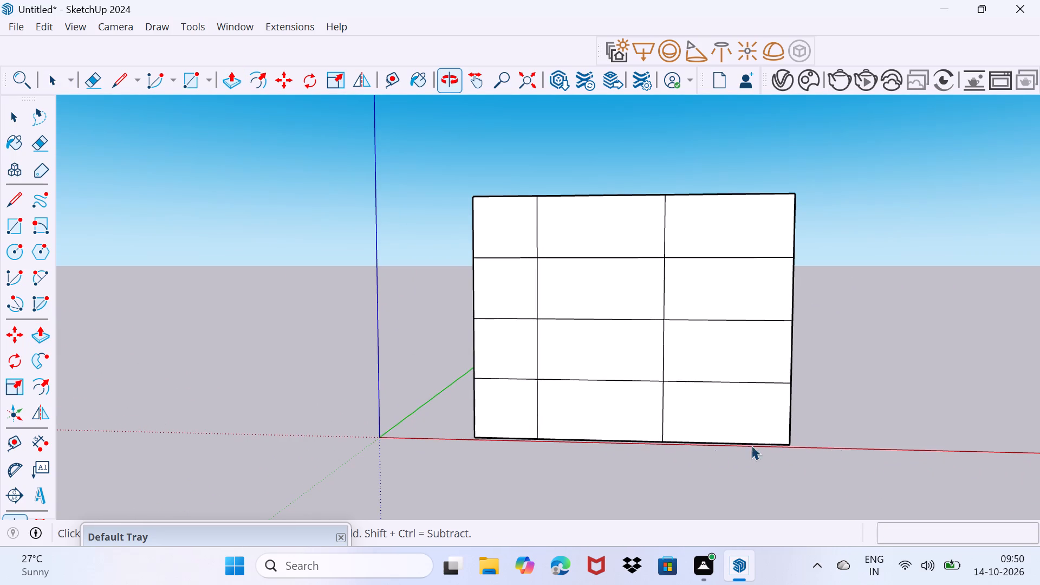
pyautogui.scroll(2, 656, 419)
pyautogui.click(664, 415)
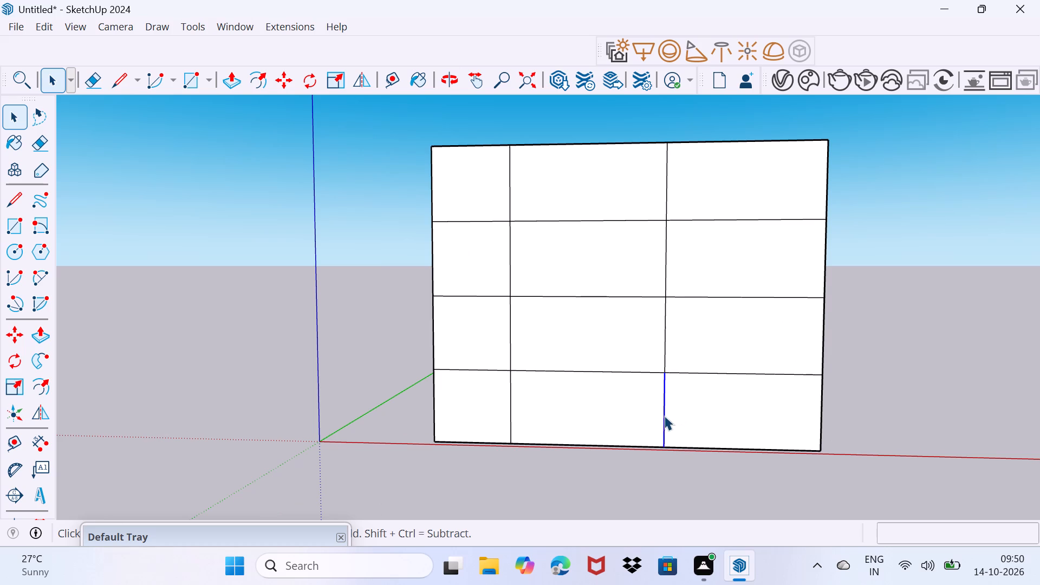
pyautogui.keyDown('ctrl'); pyautogui.click(664, 344); pyautogui.keyUp('ctrl')
pyautogui.keyDown('ctrl'); pyautogui.click(666, 281); pyautogui.keyUp('ctrl')
pyautogui.keyDown('ctrl'); pyautogui.click(666, 177); pyautogui.keyUp('ctrl')
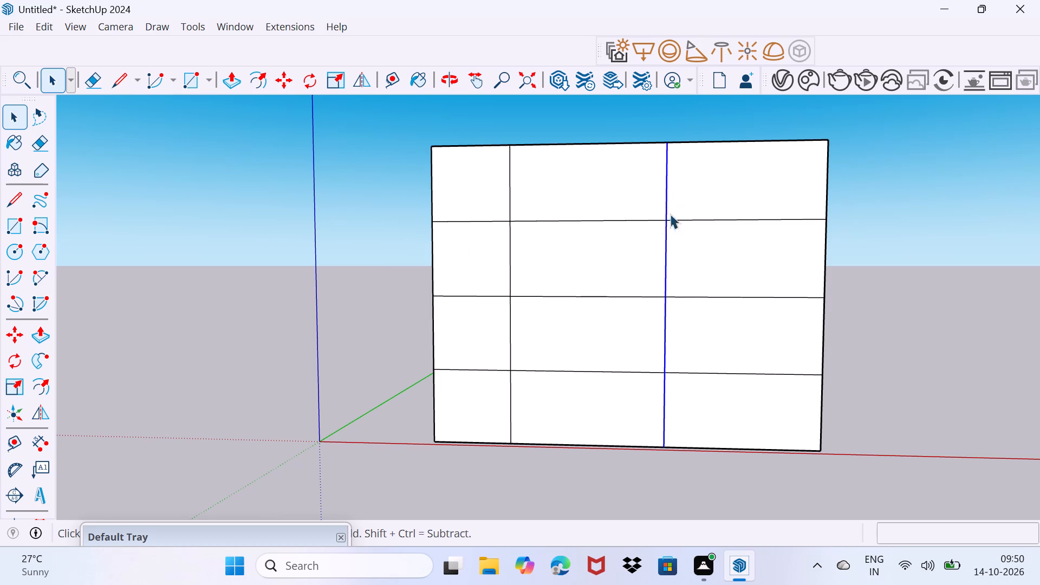
pyautogui.press('m')
pyautogui.click(663, 446)
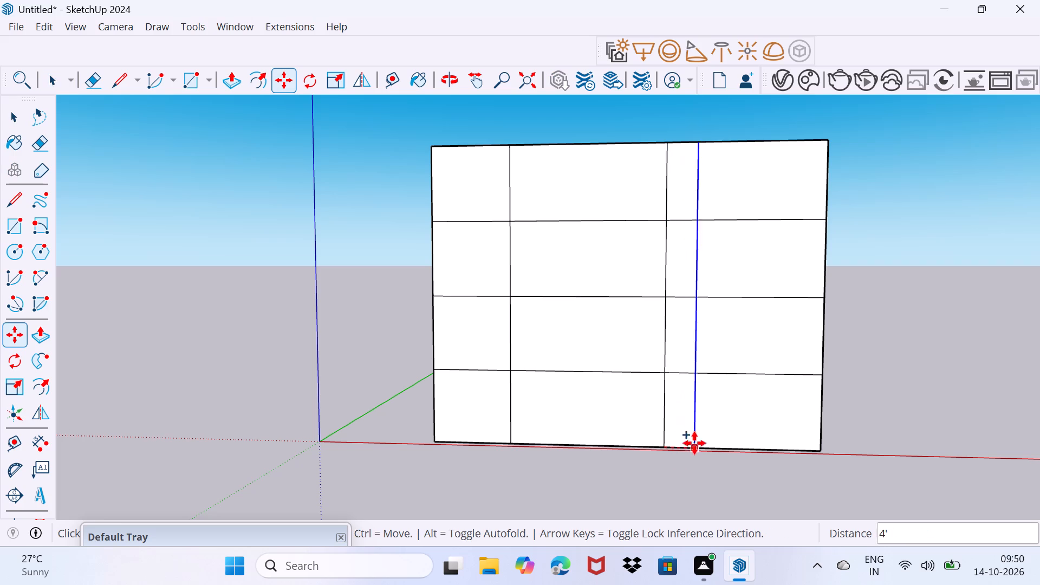
pyautogui.click(729, 440)
pyautogui.press('space')
pyautogui.moveTo(699, 418); pyautogui.dragTo(725, 386)
# Erase the original second vertical division line across all four storeys of the front face, keeping its new copy.
pyautogui.scroll(3, 655, 393)
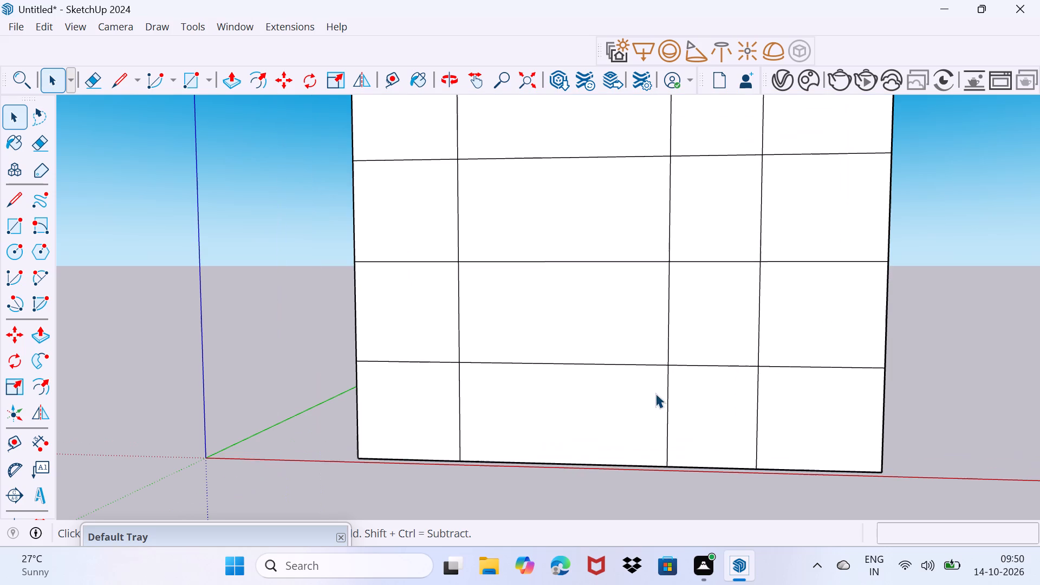
pyautogui.press('e')
pyautogui.moveTo(655, 399); pyautogui.dragTo(698, 404)
pyautogui.moveTo(649, 339); pyautogui.dragTo(708, 312)
pyautogui.moveTo(664, 229); pyautogui.dragTo(656, 226)
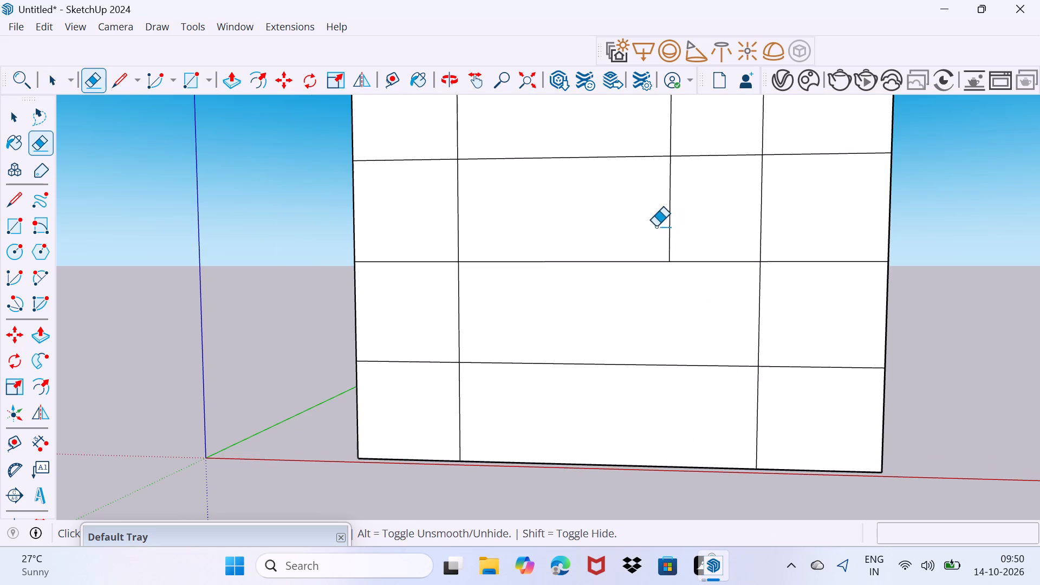
pyautogui.moveTo(656, 226); pyautogui.dragTo(652, 226)
pyautogui.moveTo(659, 218); pyautogui.dragTo(715, 213, button='middle')
pyautogui.moveTo(671, 223); pyautogui.dragTo(695, 218)
pyautogui.keyDown('shift'); pyautogui.moveTo(696, 217); pyautogui.dragTo(658, 393, button='middle'); pyautogui.keyUp('shift')
pyautogui.moveTo(641, 292); pyautogui.dragTo(666, 287)
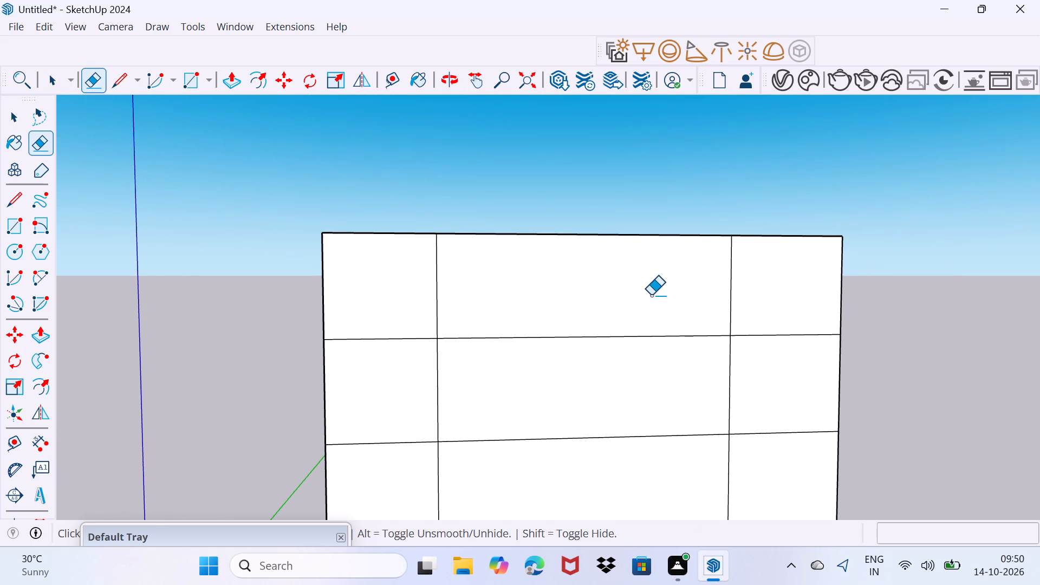
# Push/Pull the third-storey face of the wide middle bay inward about 12'.
pyautogui.scroll(-1, 633, 300)
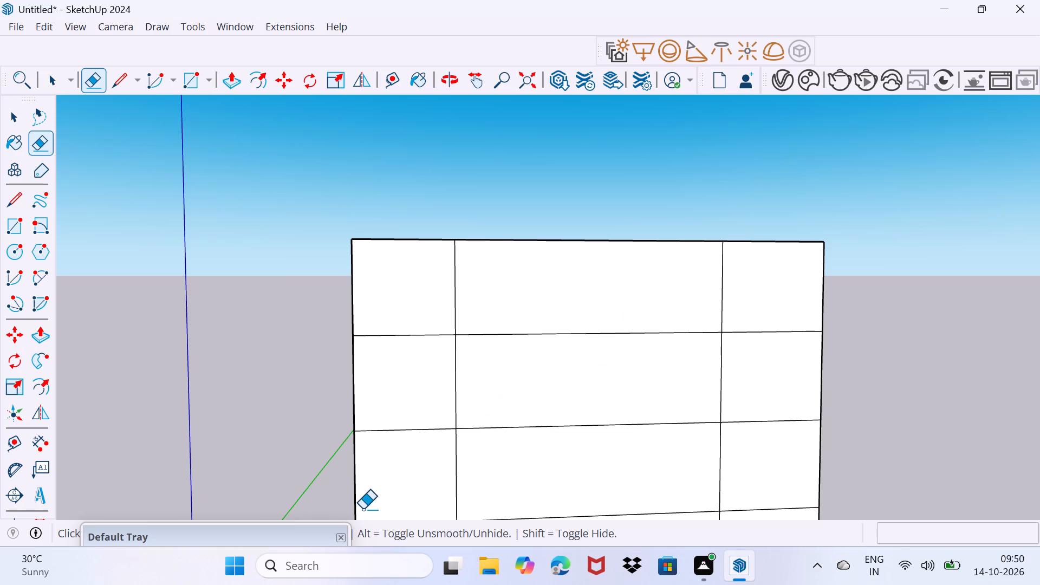
pyautogui.scroll(-4, 499, 506)
pyautogui.moveTo(505, 463); pyautogui.dragTo(491, 458, button='middle')
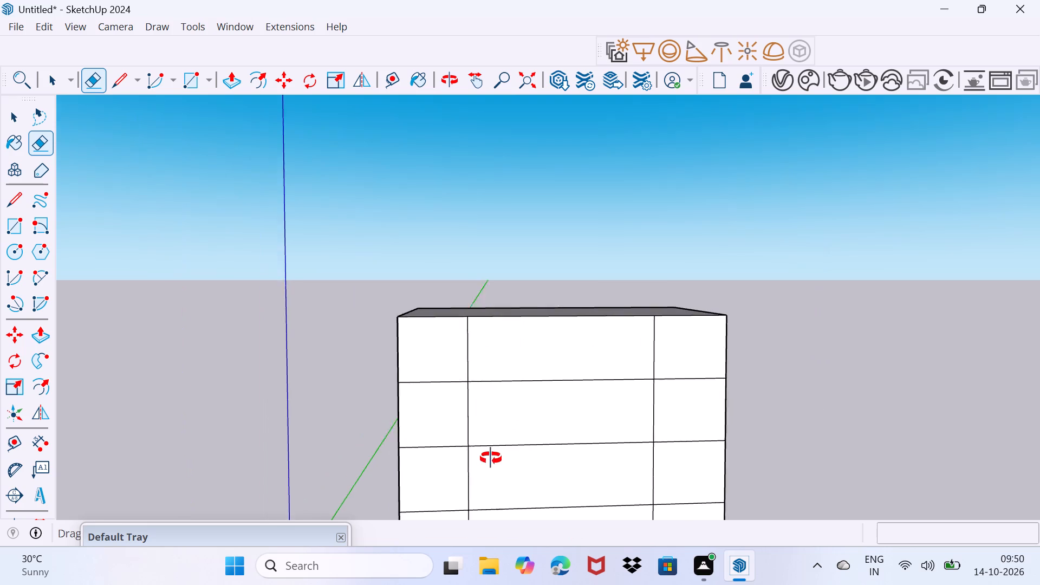
pyautogui.moveTo(491, 458); pyautogui.dragTo(438, 378, button='middle')
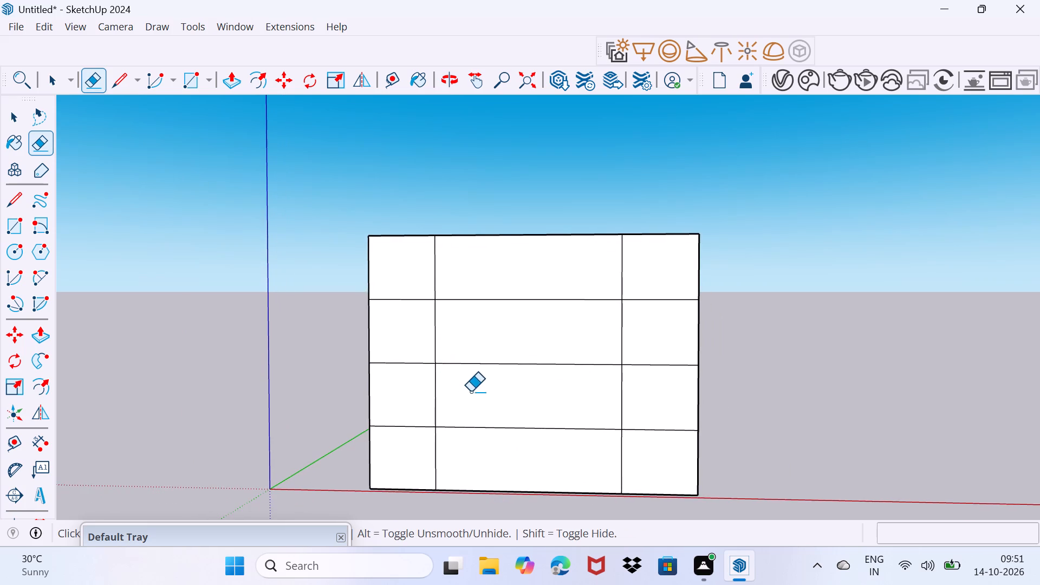
pyautogui.scroll(2, 471, 391)
pyautogui.press('space')
pyautogui.moveTo(481, 361); pyautogui.dragTo(537, 370, button='middle')
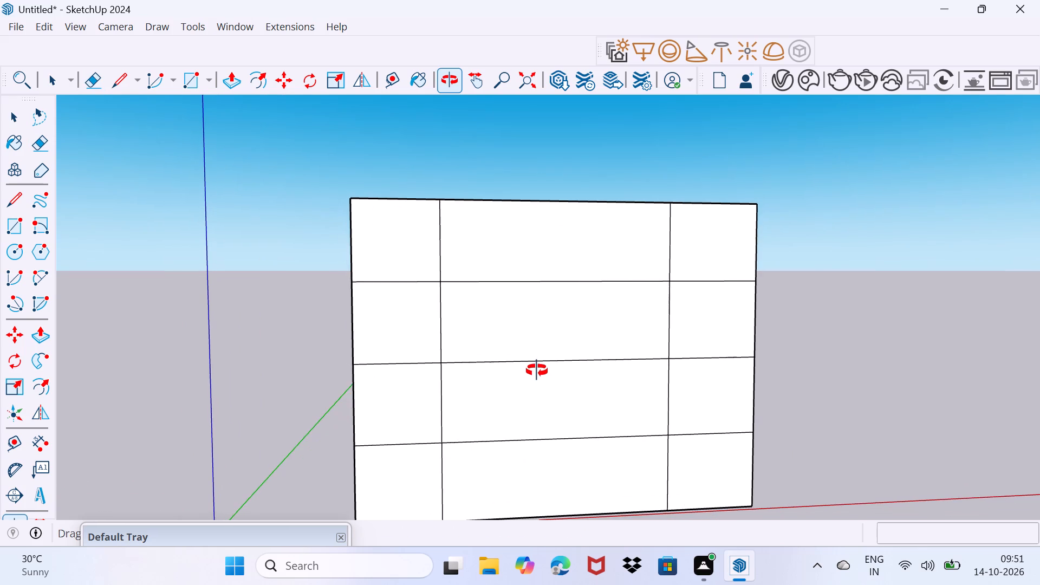
pyautogui.moveTo(537, 370); pyautogui.dragTo(542, 391, button='middle')
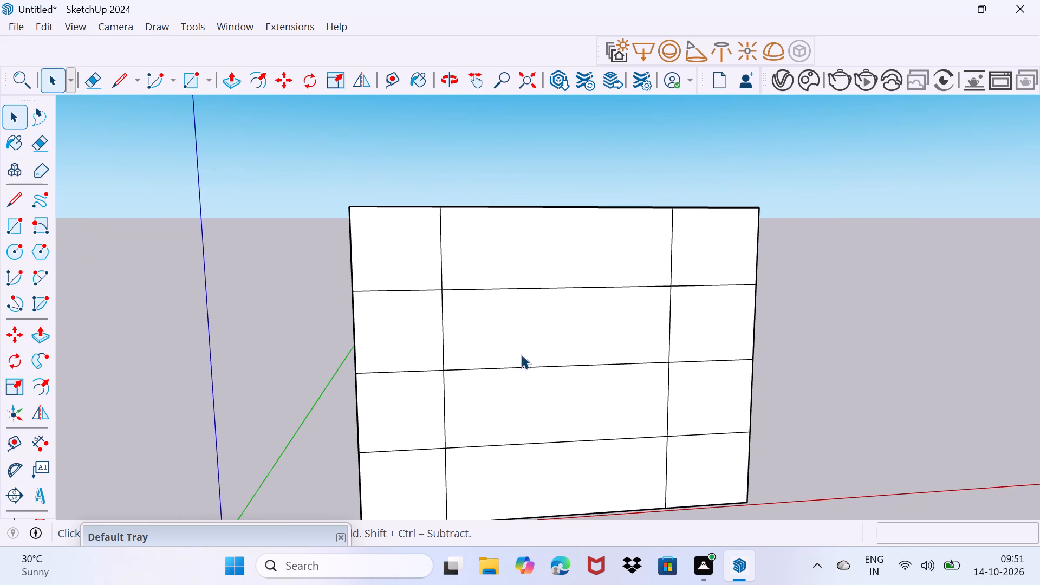
pyautogui.click(521, 354)
pyautogui.press('p')
pyautogui.click(505, 346)
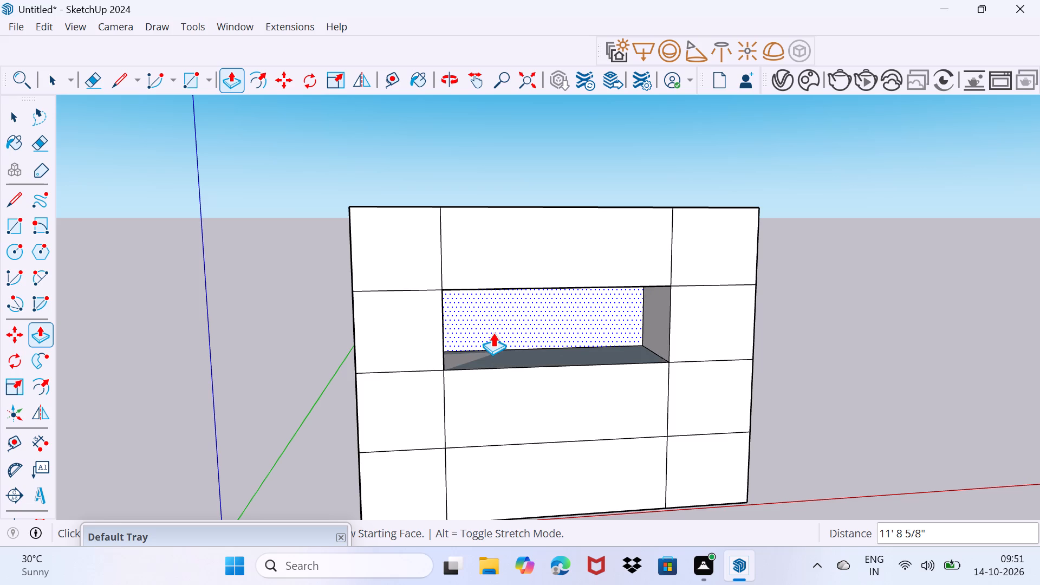
pyautogui.moveTo(491, 331); pyautogui.dragTo(480, 327, button='middle')
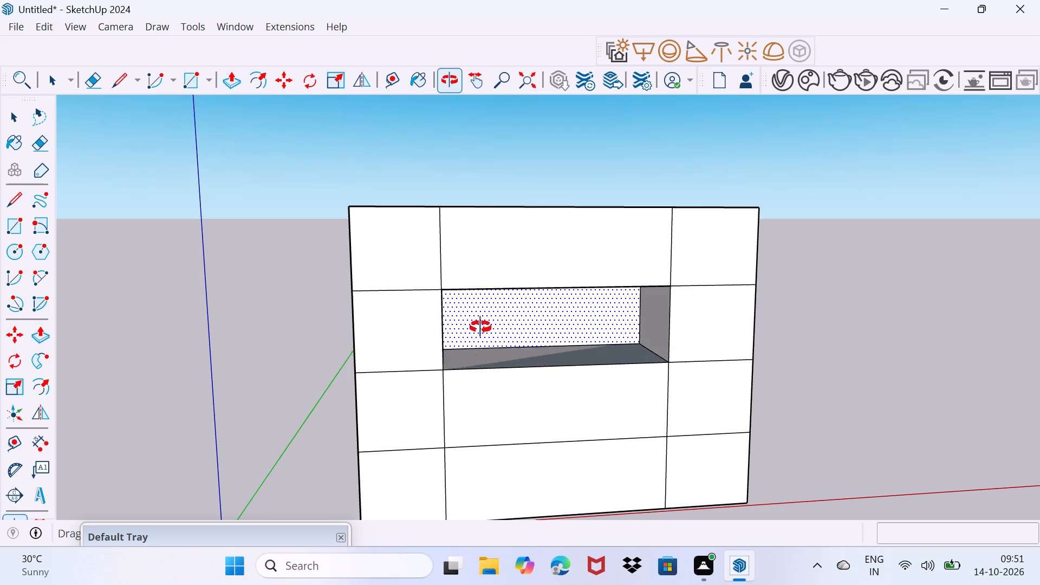
pyautogui.moveTo(480, 327); pyautogui.dragTo(473, 323, button='middle')
pyautogui.click(488, 328)
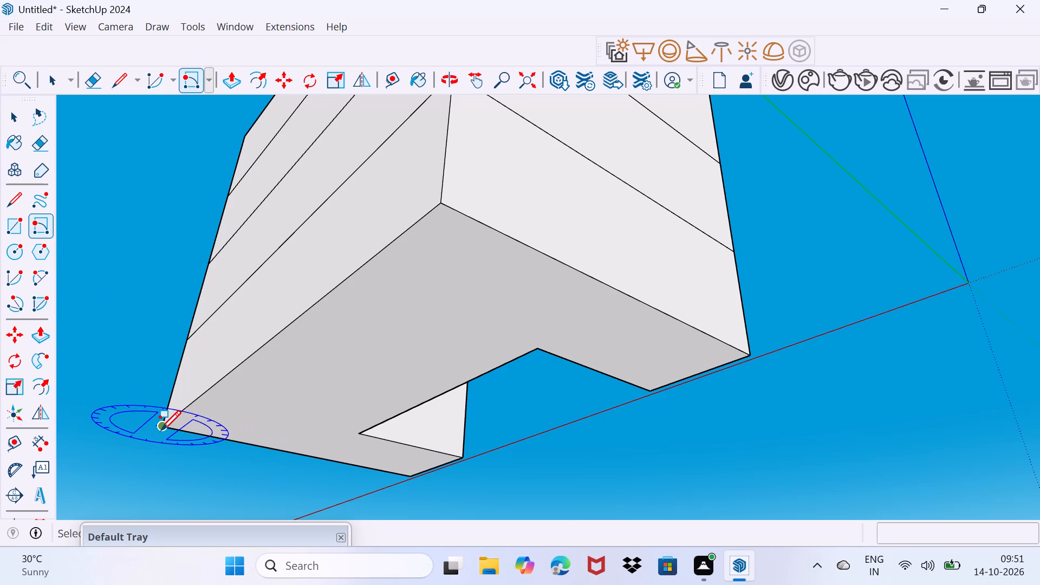
# Draw a vertical 51' 3 1/8" by 6" rotated rectangle hanging down from the building's rear base edge.
pyautogui.click(159, 431)
pyautogui.click(447, 204)
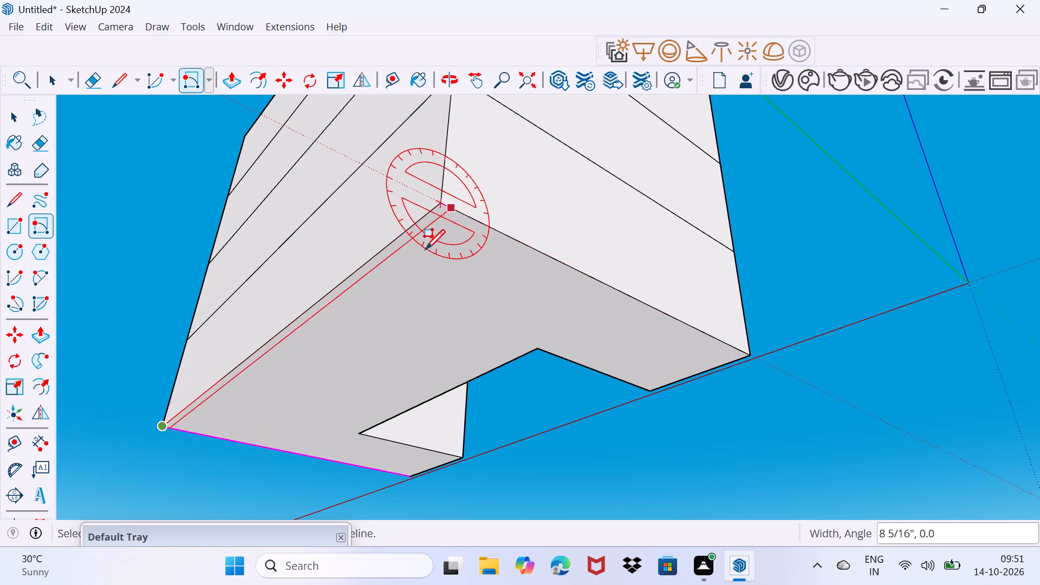
pyautogui.moveTo(380, 349); pyautogui.dragTo(219, 419, button='middle')
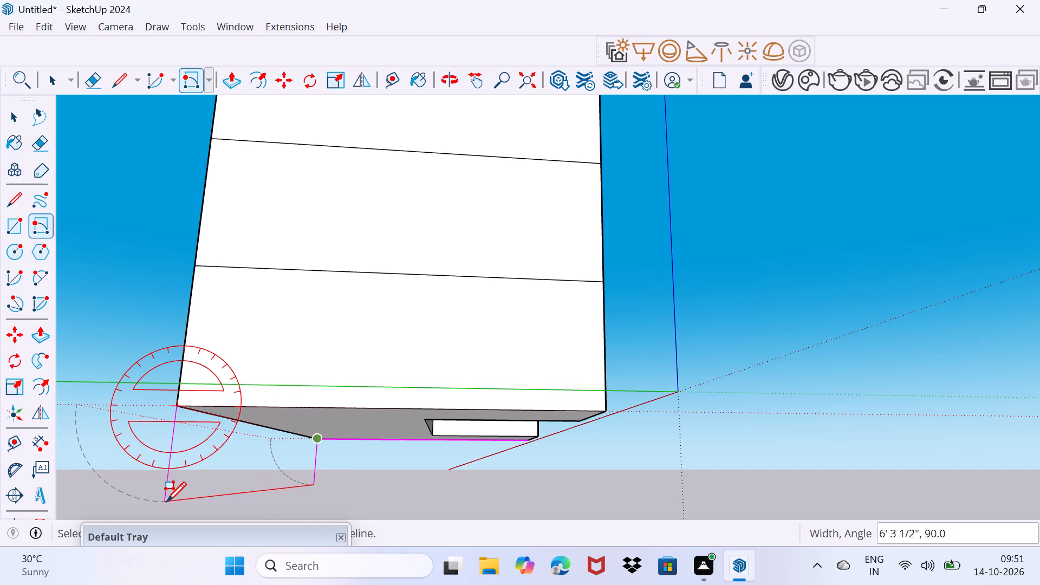
pyautogui.press('6')
pyautogui.hotkey('shift', '"')
pyautogui.press('Return')
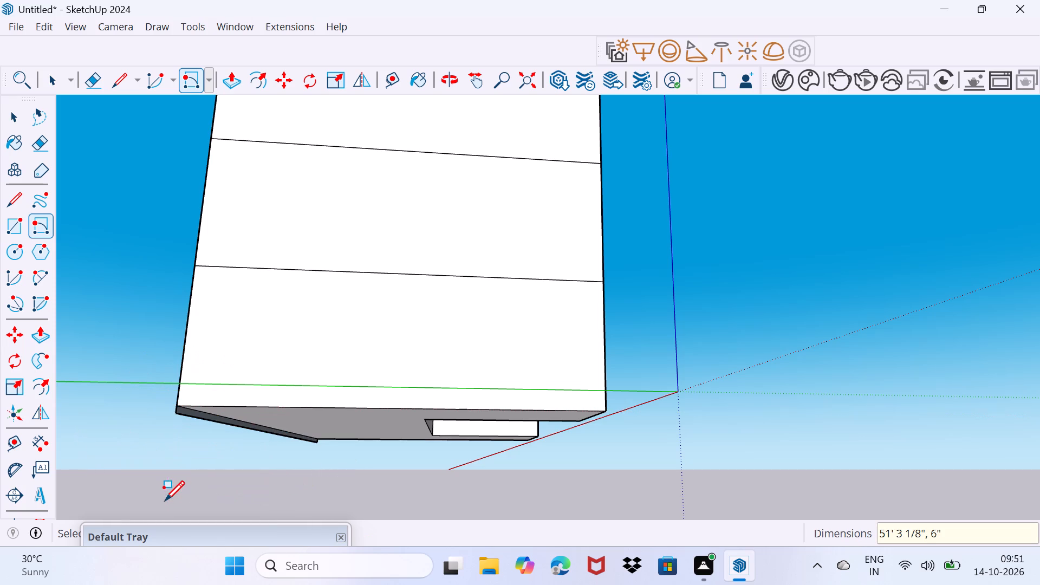
# Push/Pull the 6" rectangle forward about 41' beneath the building to form a base slab projecting past the front face.
pyautogui.press('space')
pyautogui.scroll(5, 184, 459)
pyautogui.moveTo(190, 424); pyautogui.dragTo(201, 441, button='middle')
pyautogui.scroll(5, 190, 404)
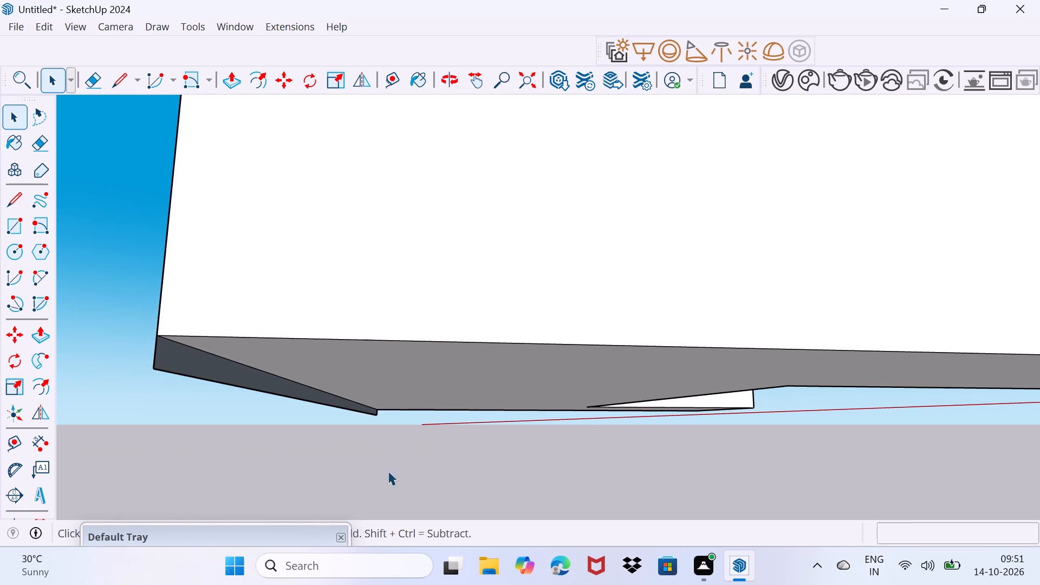
pyautogui.click(194, 365)
pyautogui.press('p')
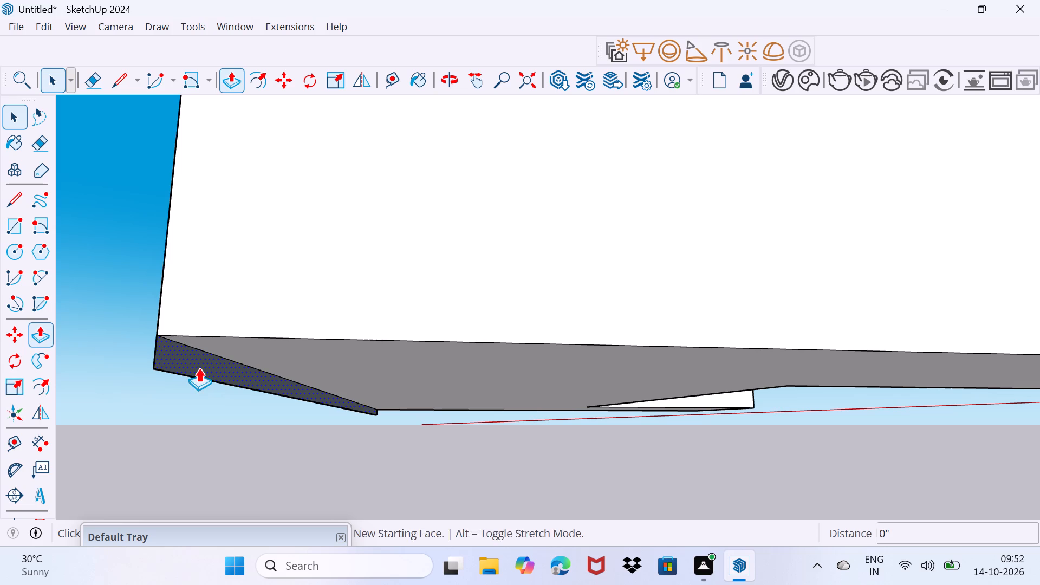
pyautogui.click(198, 369)
pyautogui.scroll(-8, 395, 366)
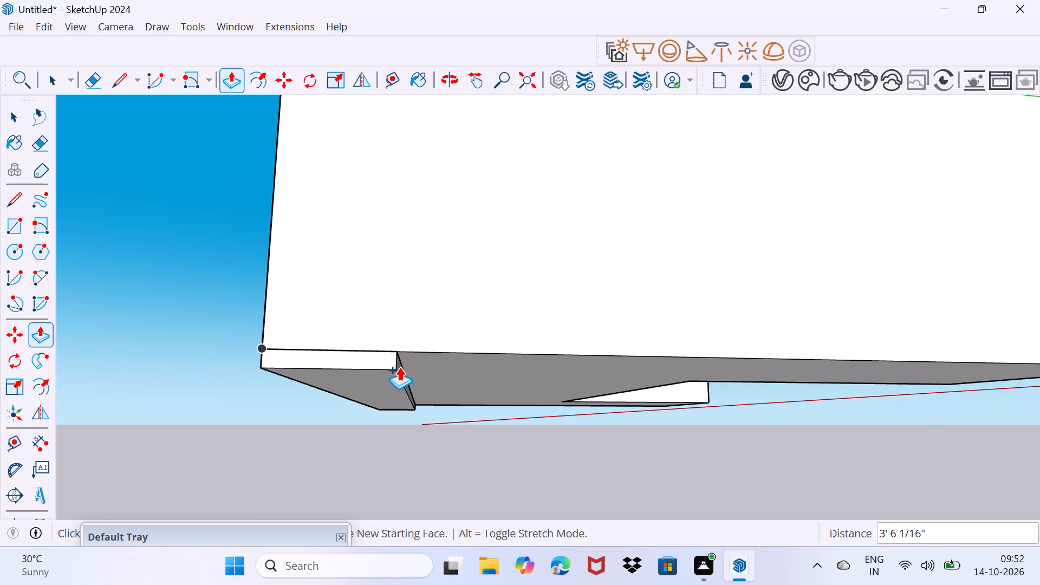
pyautogui.scroll(-7, 399, 367)
pyautogui.moveTo(804, 350); pyautogui.dragTo(593, 438, button='middle')
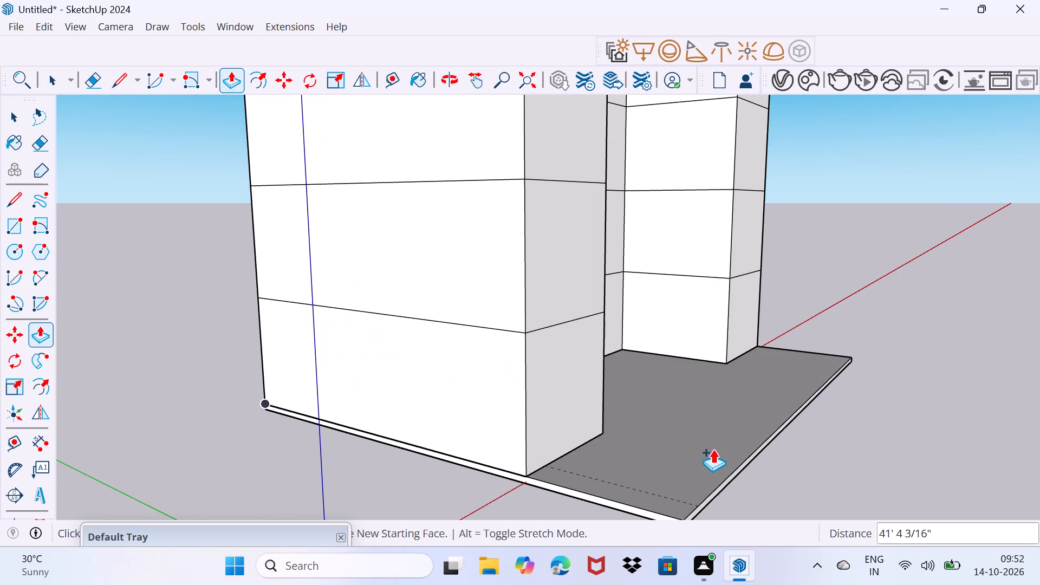
pyautogui.click(721, 453)
pyautogui.press('space')
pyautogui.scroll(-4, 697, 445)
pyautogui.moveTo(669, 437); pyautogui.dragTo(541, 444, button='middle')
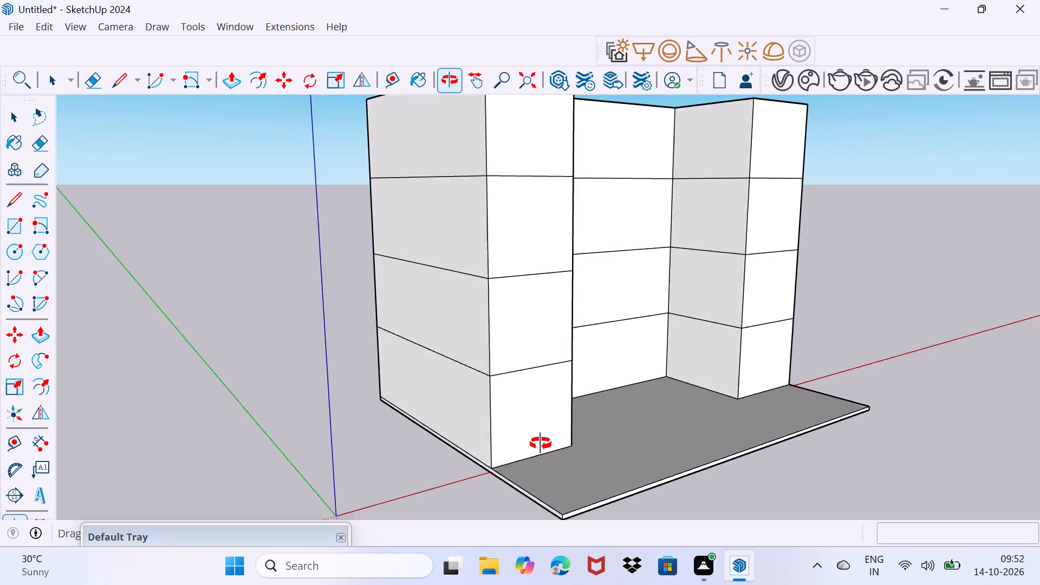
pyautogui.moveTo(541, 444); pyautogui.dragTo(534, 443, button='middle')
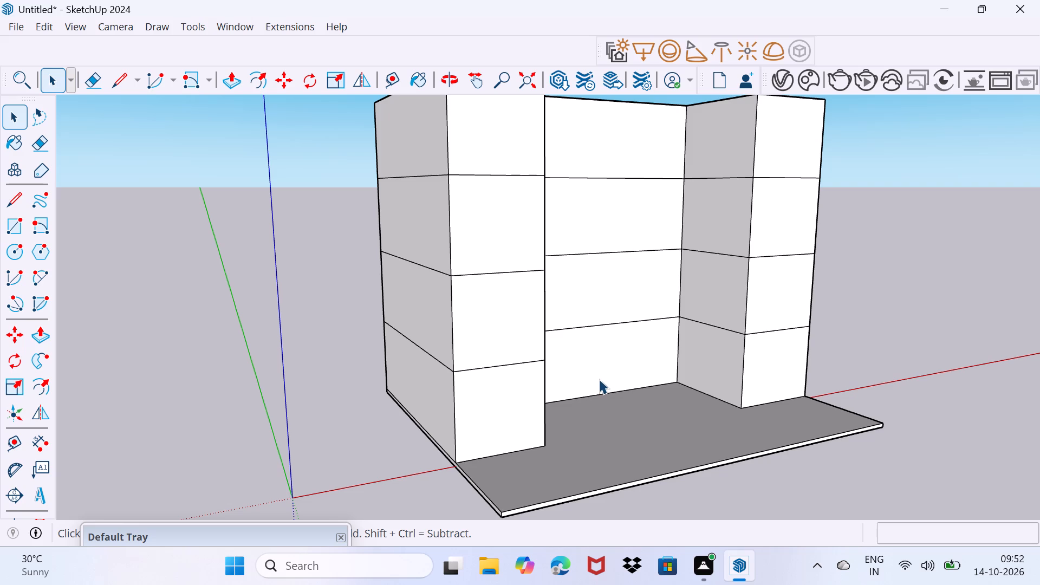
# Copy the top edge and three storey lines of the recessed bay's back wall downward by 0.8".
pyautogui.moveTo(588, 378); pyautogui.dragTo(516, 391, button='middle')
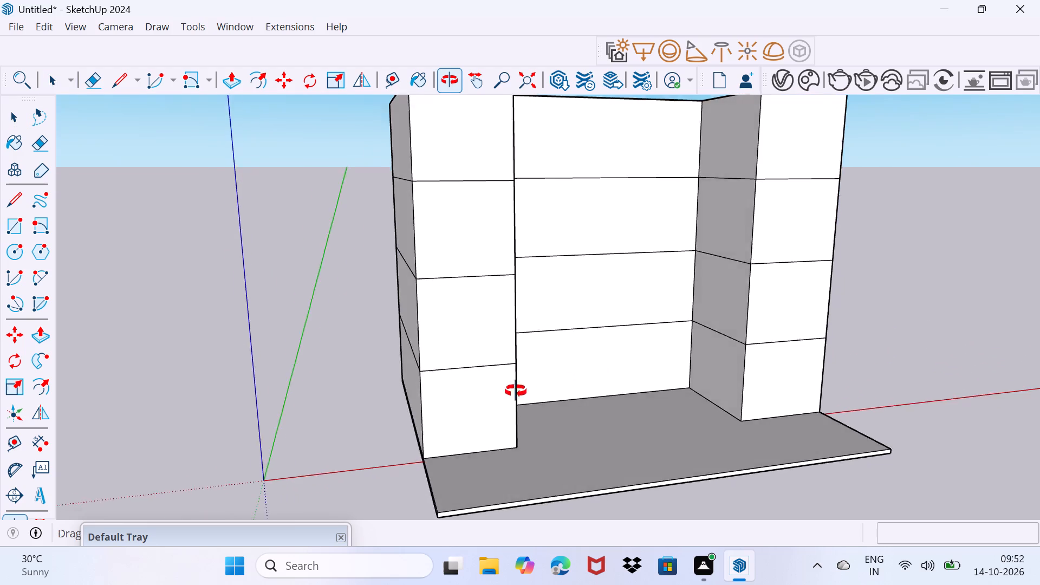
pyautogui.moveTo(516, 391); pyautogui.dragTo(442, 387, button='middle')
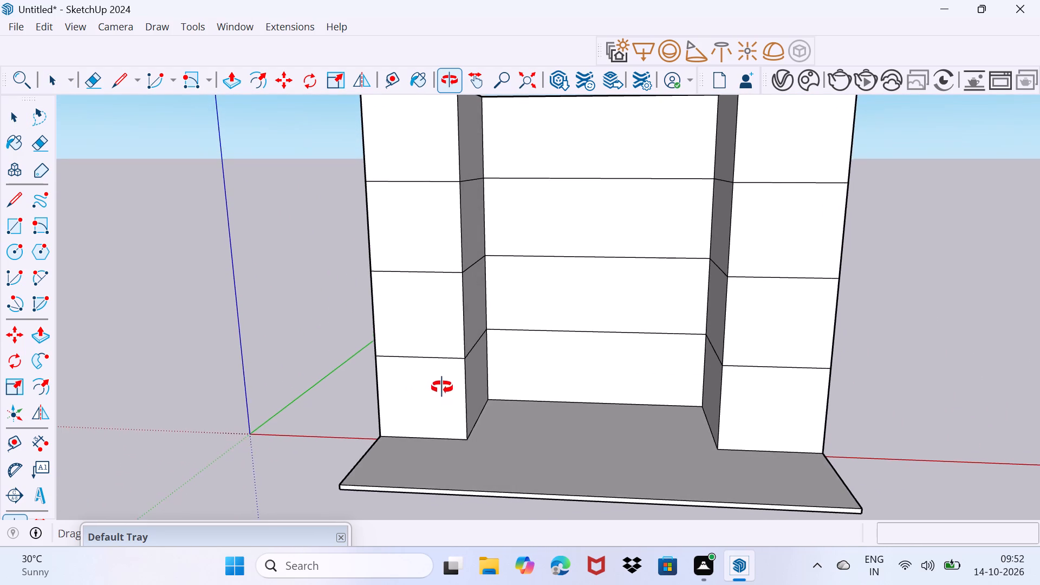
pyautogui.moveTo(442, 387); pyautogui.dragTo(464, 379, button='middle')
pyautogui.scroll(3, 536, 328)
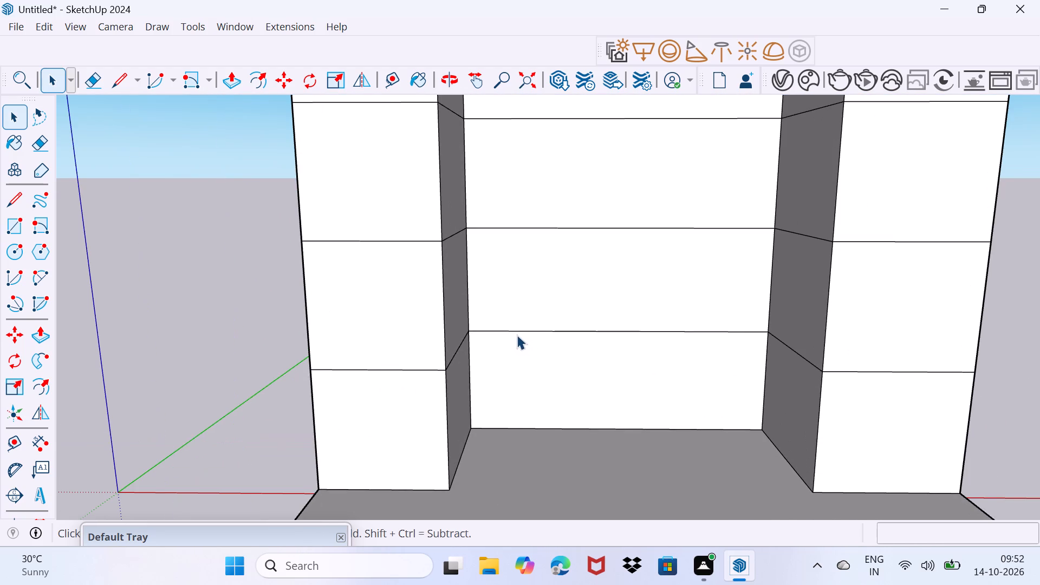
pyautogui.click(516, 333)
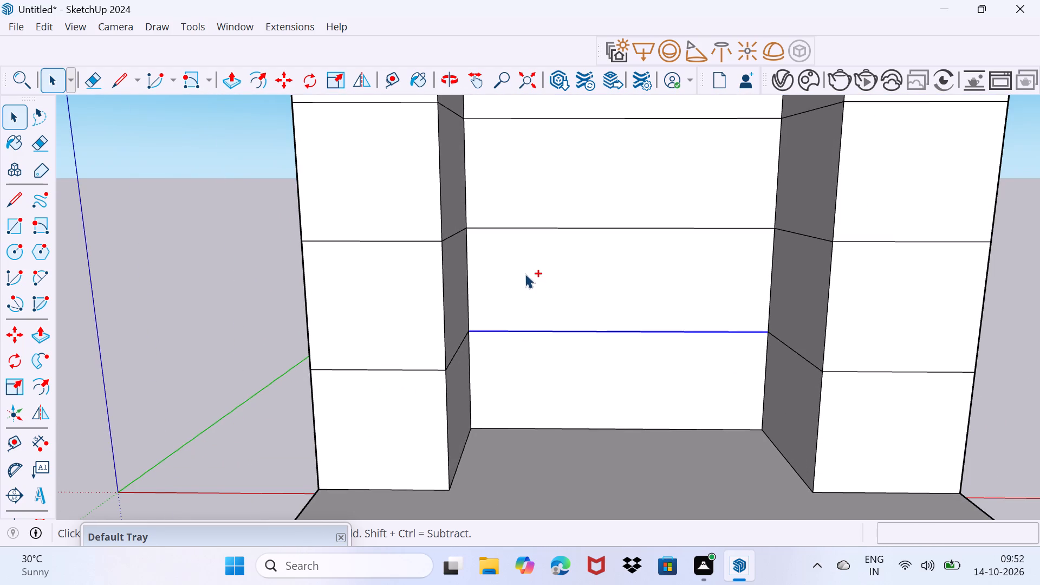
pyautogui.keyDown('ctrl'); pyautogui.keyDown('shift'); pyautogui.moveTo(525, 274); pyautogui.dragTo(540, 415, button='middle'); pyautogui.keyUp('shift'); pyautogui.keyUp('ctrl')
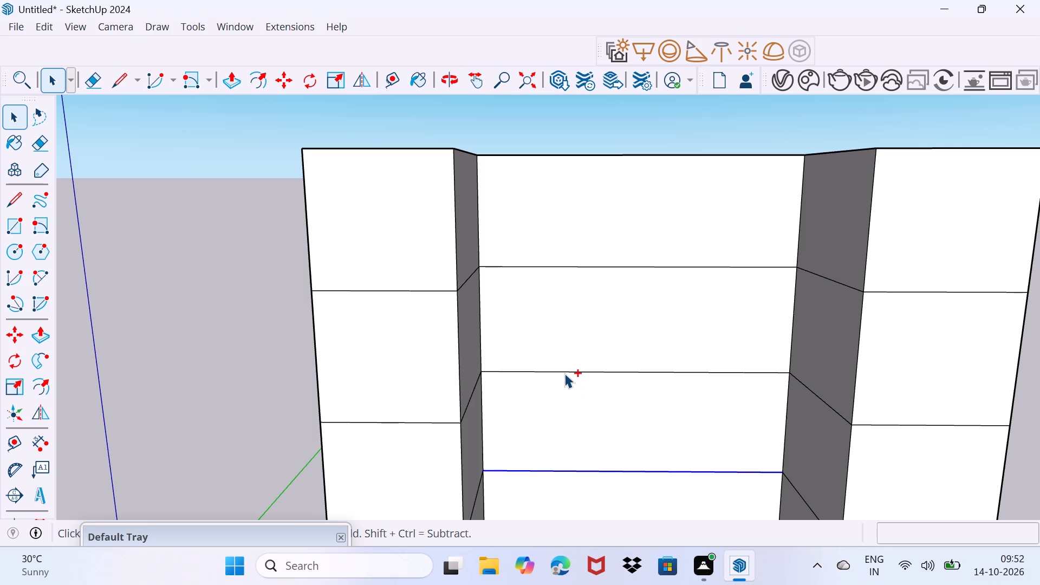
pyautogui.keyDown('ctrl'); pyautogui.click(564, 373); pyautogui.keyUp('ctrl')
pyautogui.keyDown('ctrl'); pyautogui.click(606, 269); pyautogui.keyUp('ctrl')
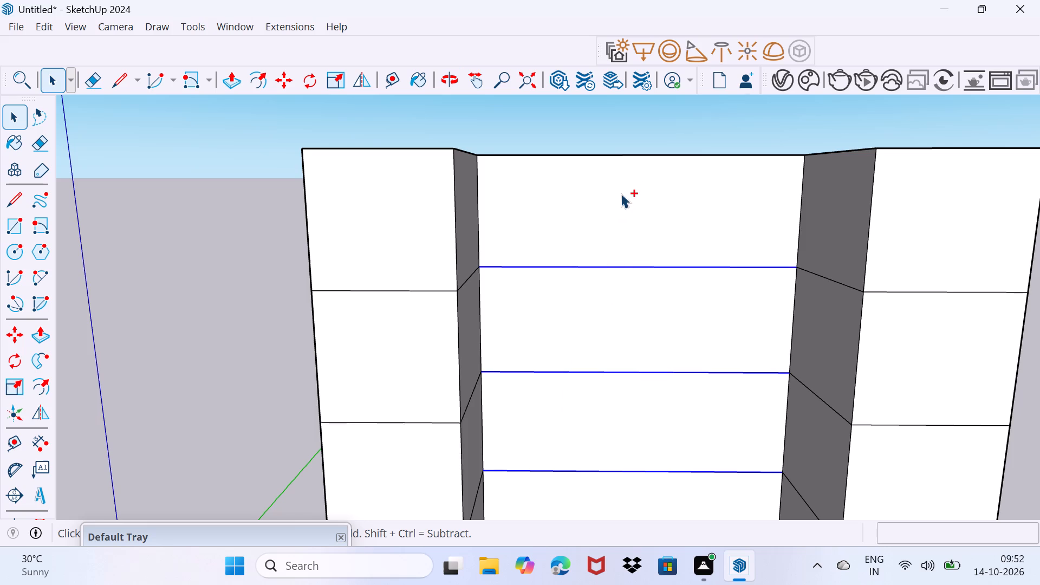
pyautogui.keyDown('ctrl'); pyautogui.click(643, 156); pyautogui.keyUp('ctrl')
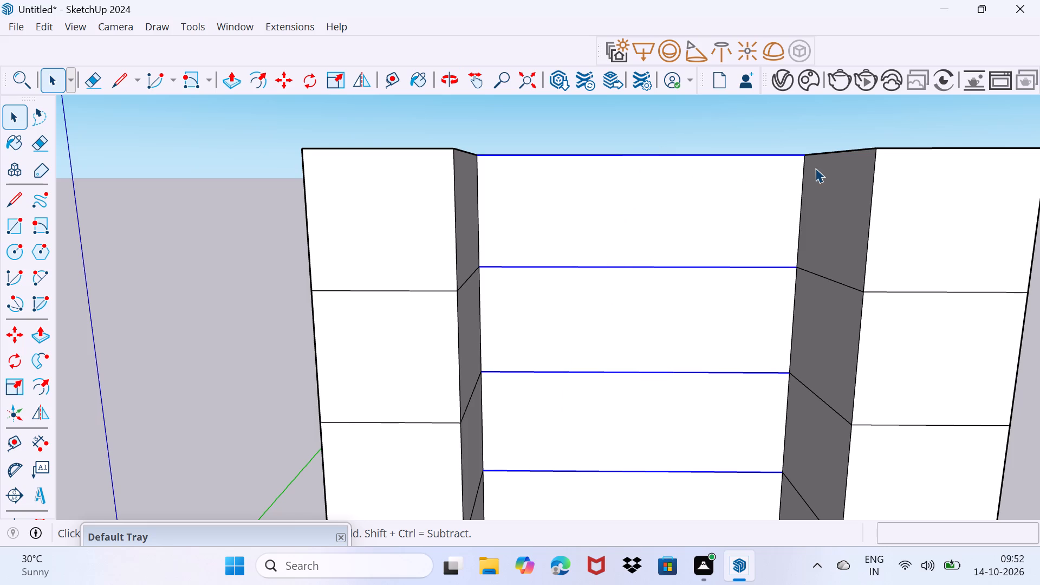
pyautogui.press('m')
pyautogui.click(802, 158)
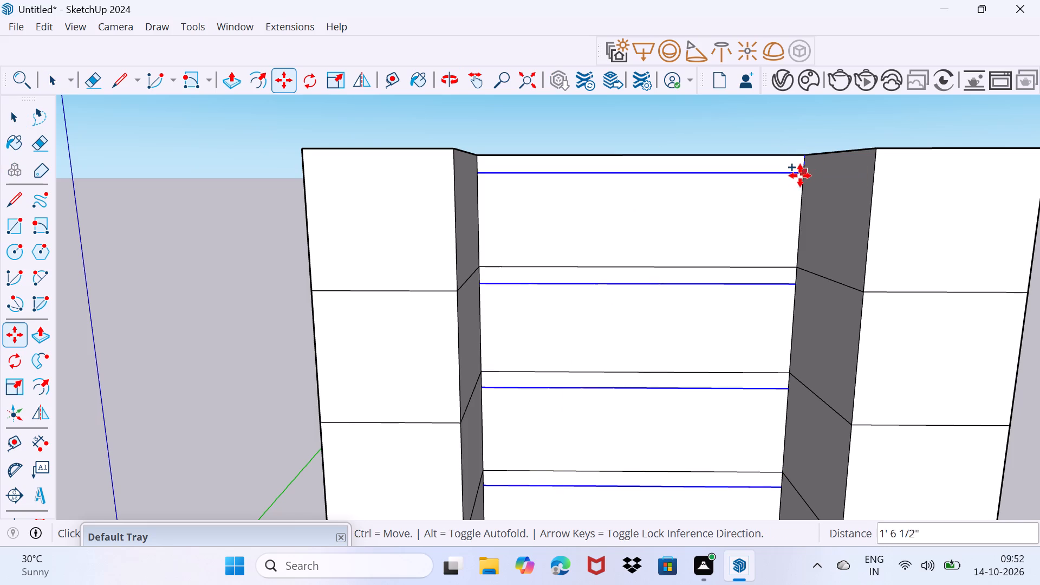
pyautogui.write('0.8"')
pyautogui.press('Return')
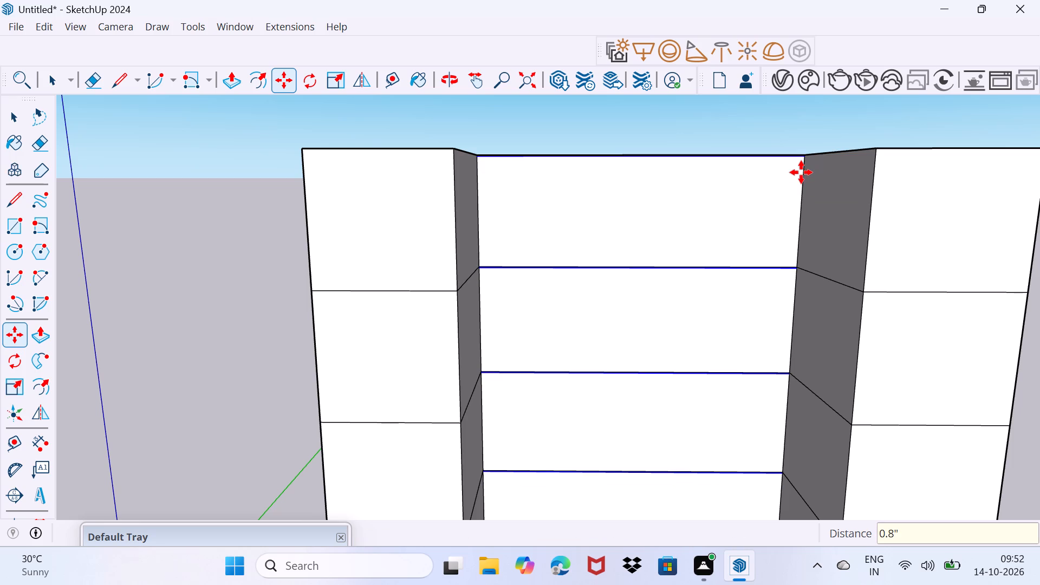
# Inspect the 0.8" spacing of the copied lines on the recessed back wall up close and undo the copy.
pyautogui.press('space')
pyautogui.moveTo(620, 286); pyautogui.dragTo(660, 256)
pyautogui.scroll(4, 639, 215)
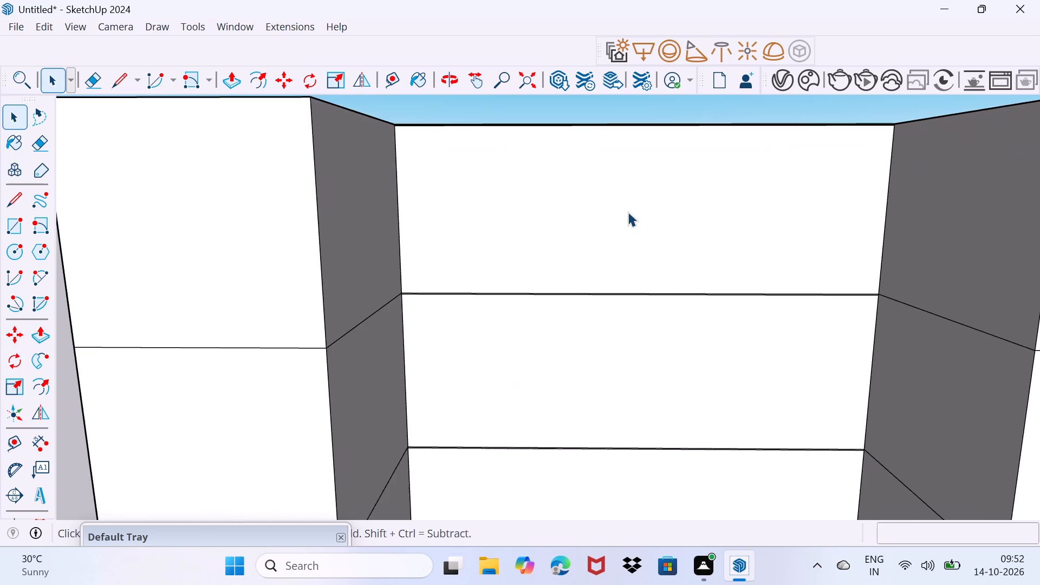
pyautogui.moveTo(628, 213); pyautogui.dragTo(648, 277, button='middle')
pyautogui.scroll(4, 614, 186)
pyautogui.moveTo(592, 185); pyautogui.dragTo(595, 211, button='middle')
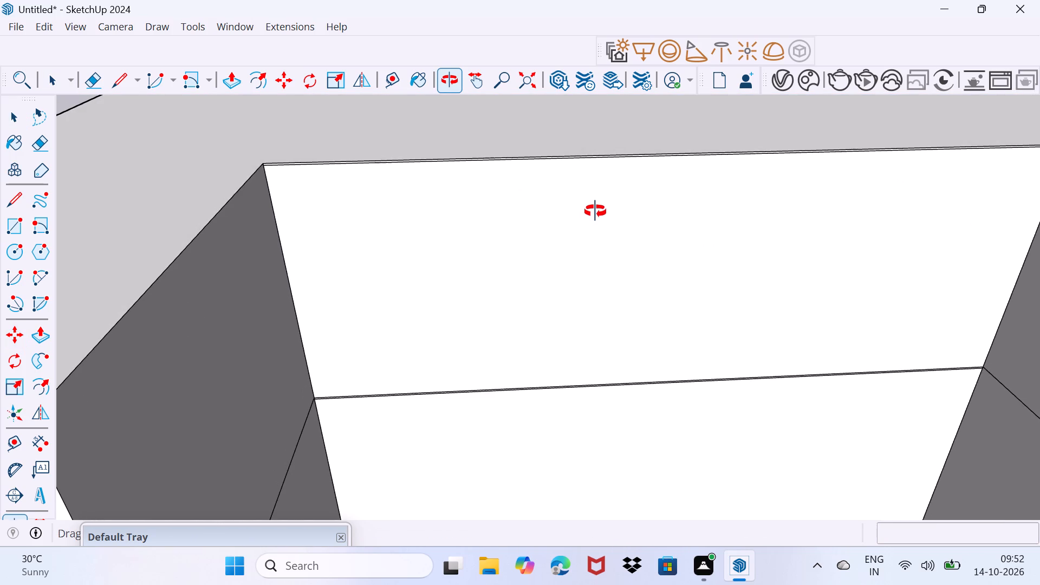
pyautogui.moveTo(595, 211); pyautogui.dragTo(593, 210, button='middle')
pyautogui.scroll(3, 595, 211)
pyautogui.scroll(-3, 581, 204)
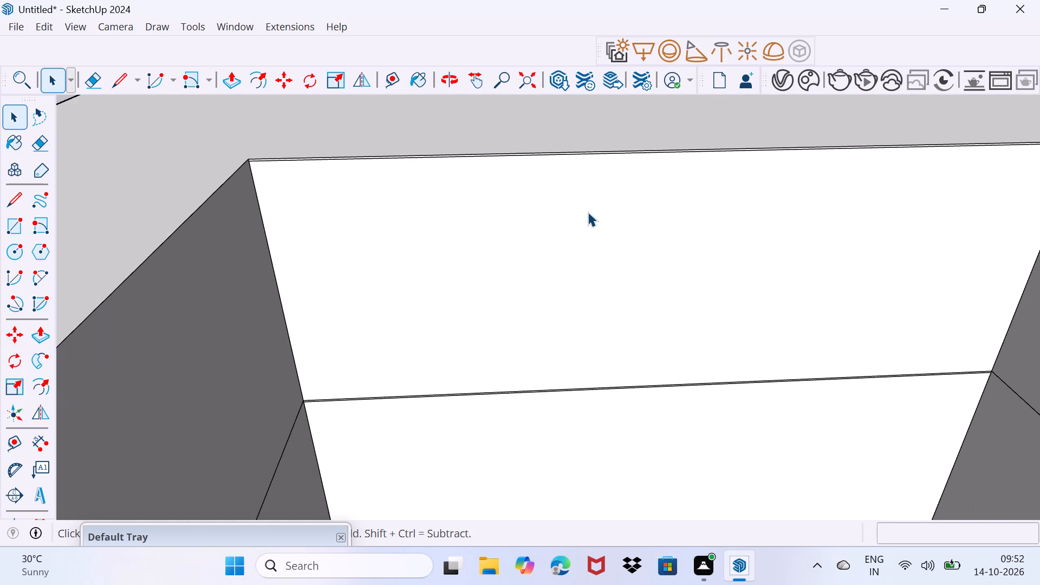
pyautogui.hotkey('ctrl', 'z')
# Copy the top edge and three storey lines of the recessed bay's back wall 1' downward to outline slab strips.
pyautogui.scroll(-9, 613, 187)
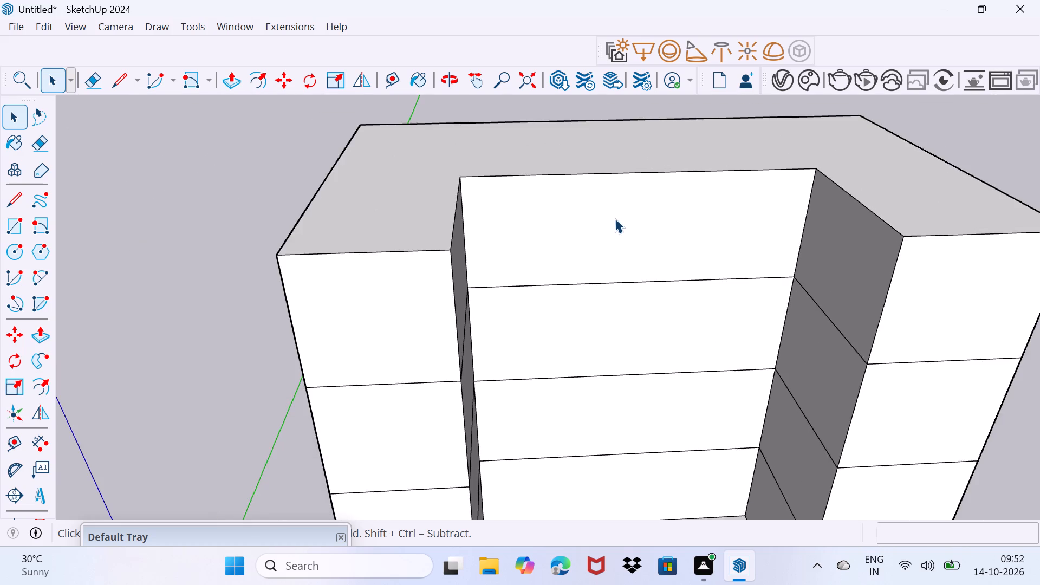
pyautogui.keyDown('shift'); pyautogui.moveTo(615, 219); pyautogui.dragTo(582, 178, button='middle'); pyautogui.keyUp('shift')
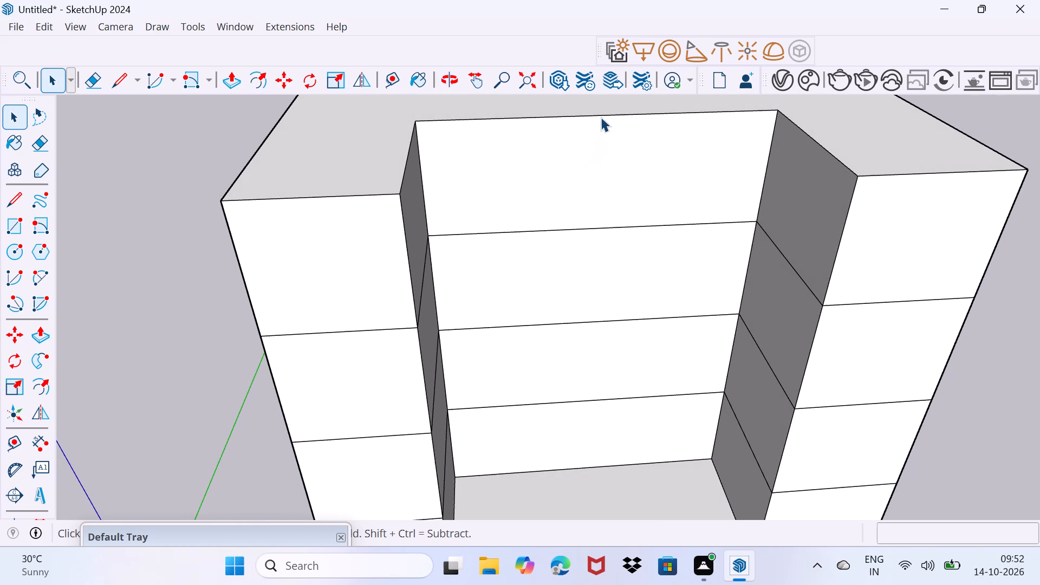
pyautogui.click(602, 114)
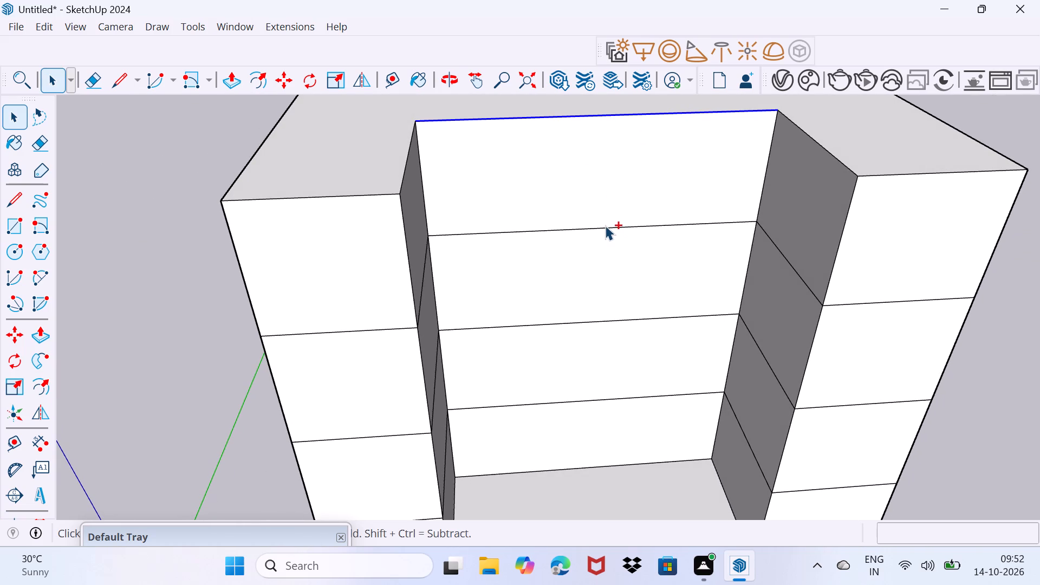
pyautogui.keyDown('ctrl'); pyautogui.click(605, 225); pyautogui.keyUp('ctrl')
pyautogui.keyDown('ctrl'); pyautogui.keyDown('shift'); pyautogui.click(592, 218); pyautogui.keyUp('shift'); pyautogui.keyUp('ctrl')
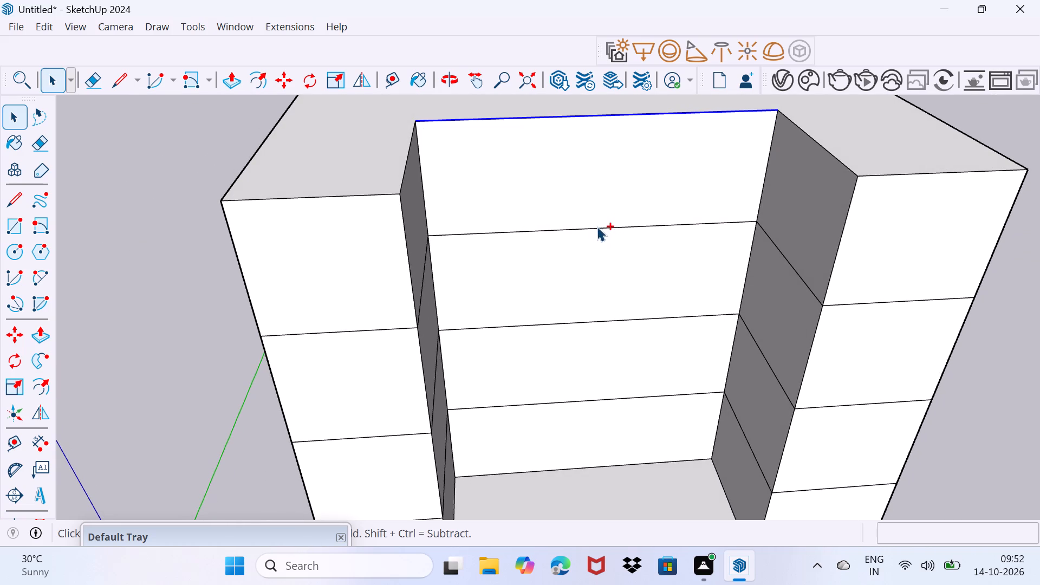
pyautogui.keyDown('ctrl'); pyautogui.click(597, 227); pyautogui.keyUp('ctrl')
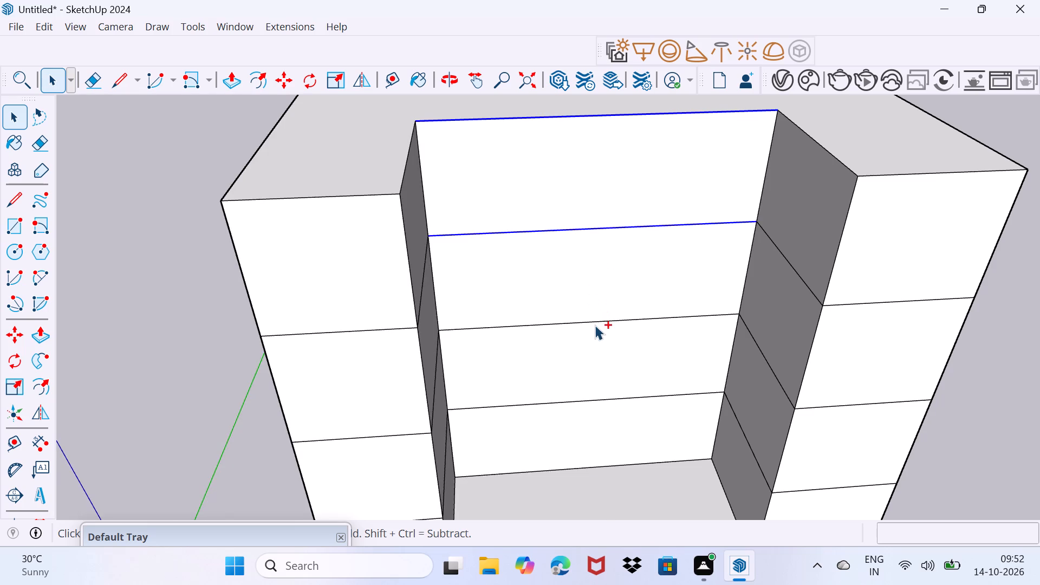
pyautogui.keyDown('ctrl'); pyautogui.click(594, 321); pyautogui.keyUp('ctrl')
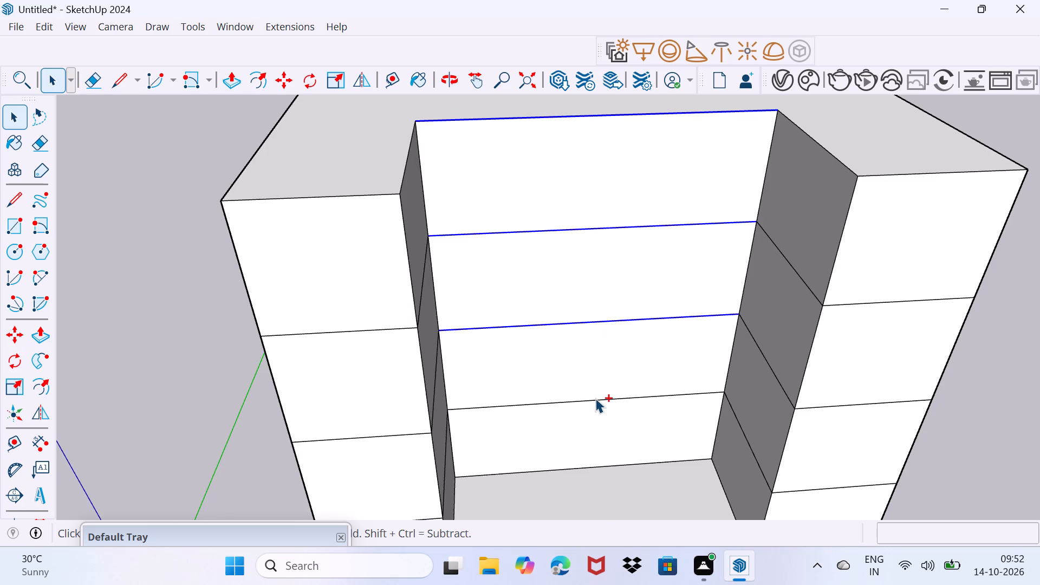
pyautogui.keyDown('ctrl'); pyautogui.click(596, 398); pyautogui.keyUp('ctrl')
pyautogui.keyDown('ctrl'); pyautogui.keyDown('shift'); pyautogui.moveTo(583, 368); pyautogui.dragTo(589, 364); pyautogui.keyUp('shift'); pyautogui.keyUp('ctrl')
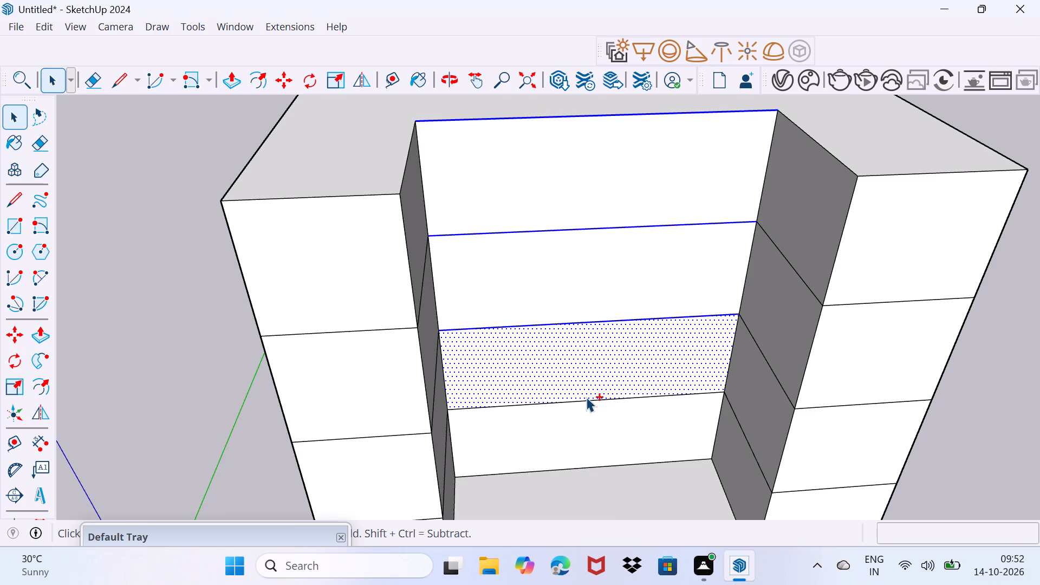
pyautogui.keyDown('ctrl'); pyautogui.keyDown('shift'); pyautogui.click(584, 377); pyautogui.keyUp('shift'); pyautogui.keyUp('ctrl')
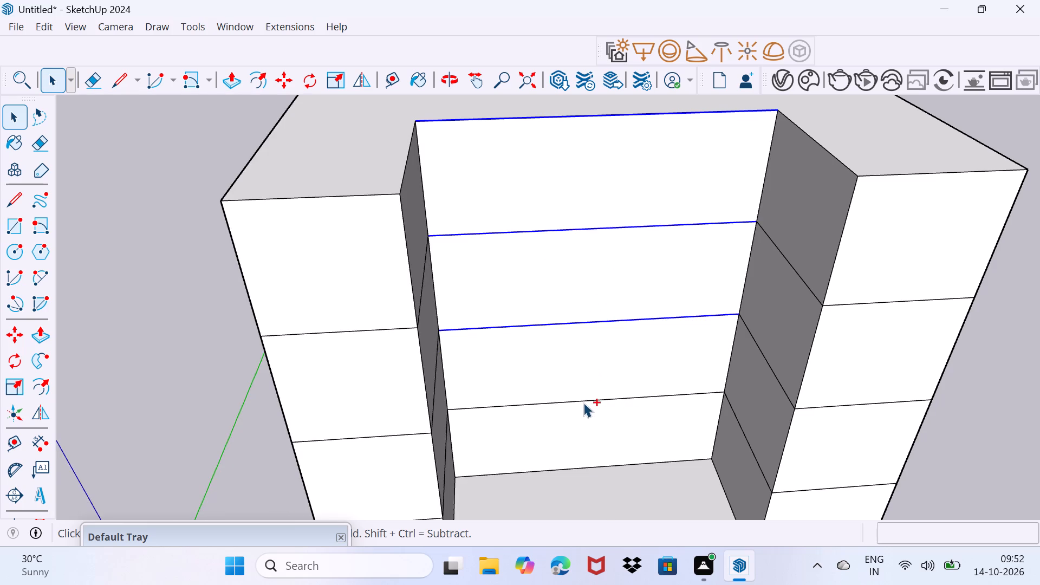
pyautogui.keyDown('ctrl'); pyautogui.click(582, 401); pyautogui.keyUp('ctrl')
pyautogui.scroll(2, 633, 392)
pyautogui.moveTo(659, 402); pyautogui.dragTo(645, 388, button='middle')
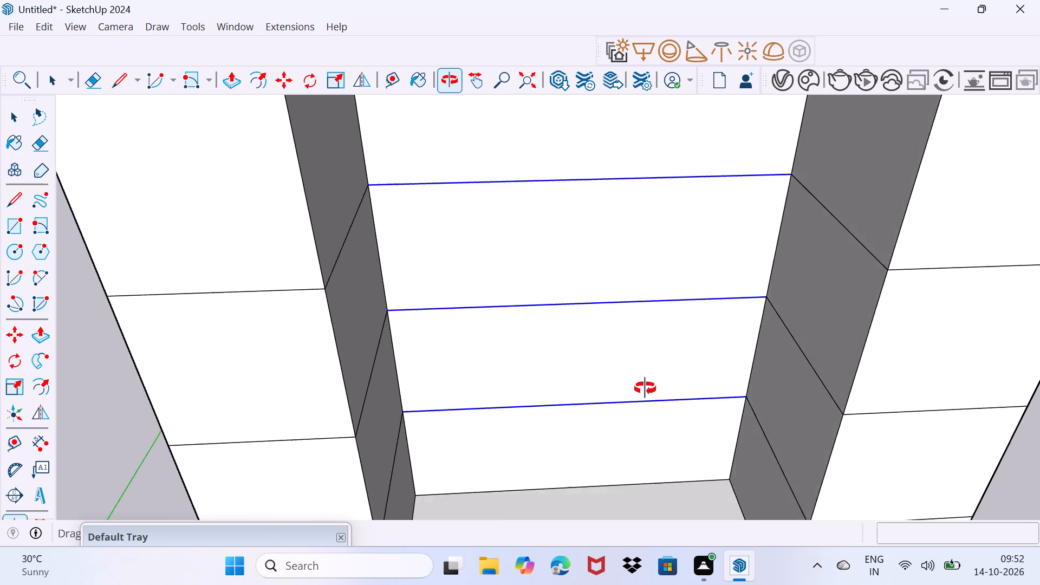
pyautogui.moveTo(645, 388); pyautogui.dragTo(649, 466, button='middle')
pyautogui.moveTo(641, 456); pyautogui.dragTo(634, 400, button='middle')
pyautogui.scroll(-3, 634, 405)
pyautogui.press('m')
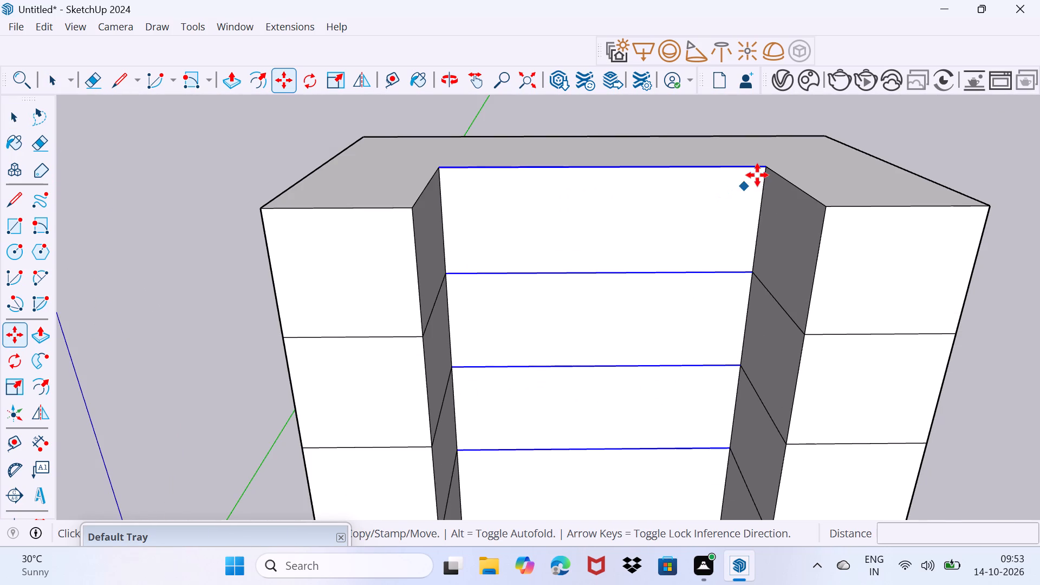
pyautogui.click(759, 169)
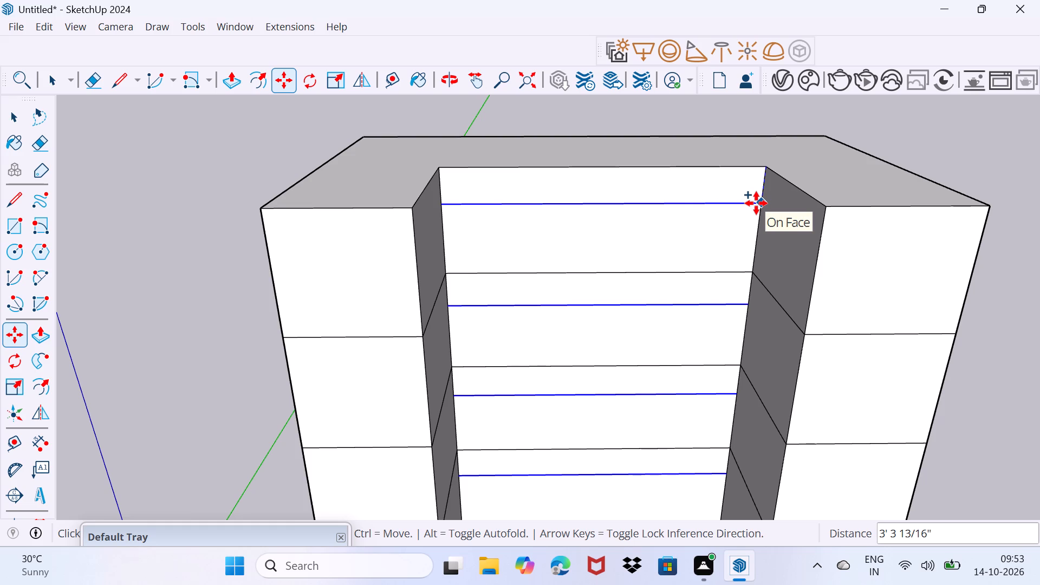
pyautogui.press('3')
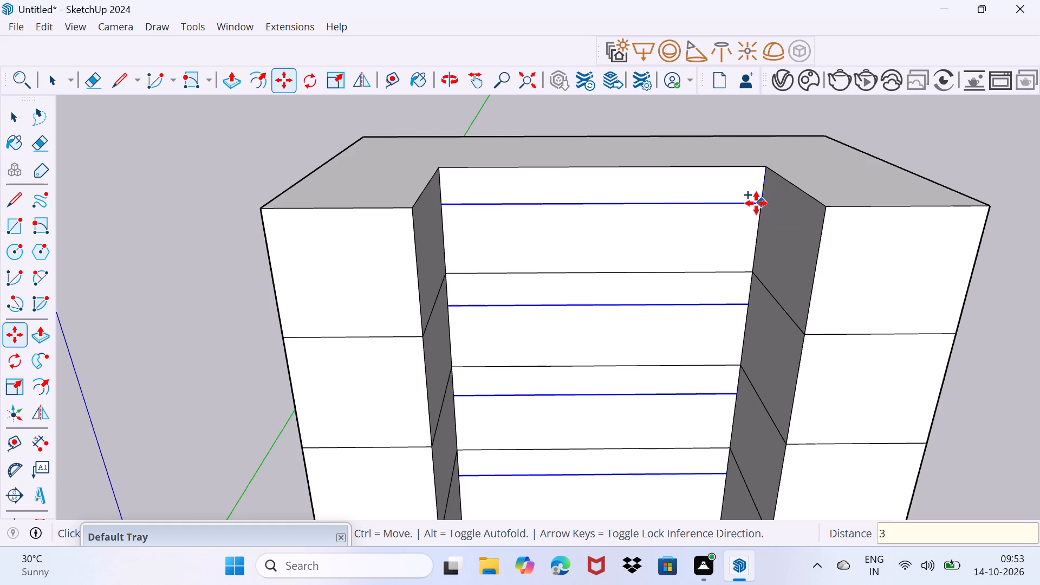
pyautogui.press('BackSpace')
pyautogui.write("1'")
pyautogui.press('Return')
pyautogui.press('space')
pyautogui.moveTo(613, 243); pyautogui.dragTo(699, 179)
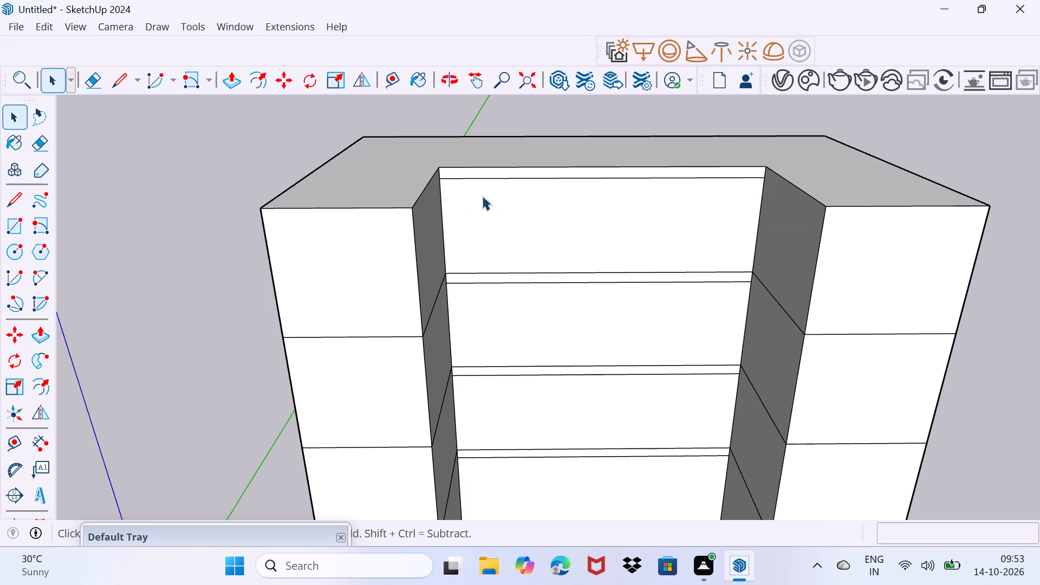
# Push/Pull the topmost 1' strip of the recessed bay forward 13' 8", flush with the front face, as a roof slab.
pyautogui.scroll(3, 459, 191)
pyautogui.click(477, 166)
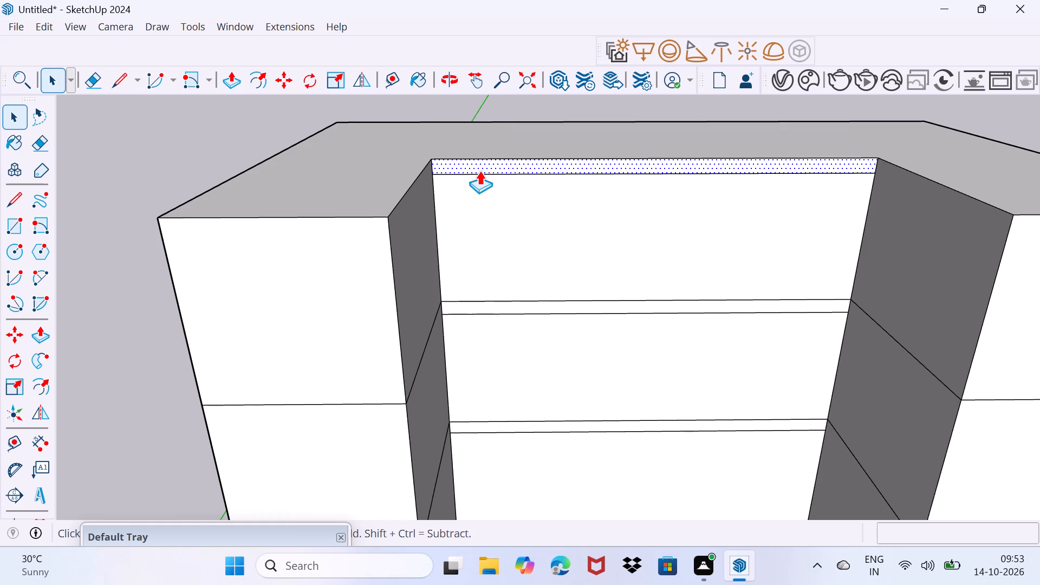
pyautogui.press('p')
pyautogui.click(479, 171)
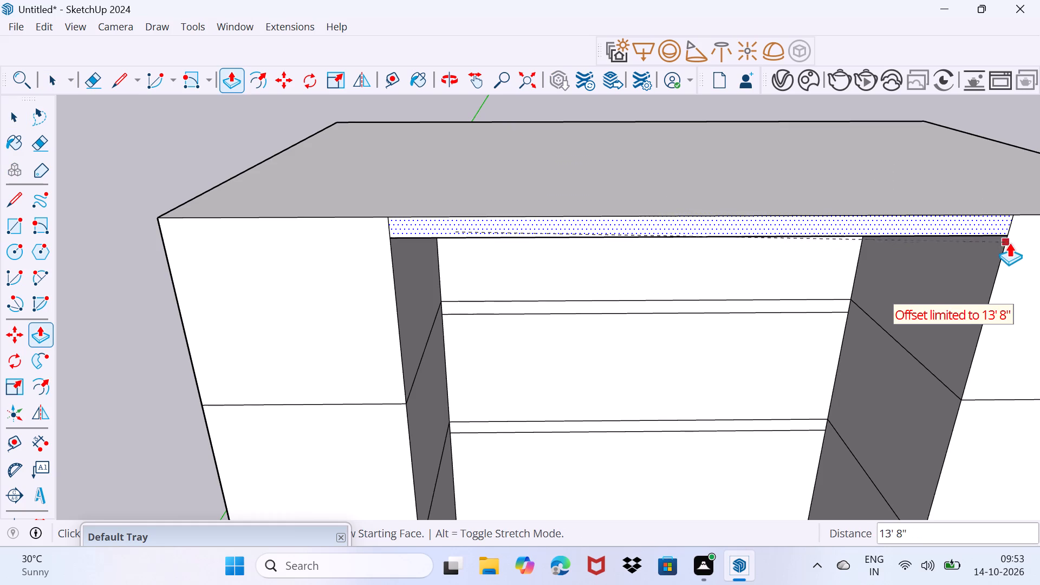
pyautogui.click(1009, 243)
pyautogui.press('space')
pyautogui.scroll(-3, 737, 327)
pyautogui.moveTo(713, 333); pyautogui.dragTo(691, 284, button='middle')
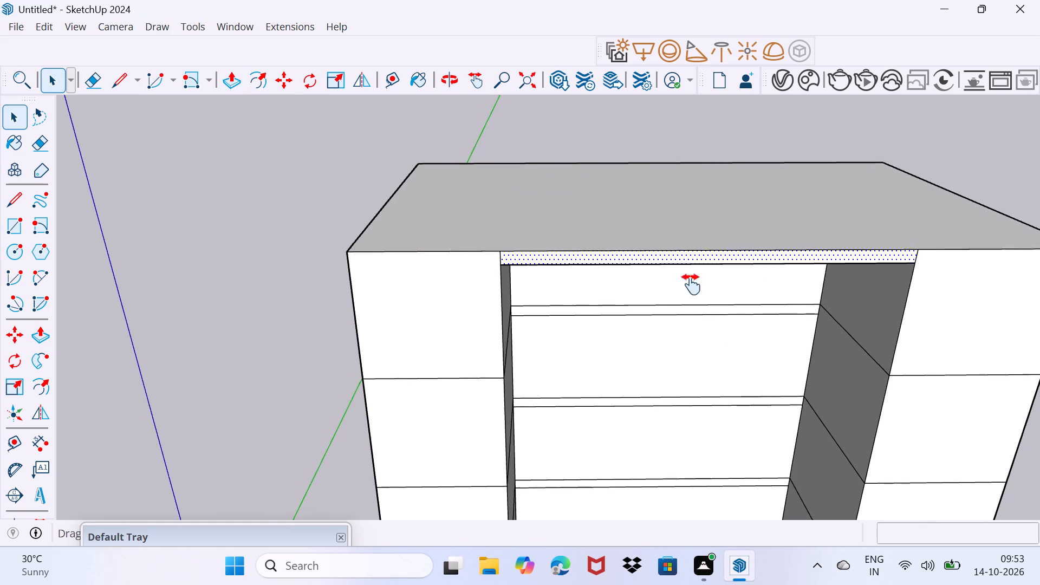
pyautogui.moveTo(691, 284); pyautogui.dragTo(667, 236, button='middle')
pyautogui.press('space')
pyautogui.moveTo(625, 218); pyautogui.dragTo(648, 194)
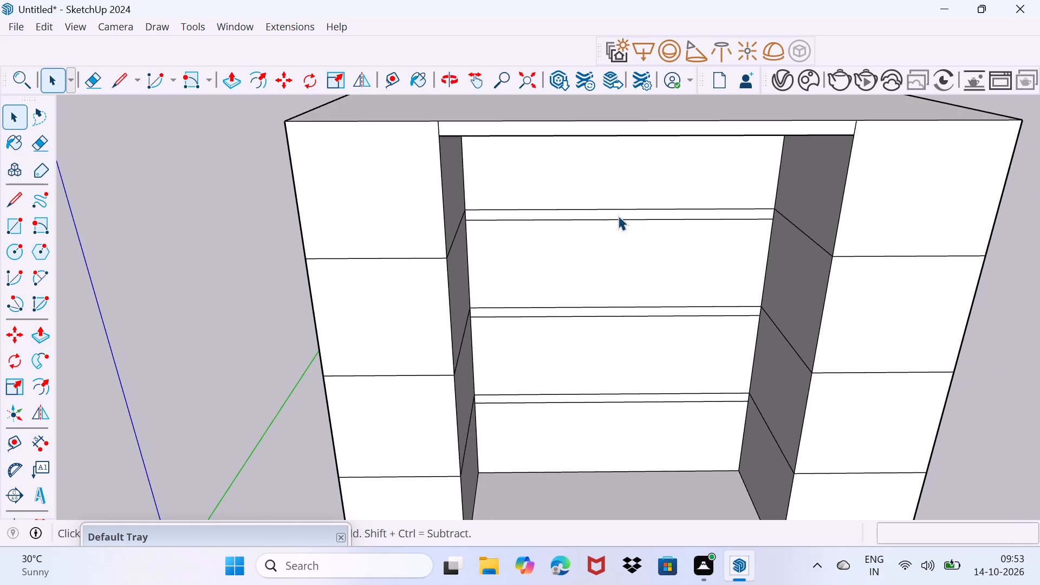
# Push/Pull the 1' strip below the top storey of the recessed bay forward, flush with the front face.
pyautogui.click(621, 212)
pyautogui.press('p')
pyautogui.click(621, 212)
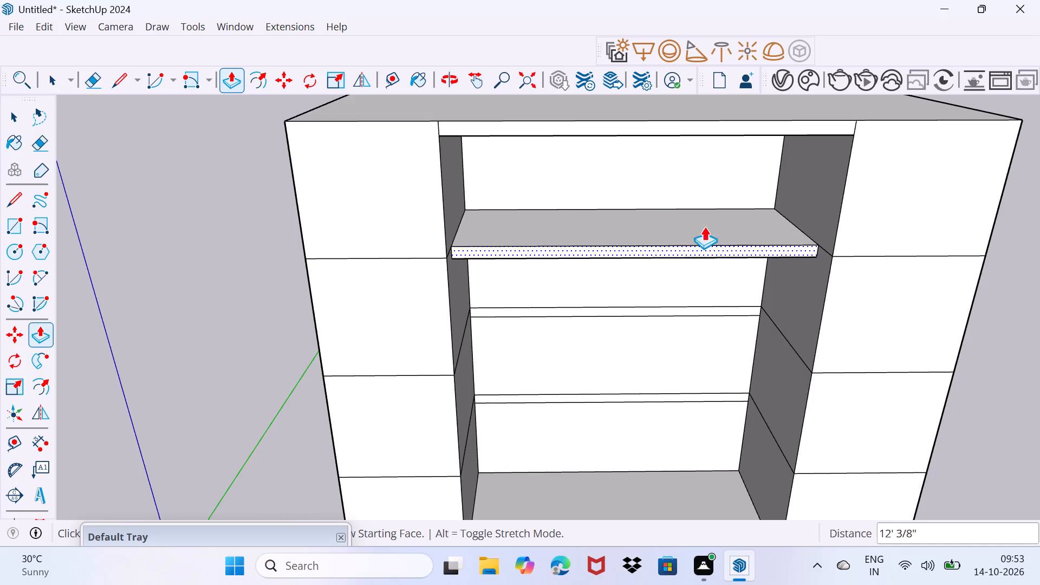
pyautogui.click(874, 204)
pyautogui.press('space')
pyautogui.moveTo(708, 350); pyautogui.dragTo(739, 290)
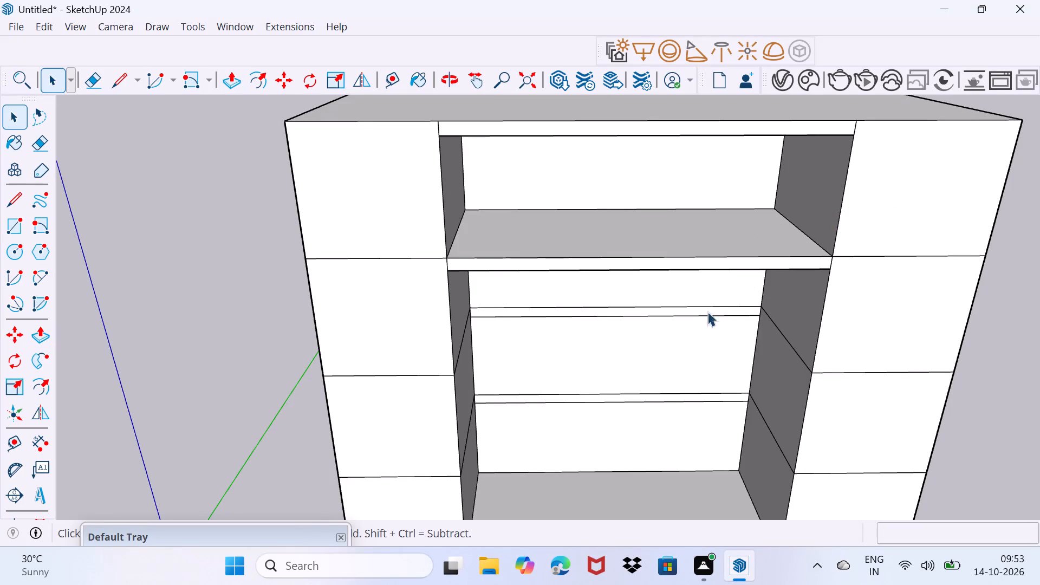
# Push/Pull the 1' strip below the third storey of the recessed bay forward 13' 8", flush with the front face.
pyautogui.moveTo(684, 330); pyautogui.dragTo(689, 265, button='middle')
pyautogui.scroll(3, 684, 305)
pyautogui.click(682, 315)
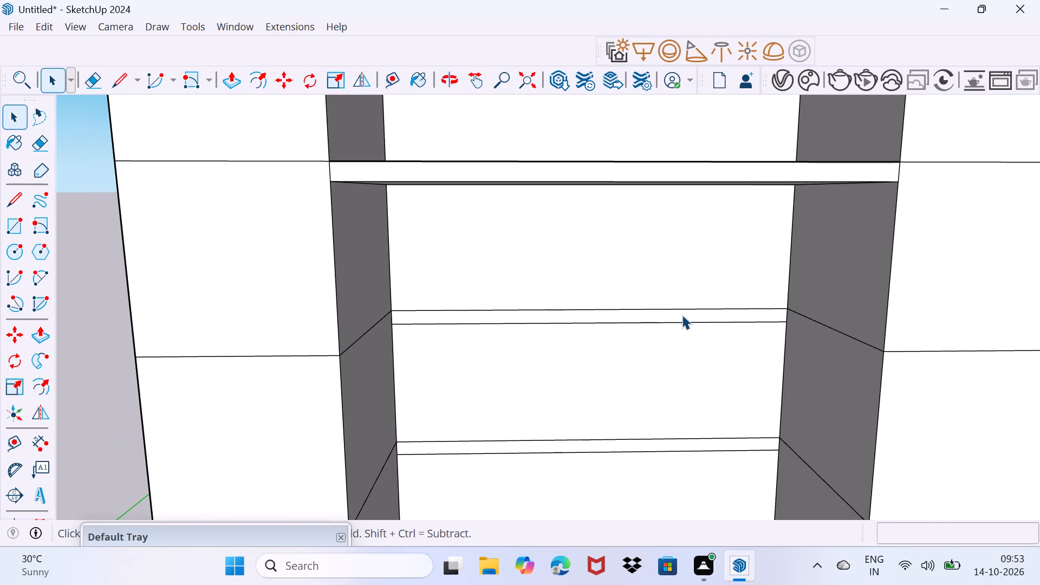
pyautogui.press('p')
pyautogui.click(679, 313)
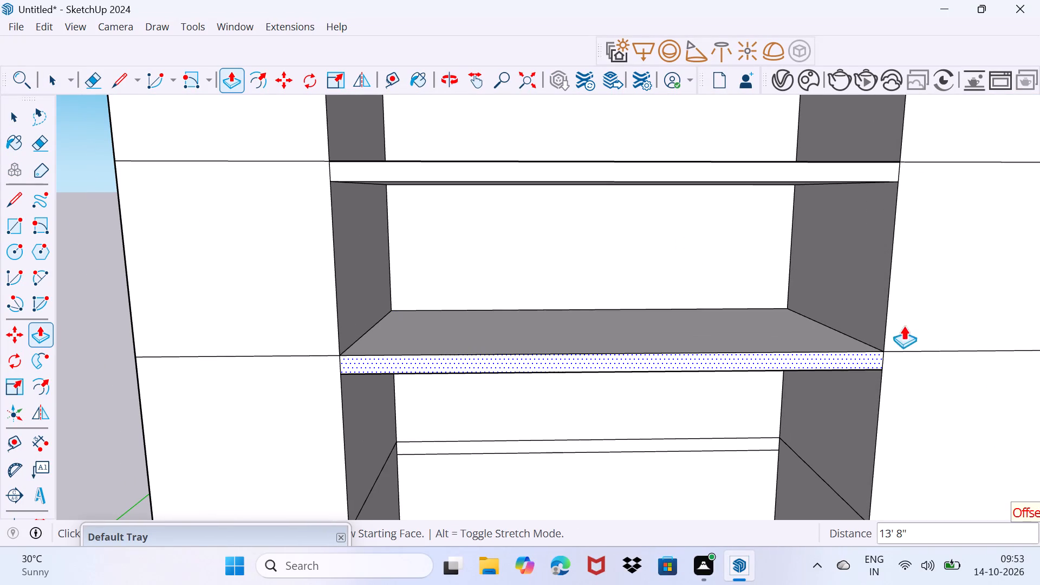
pyautogui.click(927, 318)
pyautogui.press('space')
pyautogui.moveTo(746, 402); pyautogui.dragTo(805, 328)
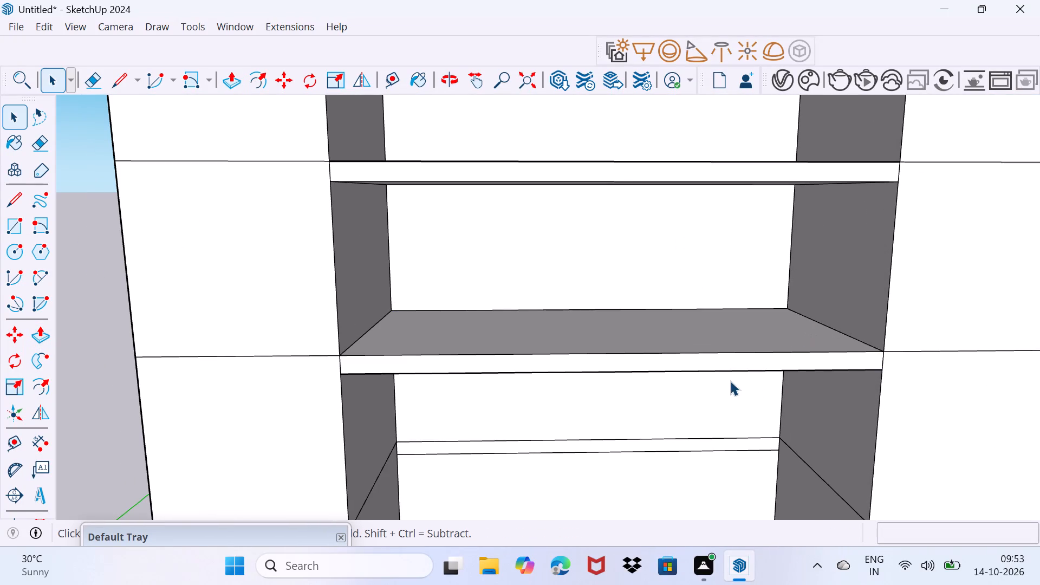
# Push/Pull the lowest 1' strip of the recessed bay forward 13' 8", flush with the front face, as the first floor slab.
pyautogui.moveTo(730, 381); pyautogui.dragTo(719, 185, button='middle')
pyautogui.scroll(1, 687, 239)
pyautogui.click(700, 256)
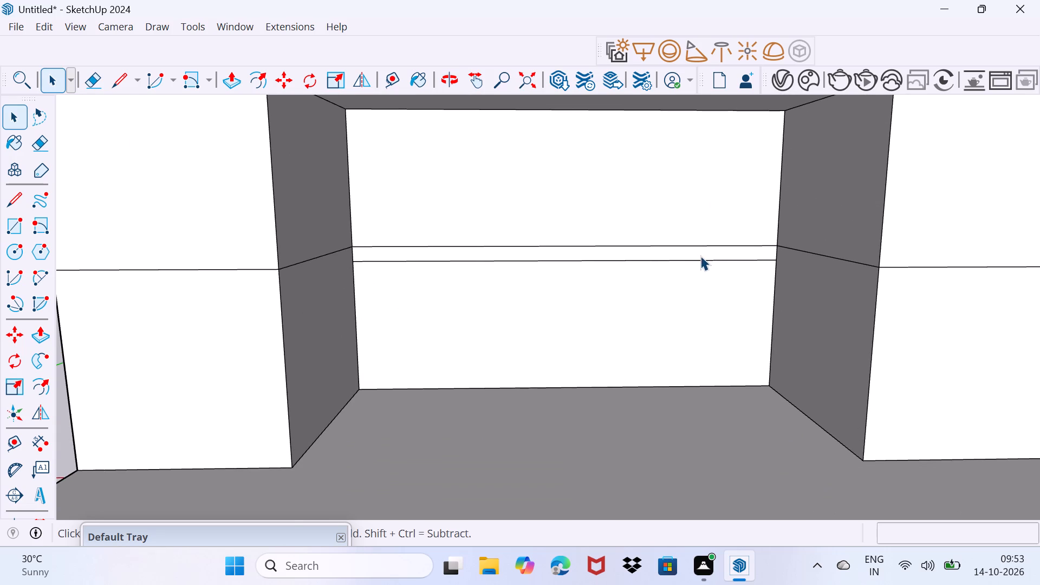
pyautogui.press('p')
pyautogui.click(701, 256)
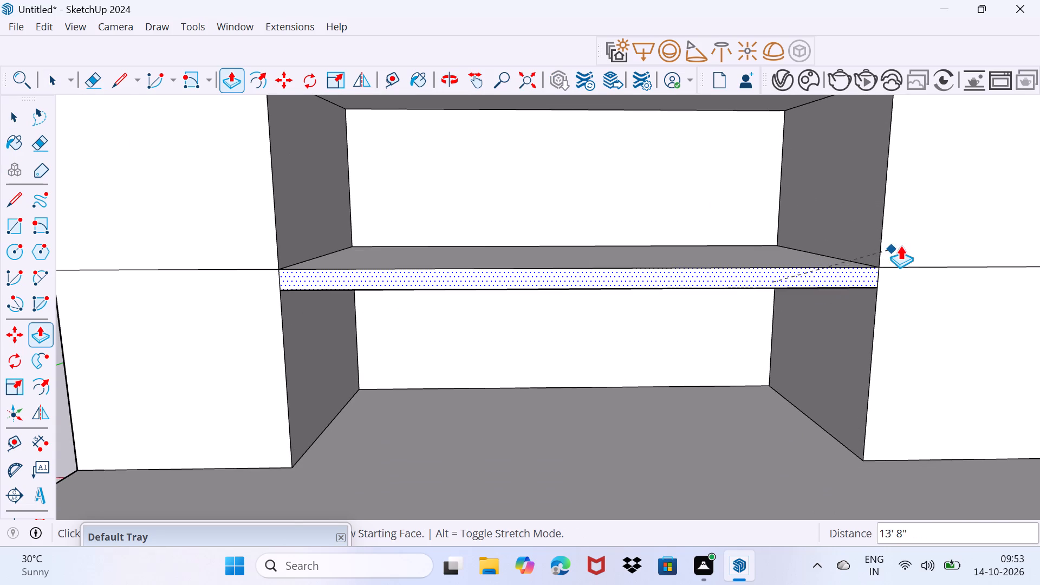
pyautogui.click(901, 245)
pyautogui.press('space')
pyautogui.moveTo(837, 341); pyautogui.dragTo(881, 294)
# Copy the left wing's outer front edge along the lower three storeys about 3' inward across its front face.
pyautogui.scroll(-8, 788, 294)
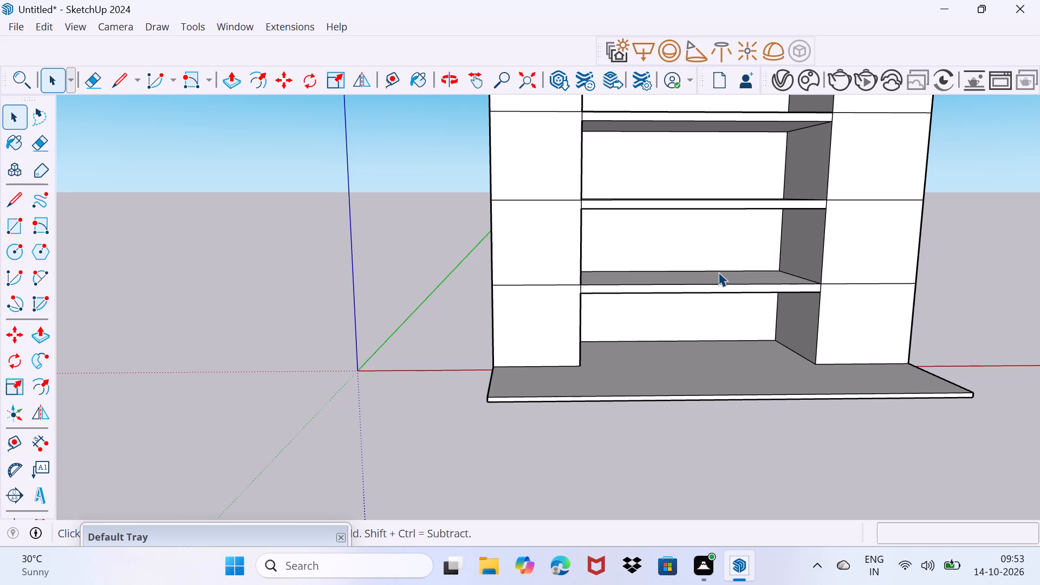
pyautogui.scroll(-1, 681, 275)
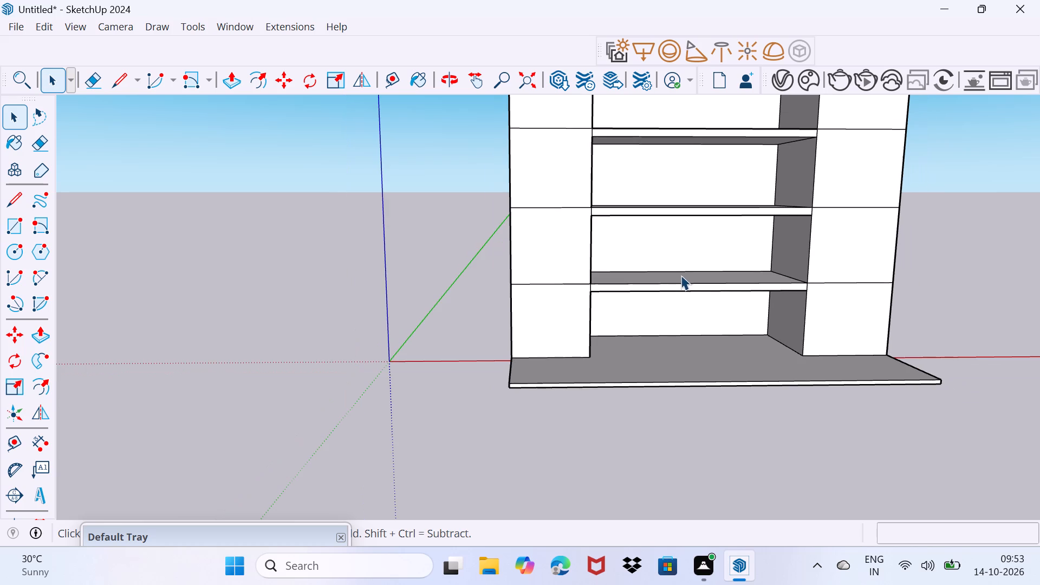
pyautogui.moveTo(675, 268); pyautogui.dragTo(740, 346, button='middle')
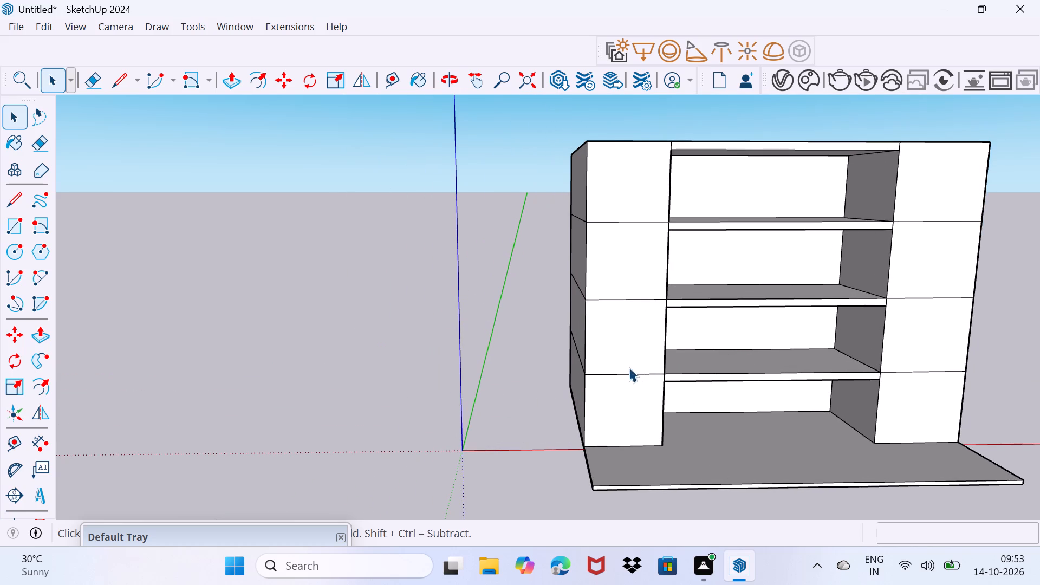
pyautogui.moveTo(626, 367); pyautogui.dragTo(614, 362, button='middle')
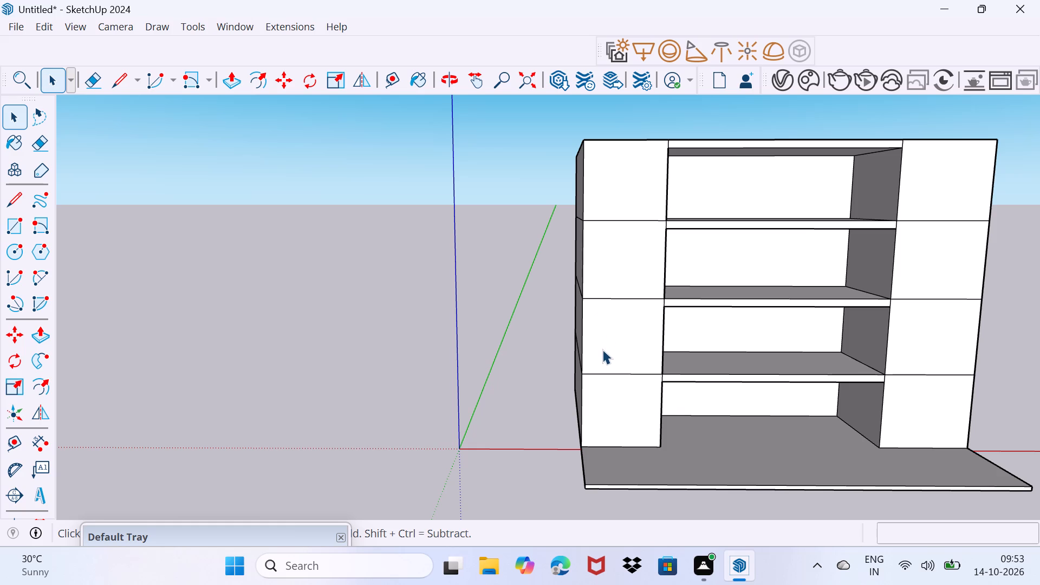
pyautogui.scroll(1, 599, 385)
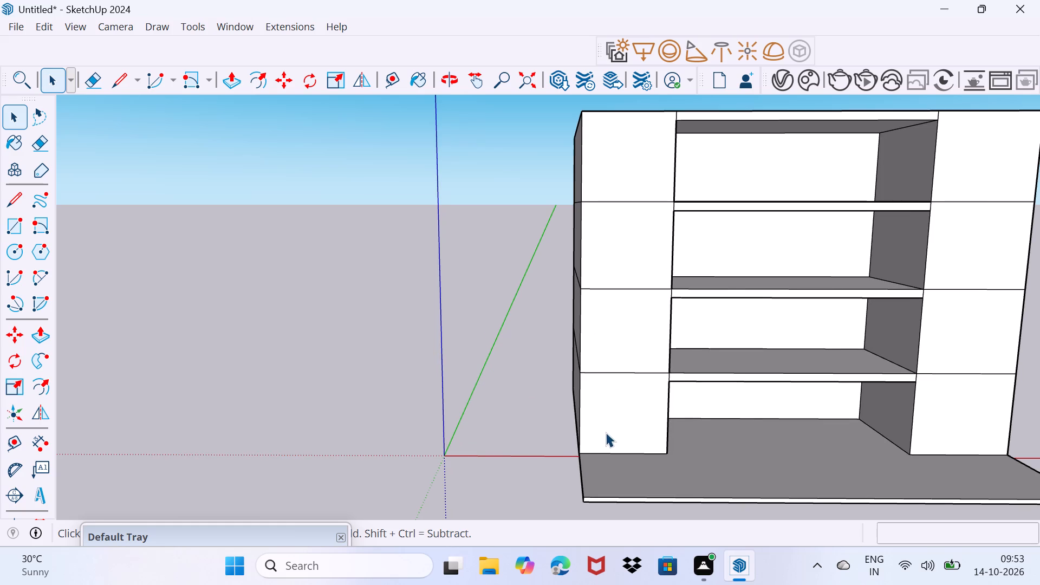
pyautogui.scroll(1, 606, 432)
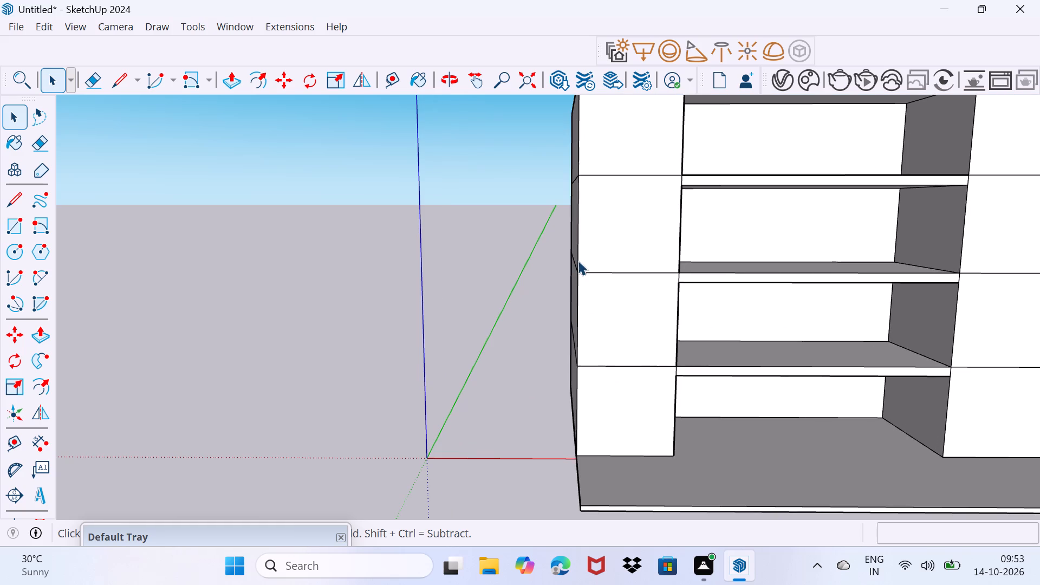
pyautogui.click(578, 261)
pyautogui.click(577, 320)
pyautogui.keyDown('ctrl'); pyautogui.click(577, 390); pyautogui.keyUp('ctrl')
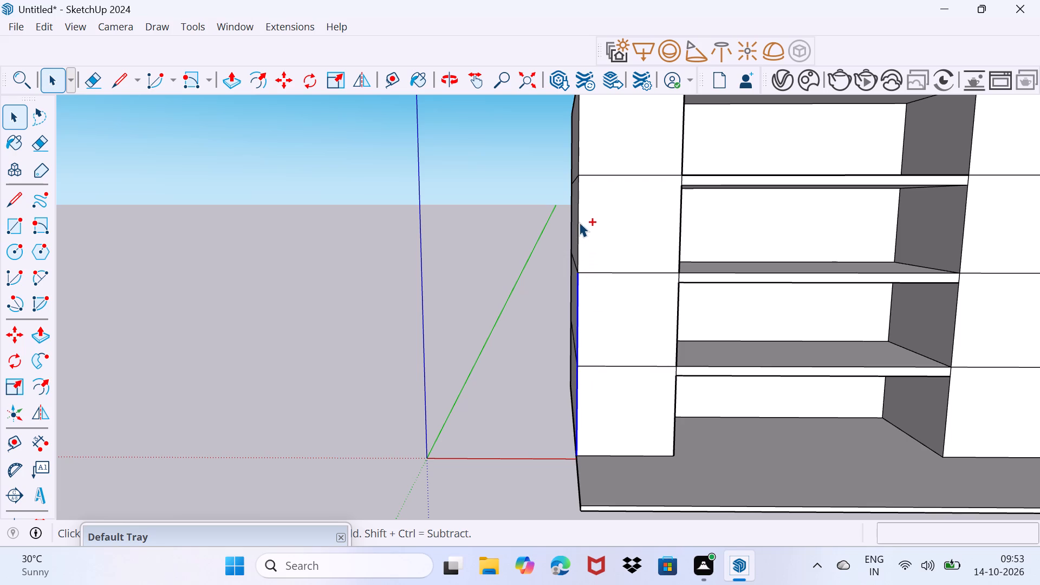
pyautogui.keyDown('ctrl'); pyautogui.click(579, 222); pyautogui.keyUp('ctrl')
pyautogui.scroll(2, 602, 438)
pyautogui.press('m')
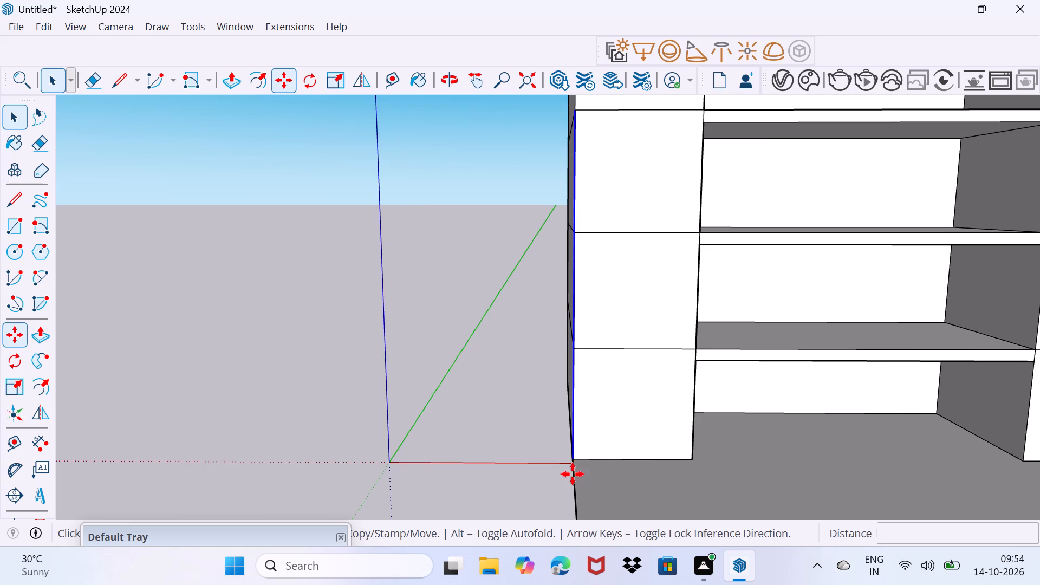
pyautogui.click(576, 458)
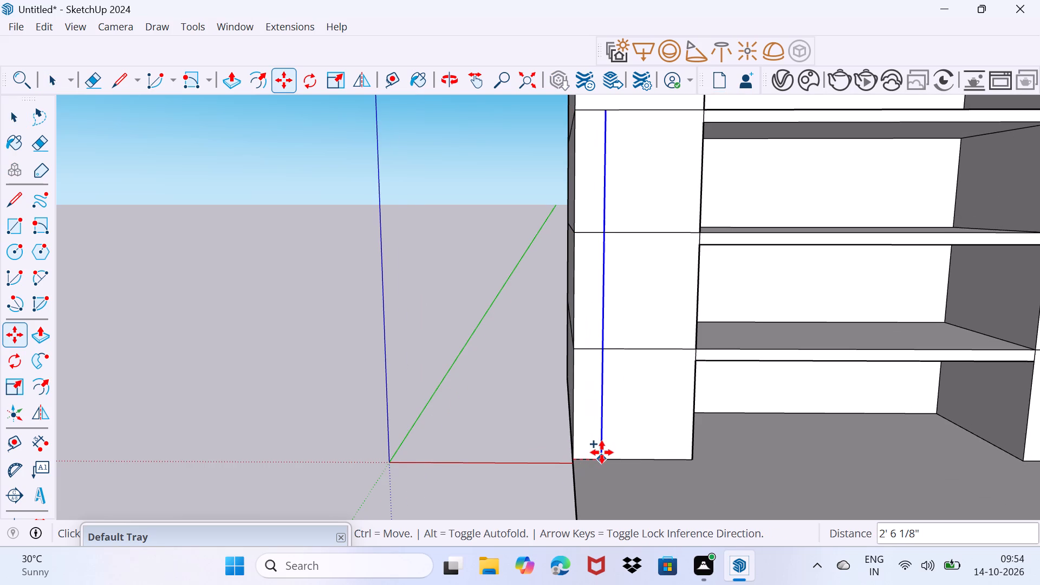
pyautogui.scroll(-2, 602, 452)
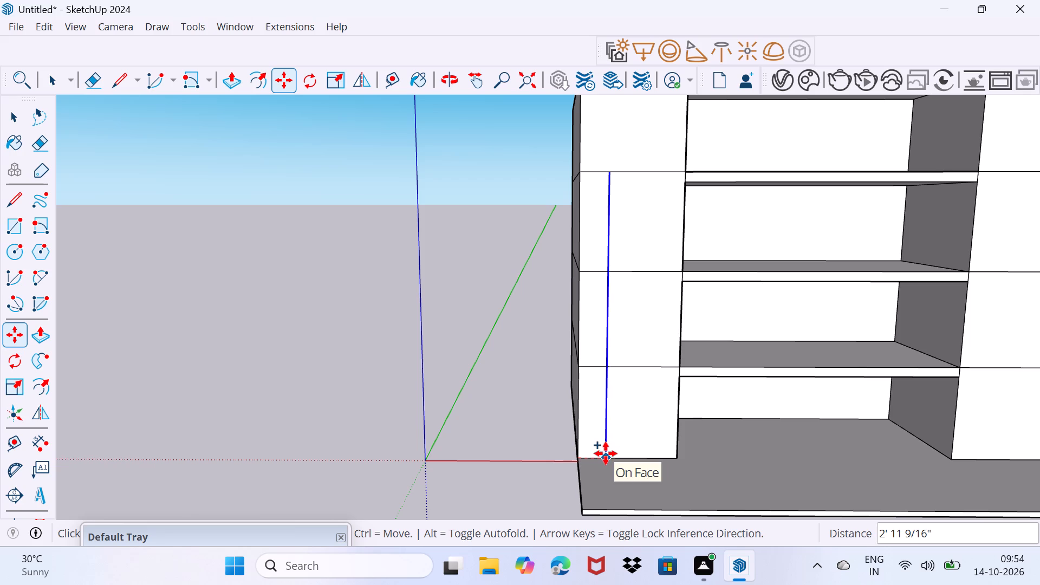
pyautogui.click(606, 453)
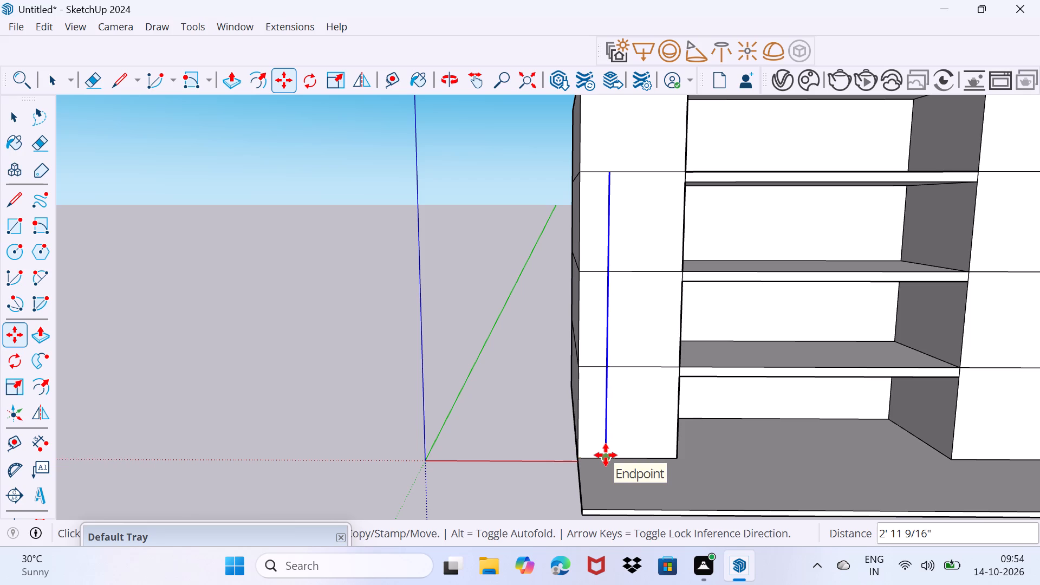
# Copy the new three-storey vertical line about 5' 1" toward the recessed bay to outline a tall strip on the left wing.
pyautogui.click(606, 455)
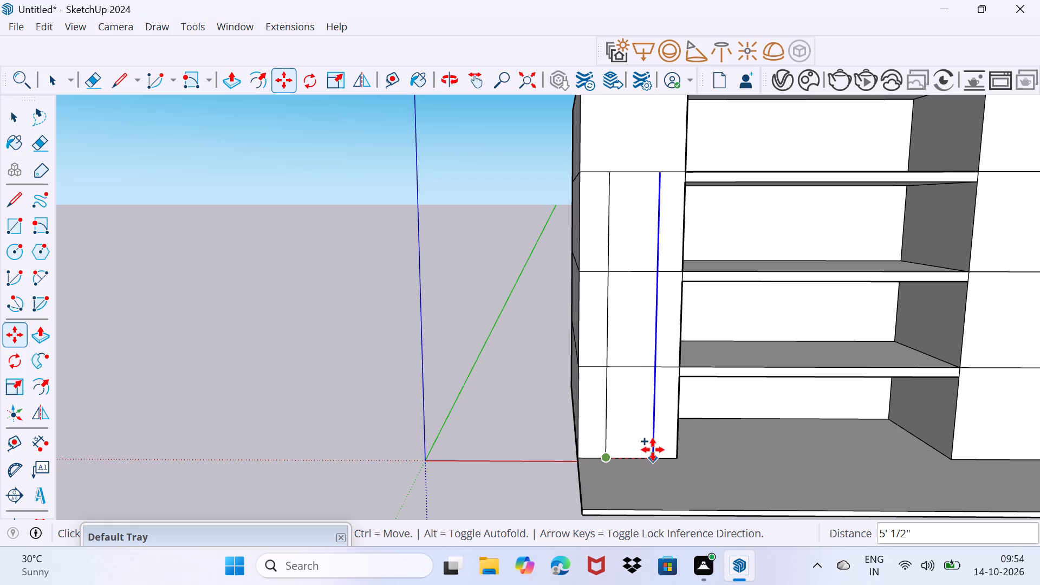
pyautogui.click(654, 450)
pyautogui.press('space')
pyautogui.moveTo(622, 446); pyautogui.dragTo(634, 435)
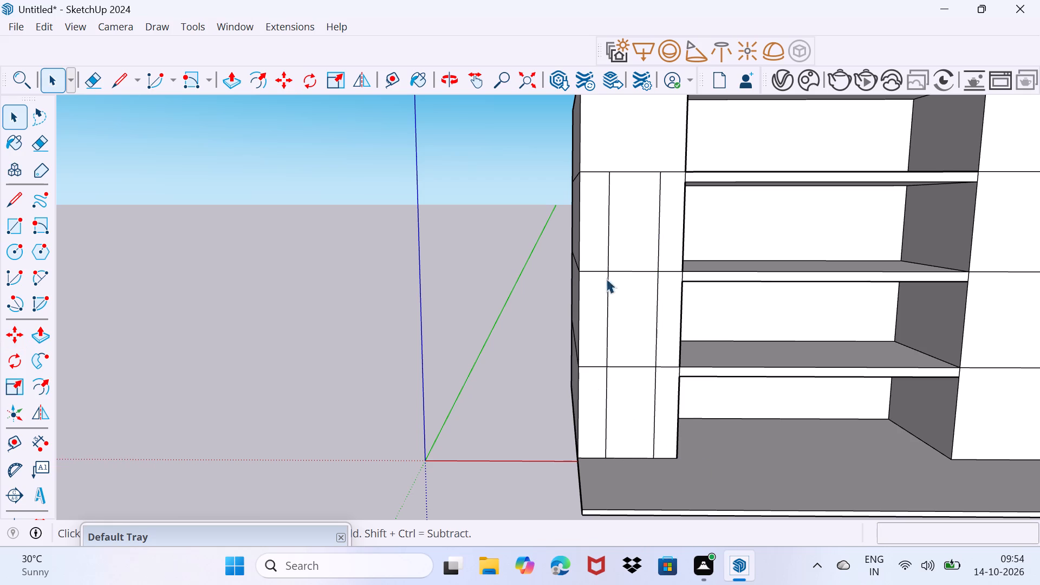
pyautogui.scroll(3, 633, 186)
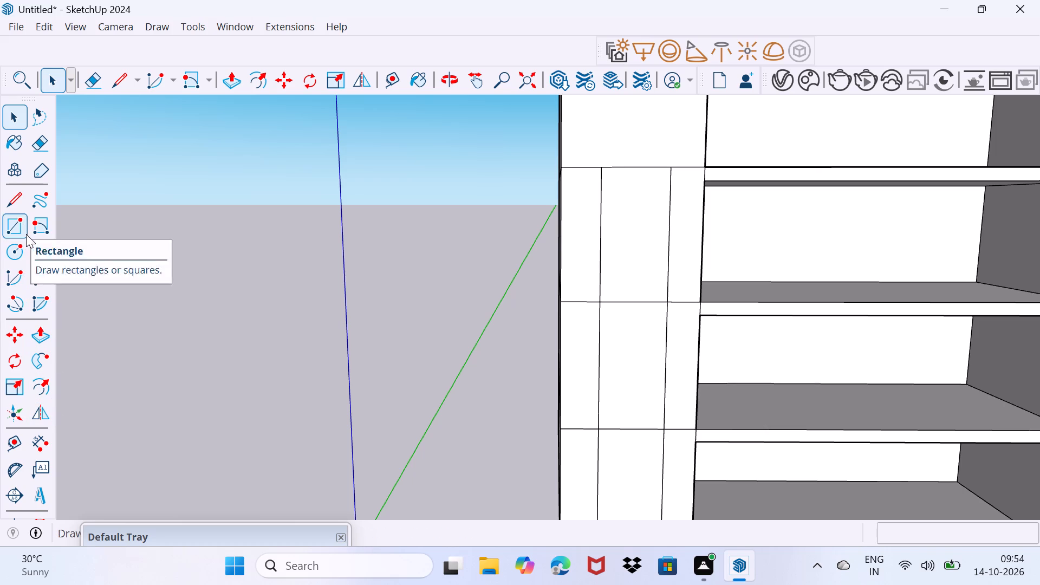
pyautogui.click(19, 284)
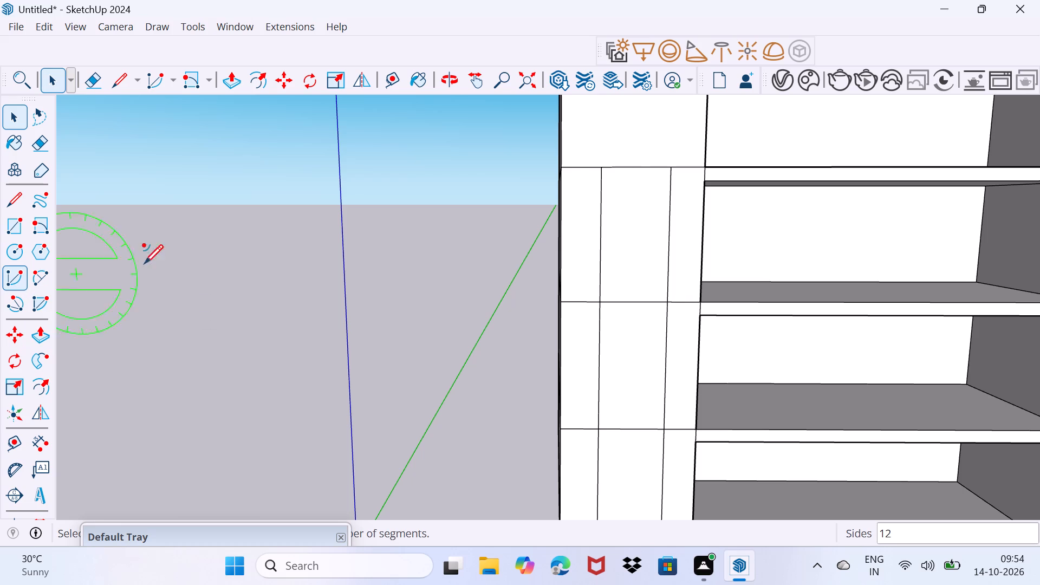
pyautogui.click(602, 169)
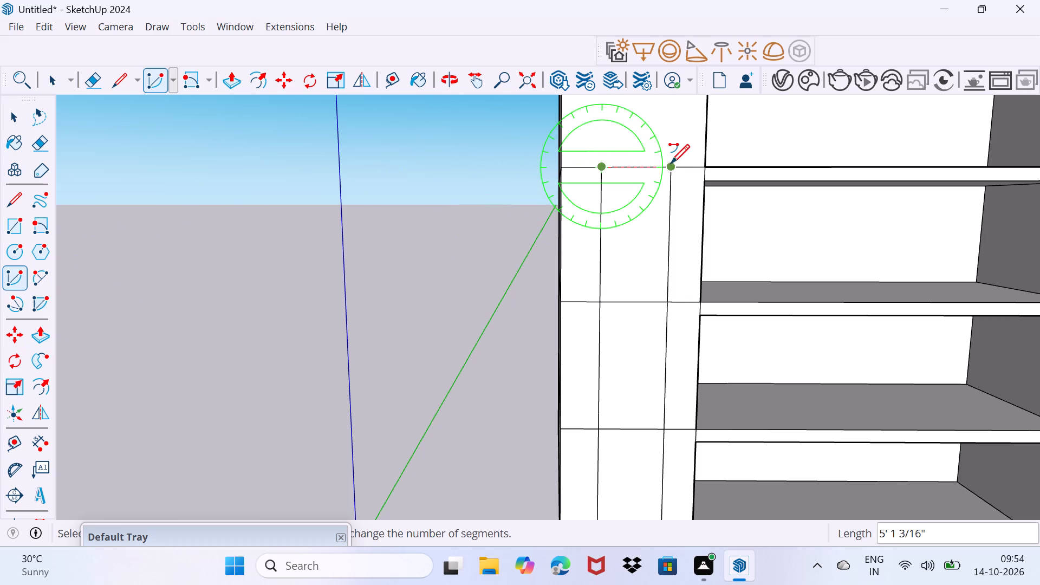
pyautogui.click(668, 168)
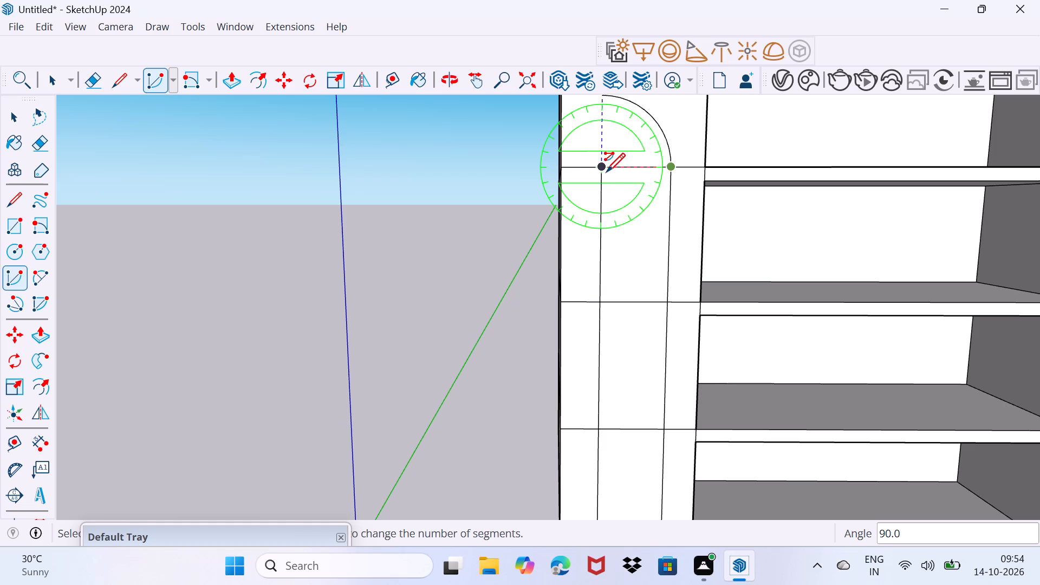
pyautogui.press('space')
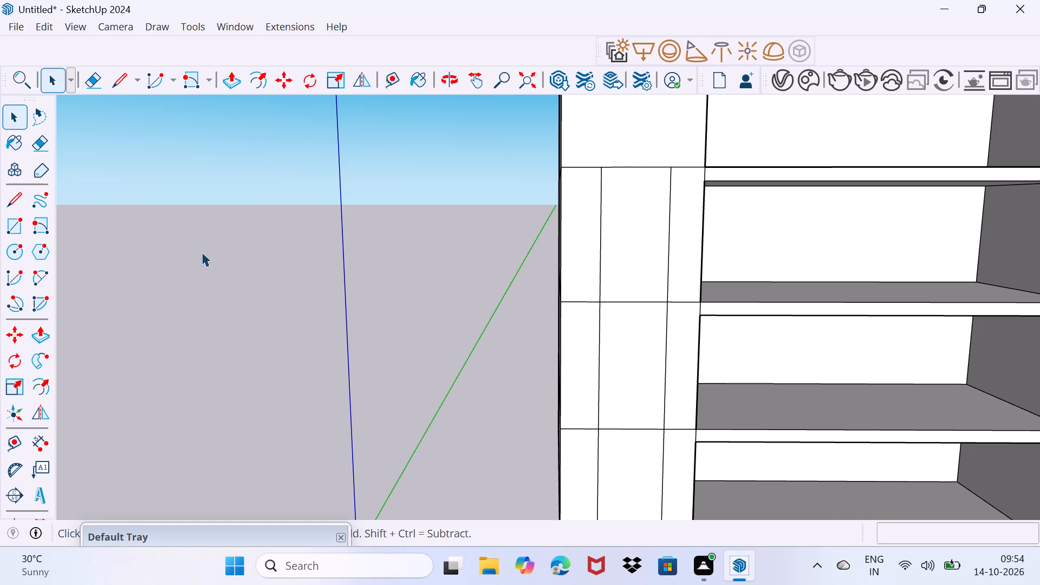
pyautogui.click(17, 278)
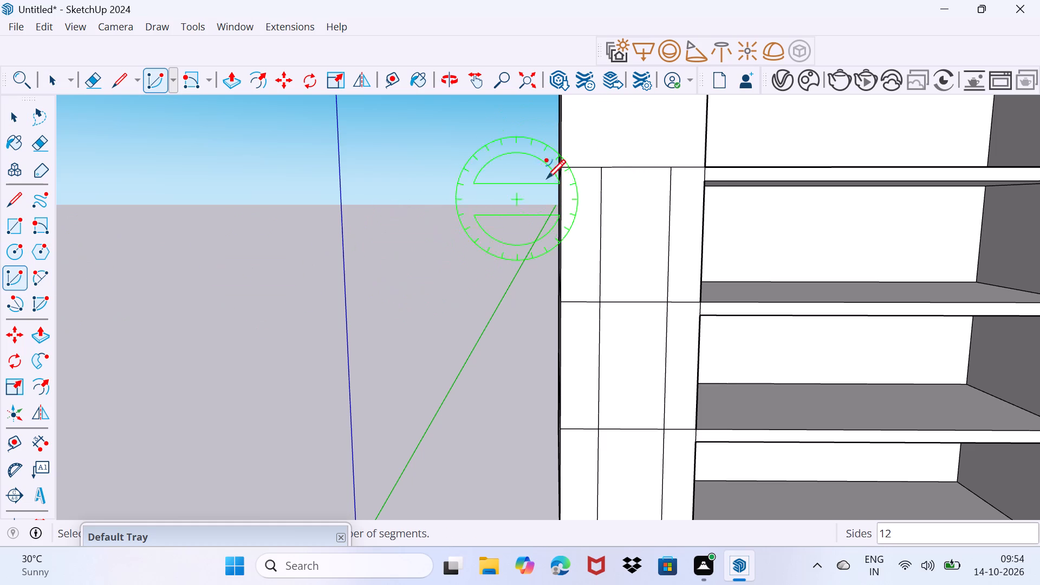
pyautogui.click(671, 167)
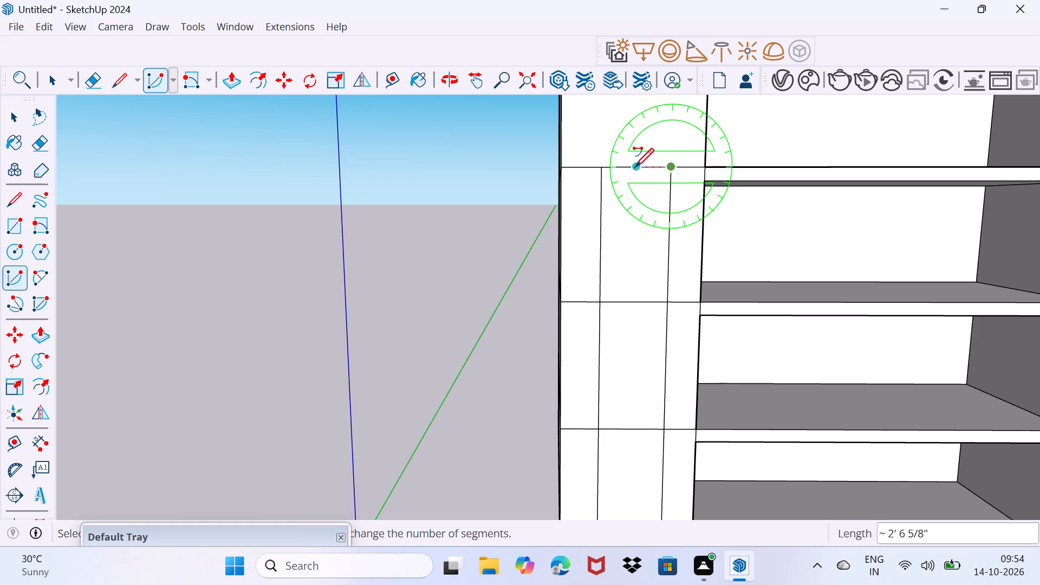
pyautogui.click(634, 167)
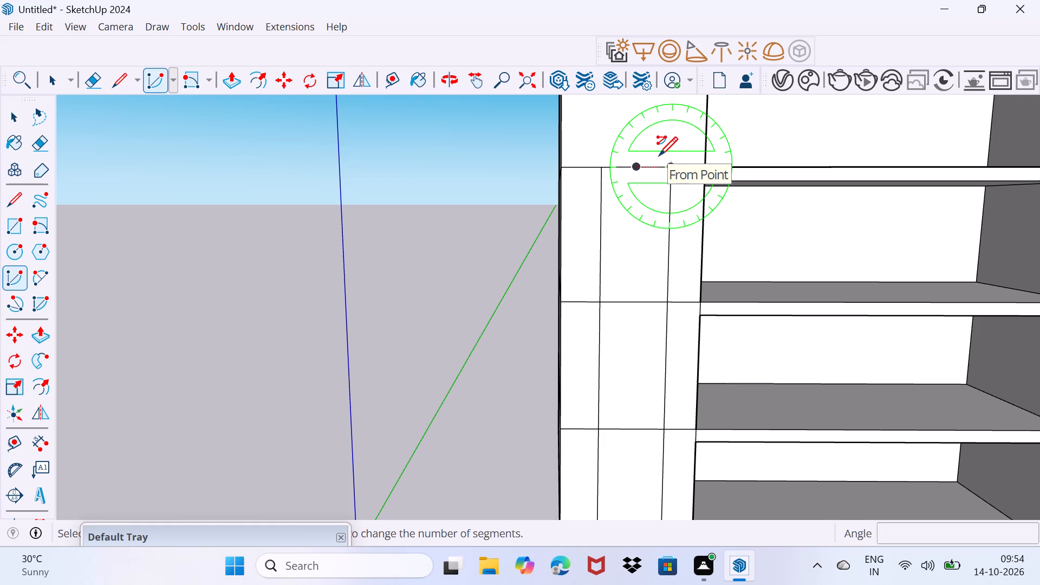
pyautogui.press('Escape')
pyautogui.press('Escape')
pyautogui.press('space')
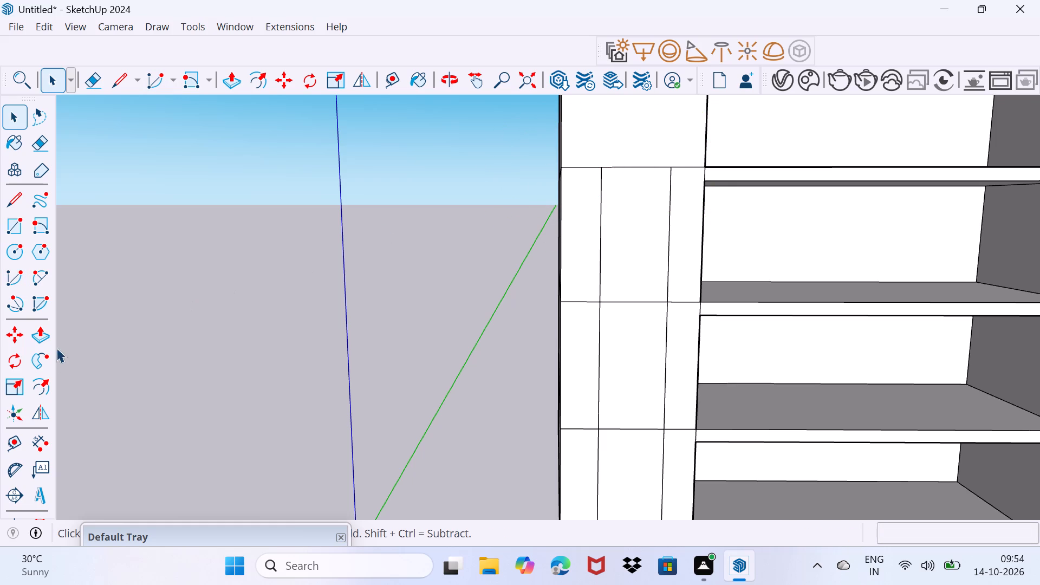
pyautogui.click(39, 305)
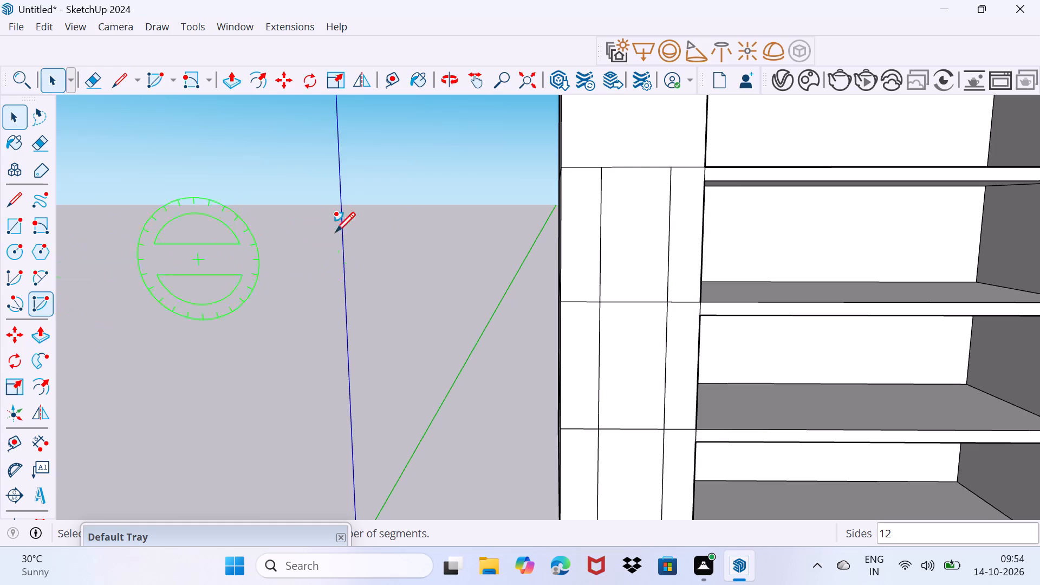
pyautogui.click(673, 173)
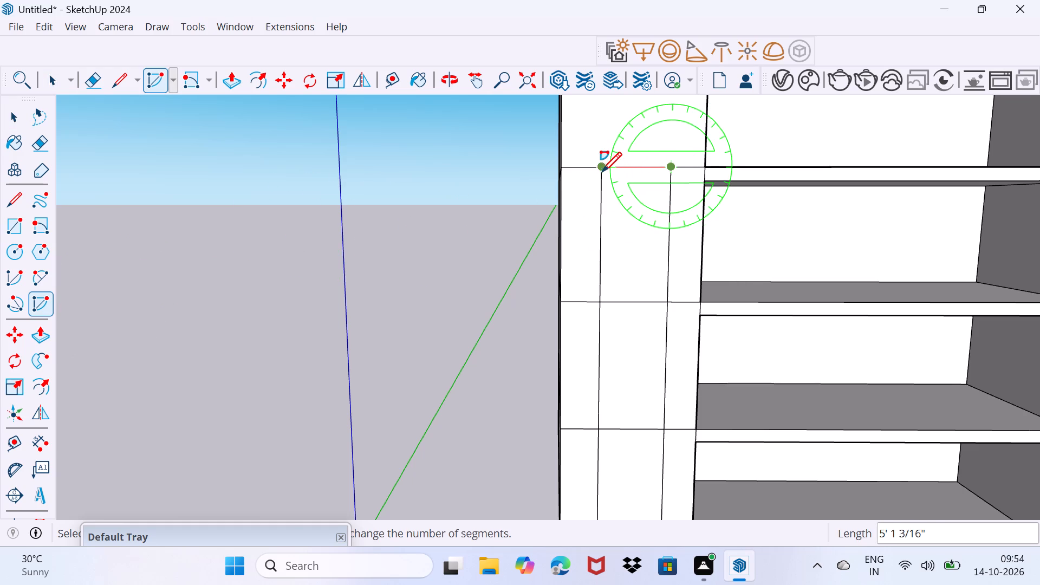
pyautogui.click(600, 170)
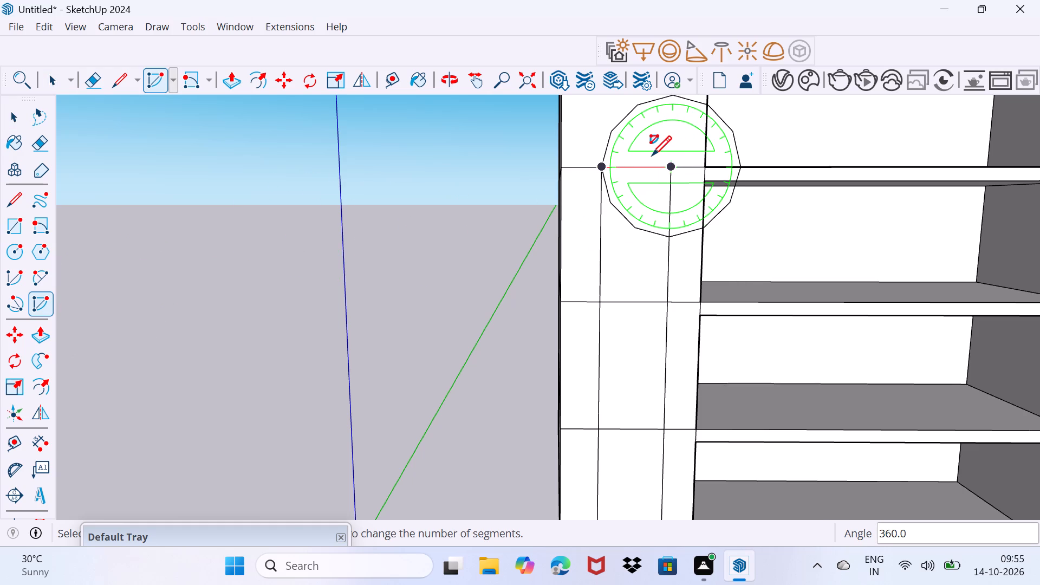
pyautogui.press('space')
# Draw a 3-point arc of about 341° through the top ends of the left wing's two vertical lines.
pyautogui.click(25, 308)
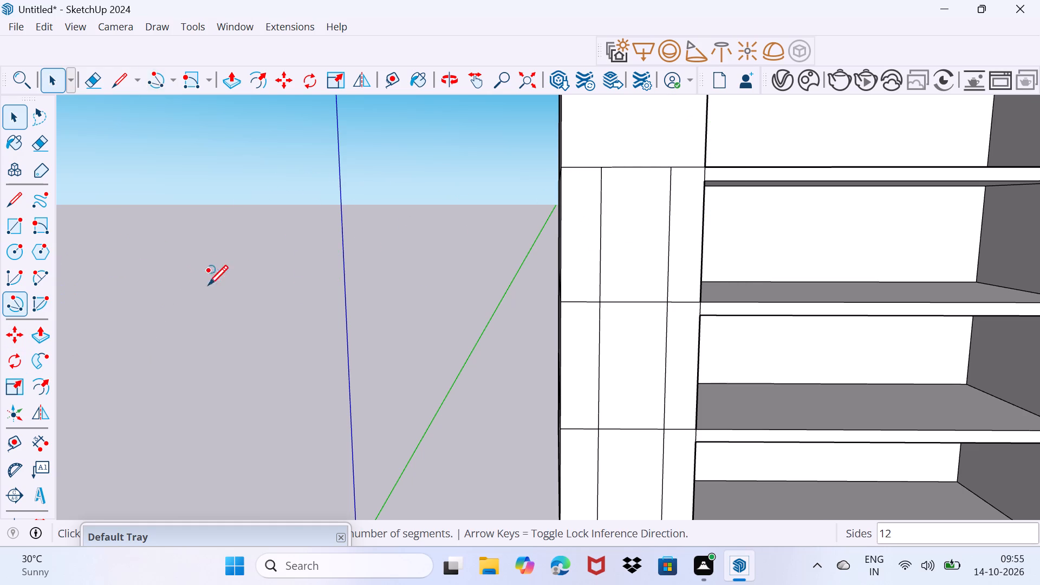
pyautogui.click(672, 169)
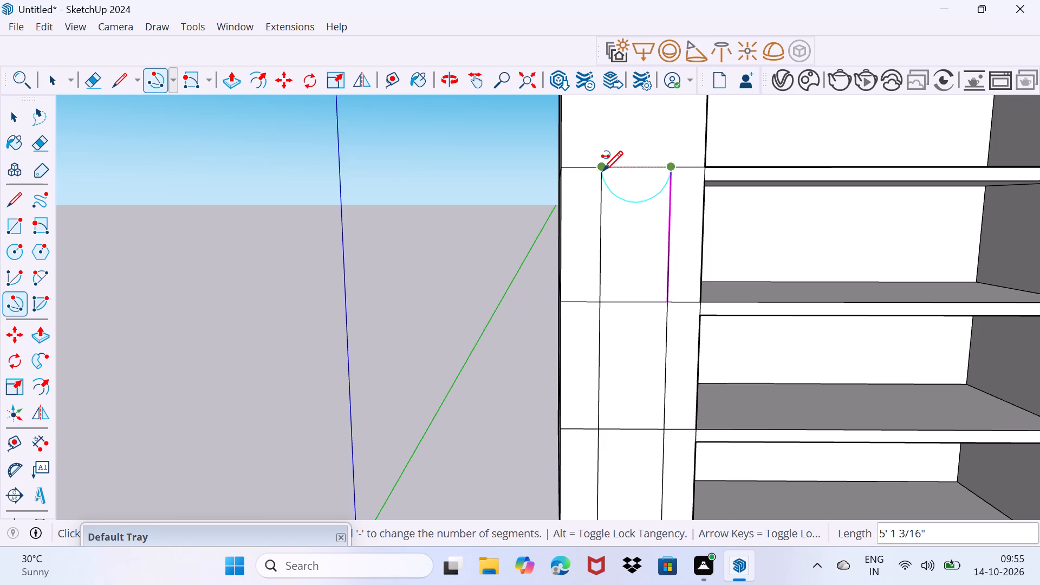
pyautogui.click(604, 170)
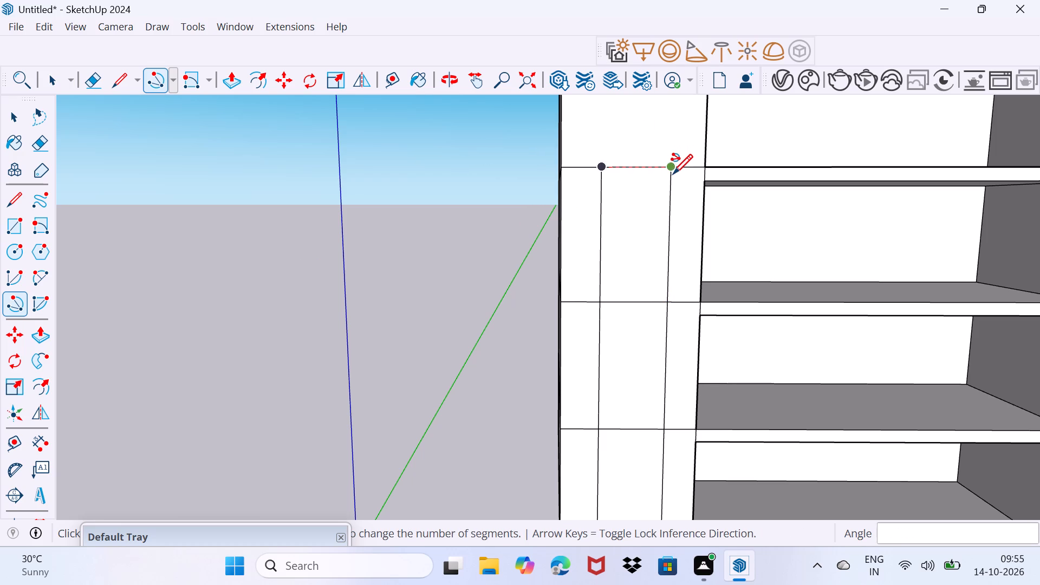
pyautogui.moveTo(672, 174); pyautogui.dragTo(649, 291, button='middle')
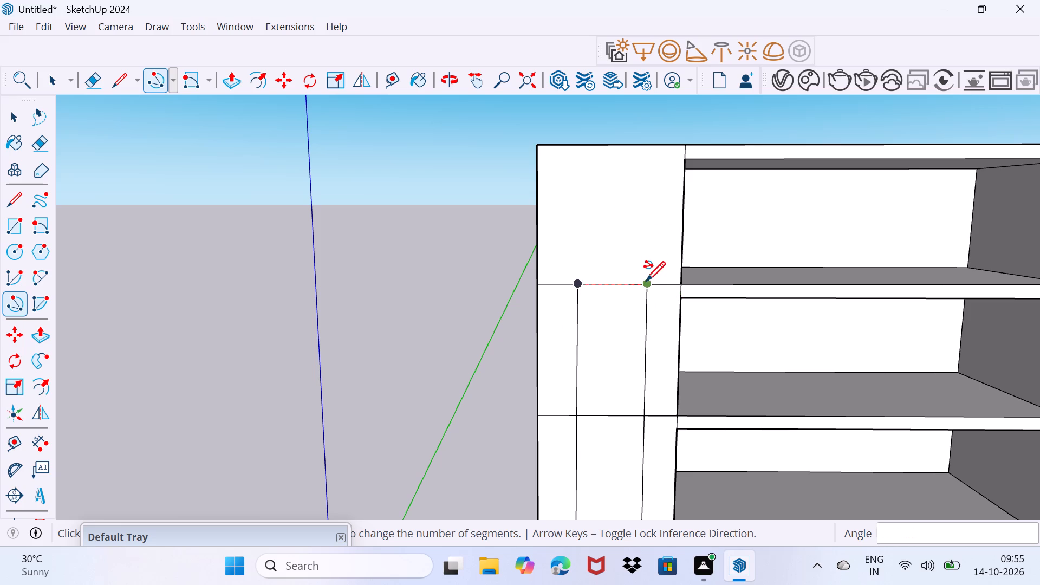
pyautogui.moveTo(648, 282); pyautogui.dragTo(597, 271)
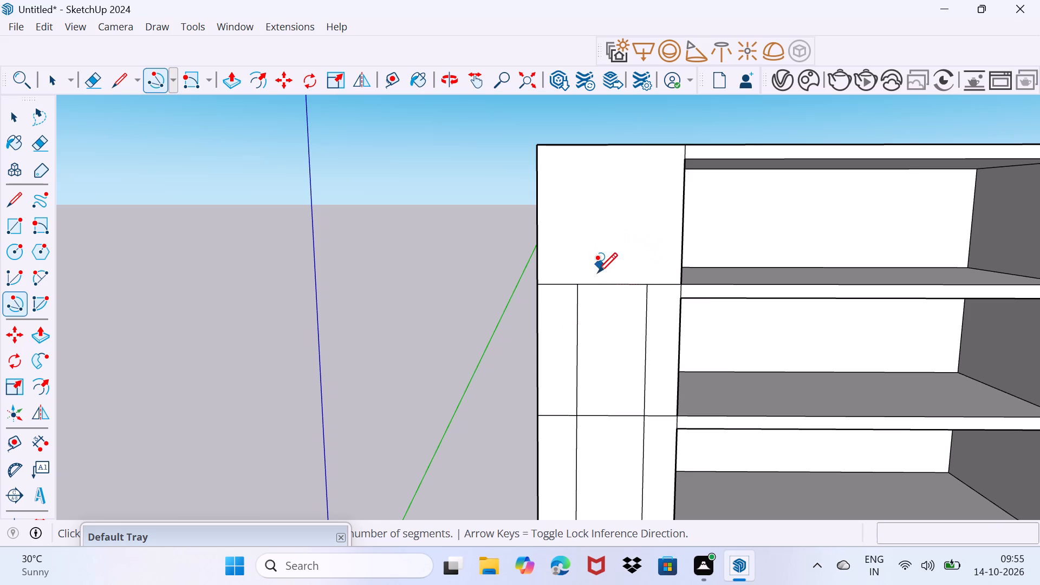
pyautogui.moveTo(597, 271); pyautogui.dragTo(584, 281)
pyautogui.click(573, 278)
pyautogui.click(645, 283)
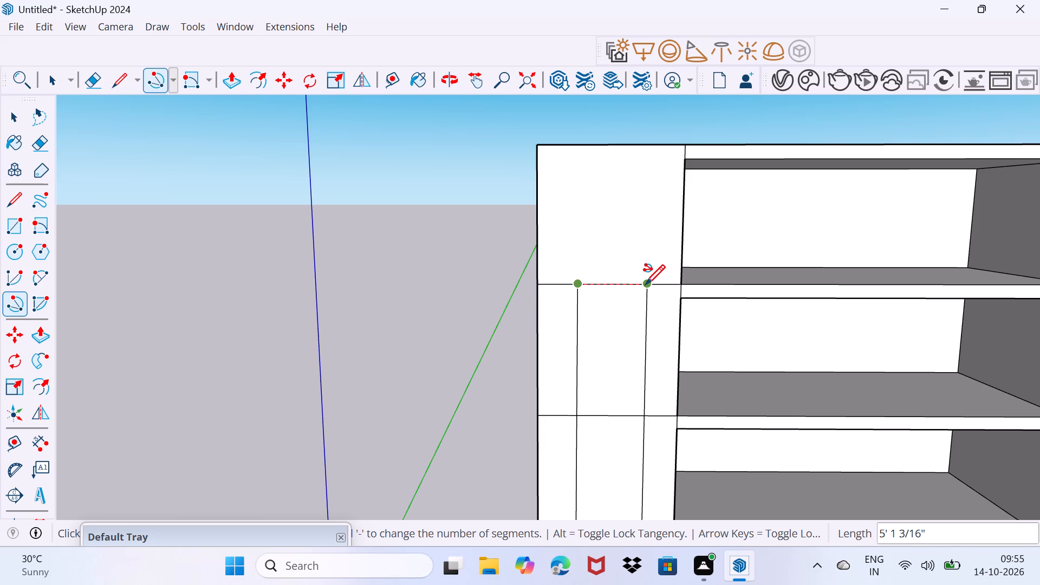
pyautogui.click(581, 273)
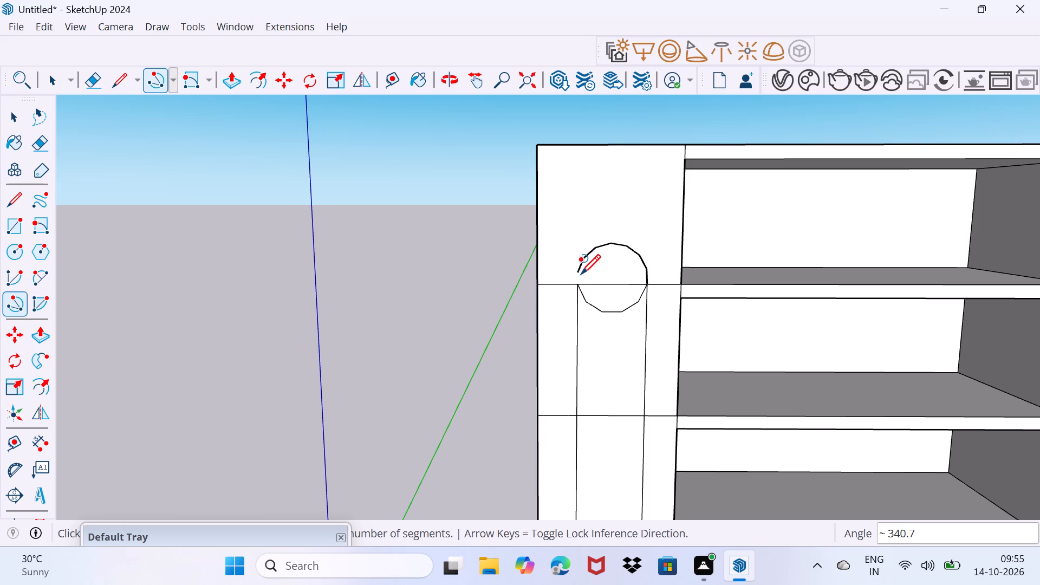
# Undo the 3-point arc drawn through the top ends of the left wing's two vertical lines.
pyautogui.press('space')
pyautogui.scroll(3, 573, 284)
pyautogui.moveTo(562, 287); pyautogui.dragTo(641, 290, button='middle')
pyautogui.scroll(5, 562, 287)
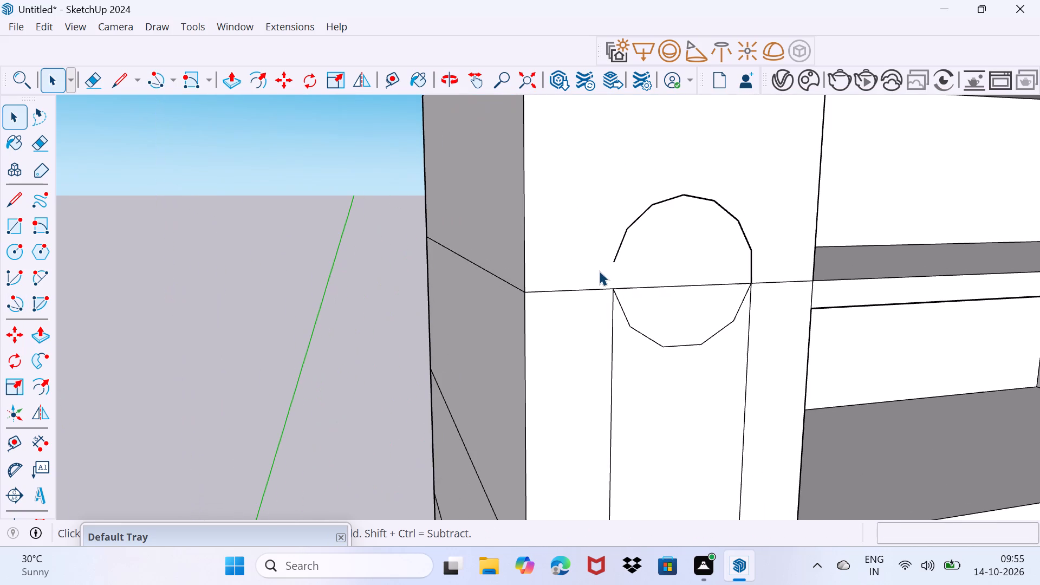
pyautogui.hotkey('ctrl', 'z')
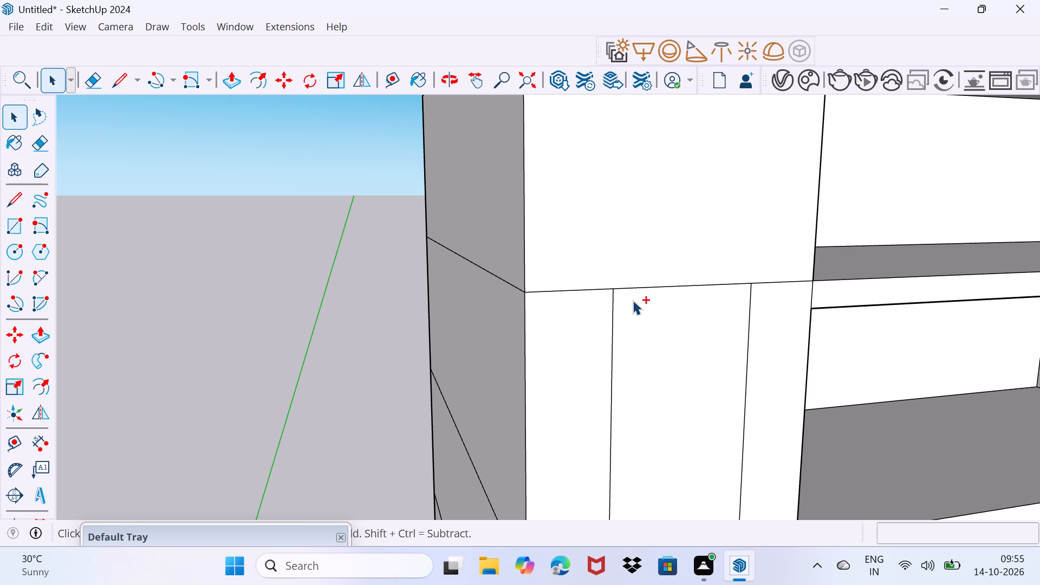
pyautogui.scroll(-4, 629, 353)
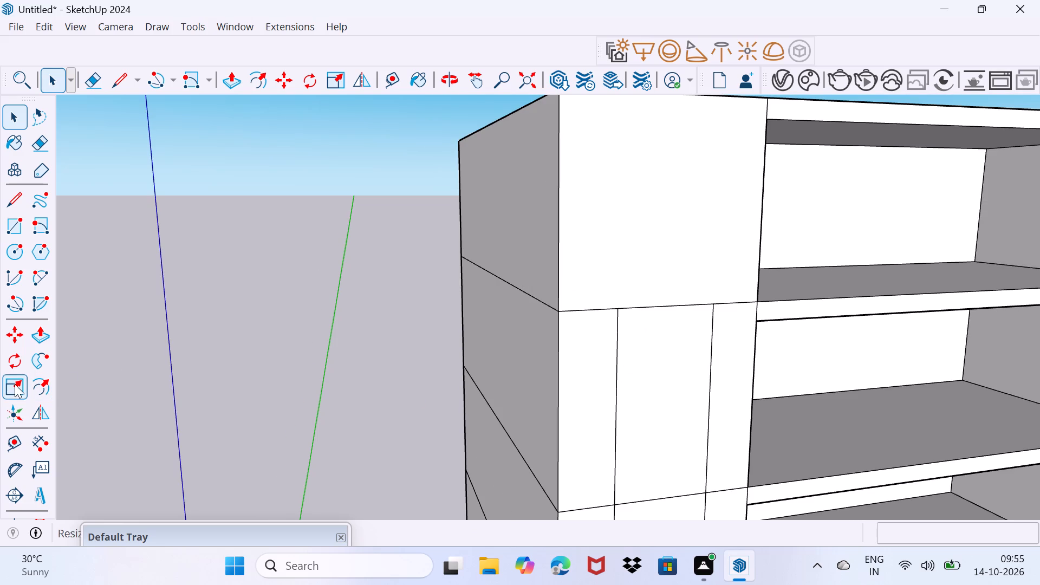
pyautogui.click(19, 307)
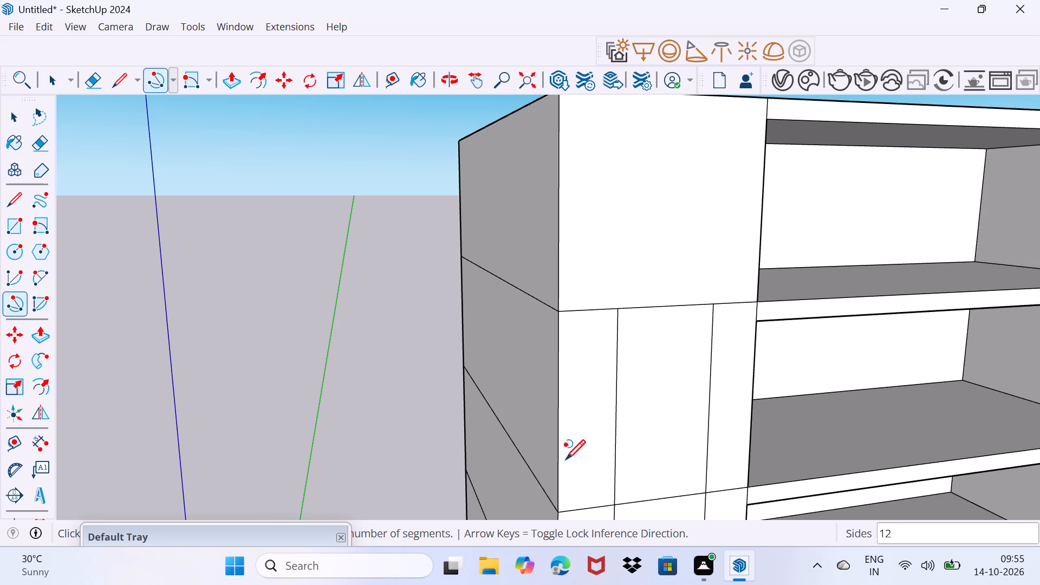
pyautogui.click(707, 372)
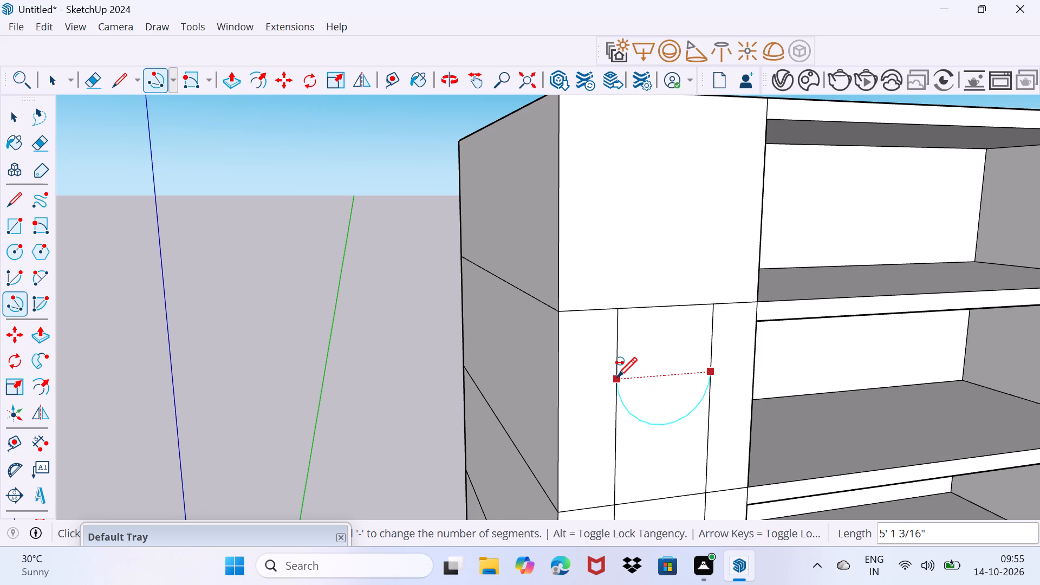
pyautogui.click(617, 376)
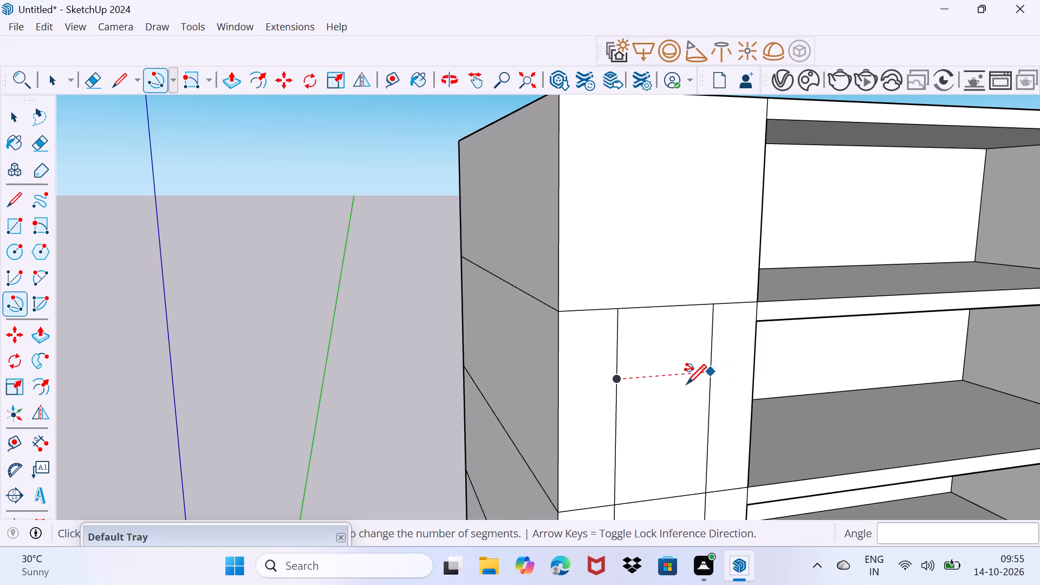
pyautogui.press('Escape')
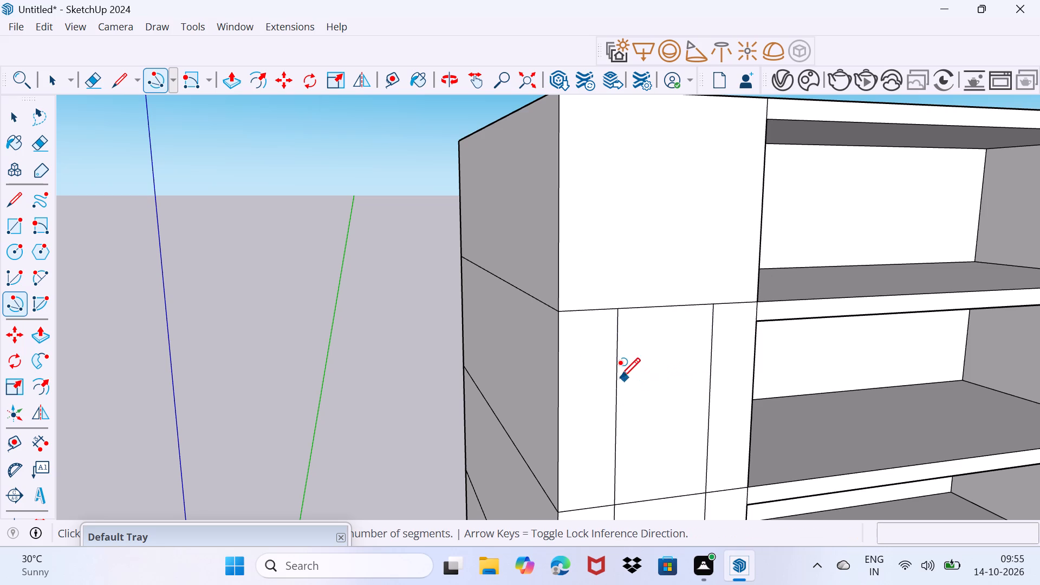
# Draw a 3-point arc of about 345° between the left wing's two vertical lines, just below the third-storey top line.
pyautogui.click(618, 375)
pyautogui.click(708, 364)
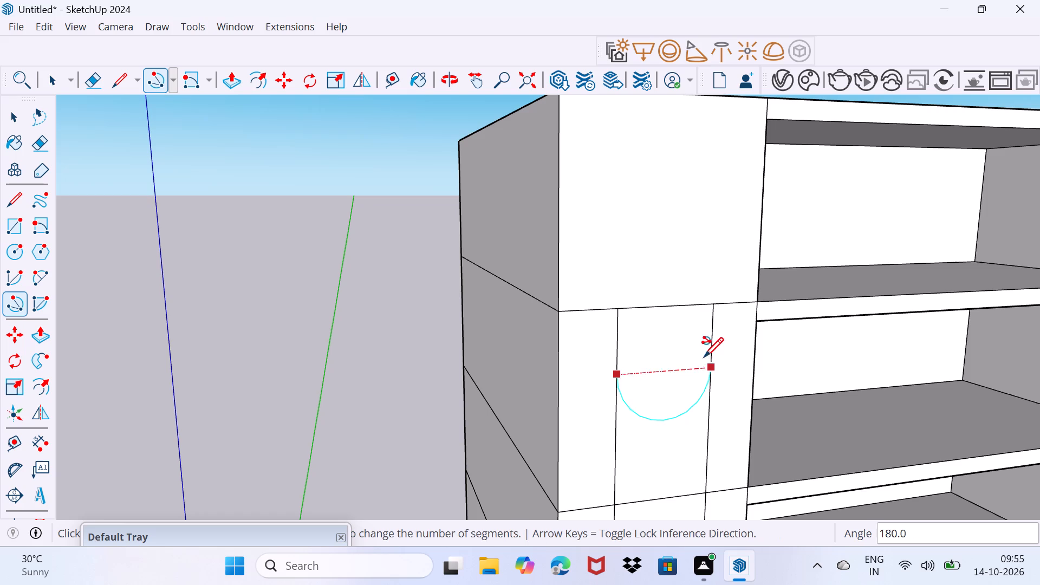
pyautogui.click(620, 361)
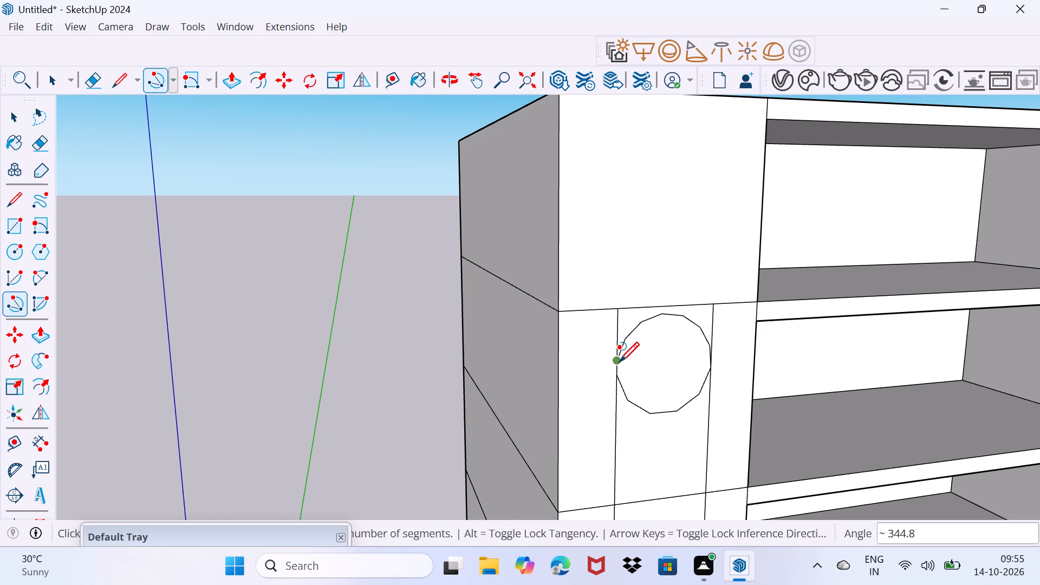
pyautogui.press('space')
# Draw a short line joining the near-circular arc's two ends along the strip's outer vertical line.
pyautogui.scroll(15, 614, 363)
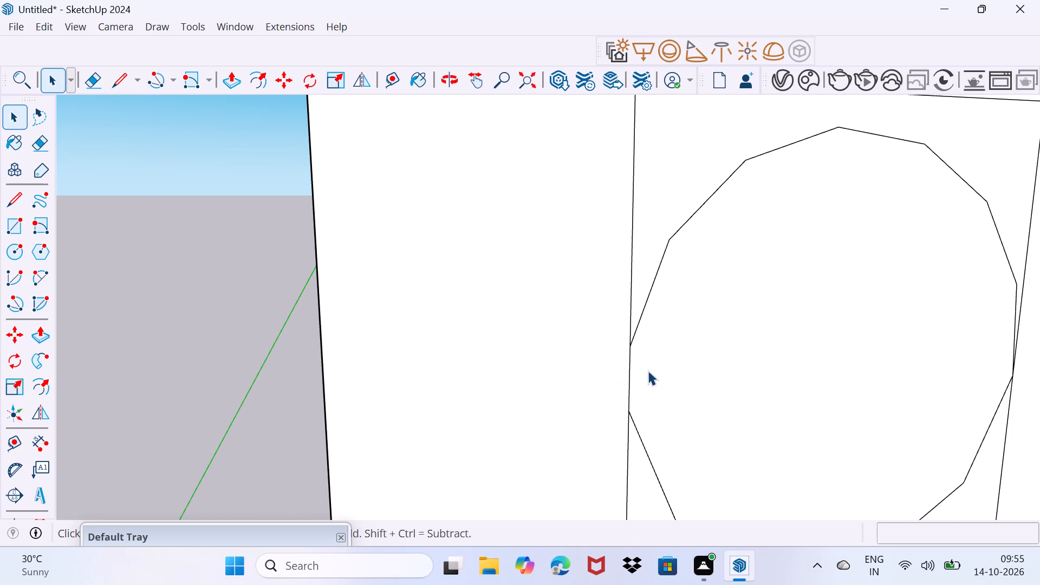
pyautogui.press('l')
pyautogui.click(634, 346)
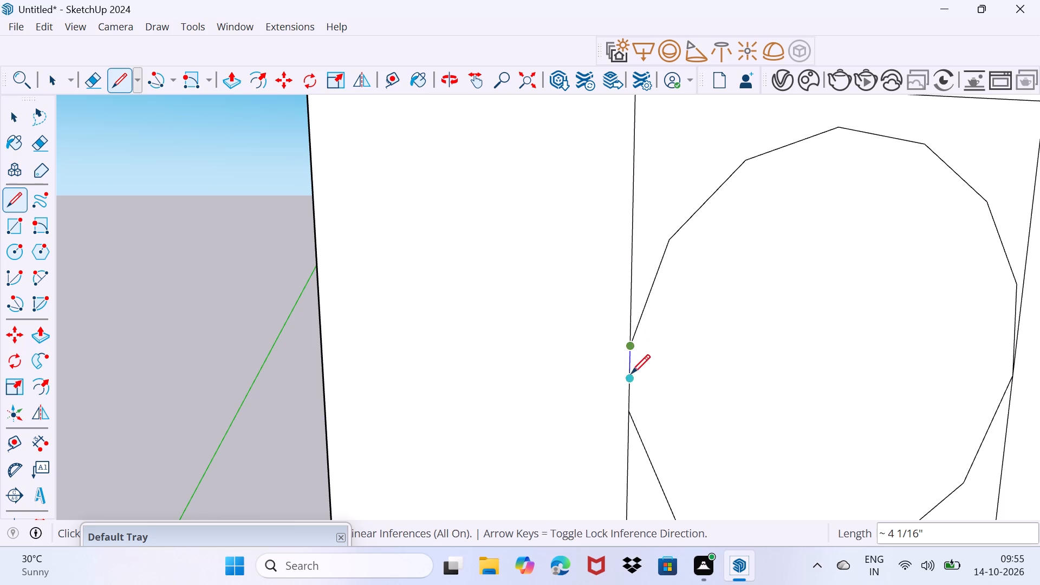
pyautogui.click(631, 410)
pyautogui.press('space')
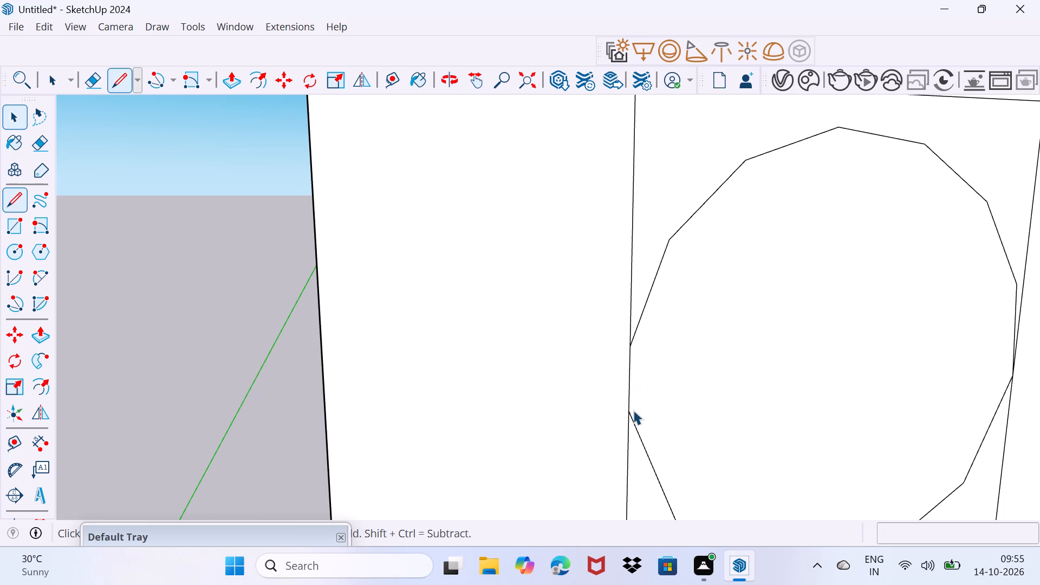
# Set the upper arc's segment count to 60 in its entity properties.
pyautogui.scroll(-5, 633, 410)
pyautogui.click(640, 348)
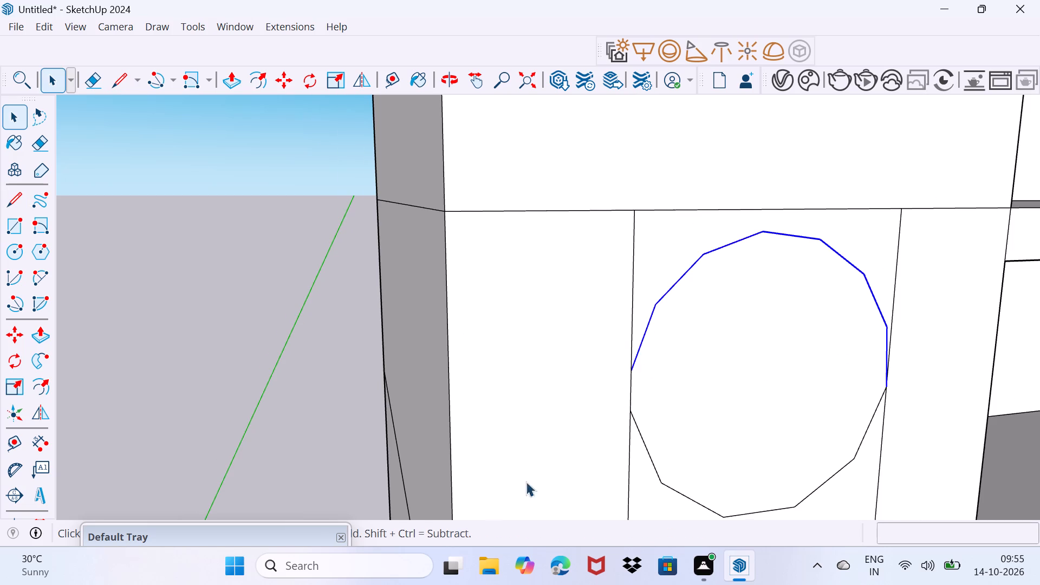
pyautogui.moveTo(319, 537); pyautogui.dragTo(816, 259)
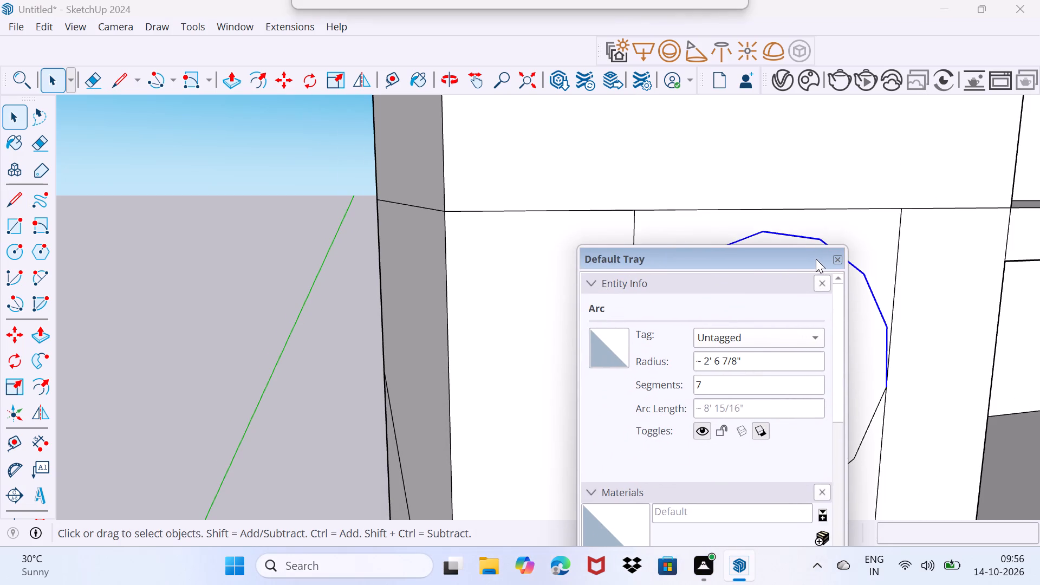
pyautogui.click(726, 389)
pyautogui.press('BackSpace')
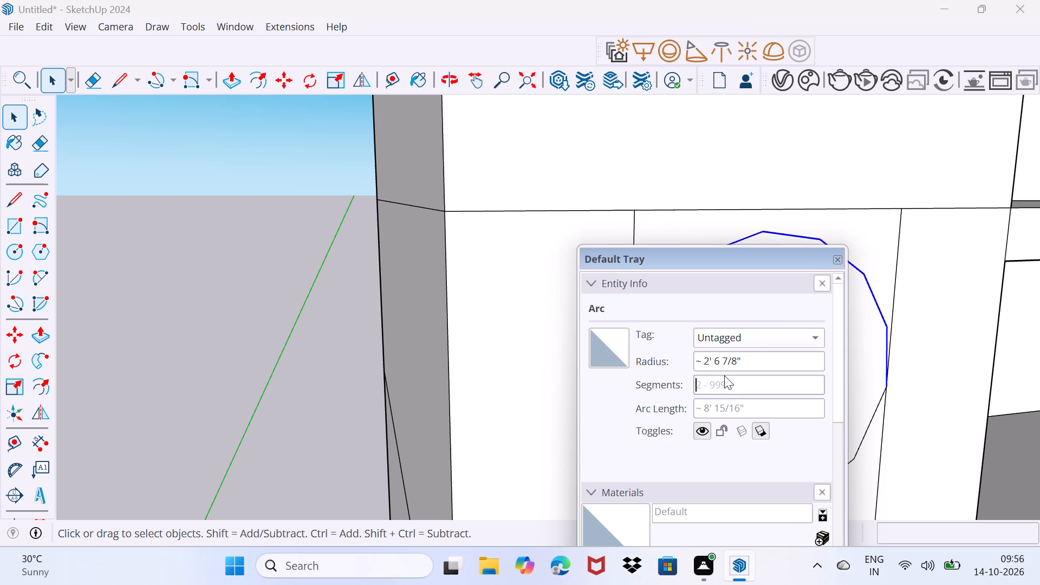
pyautogui.press('6')
pyautogui.press('0')
pyautogui.press('Return')
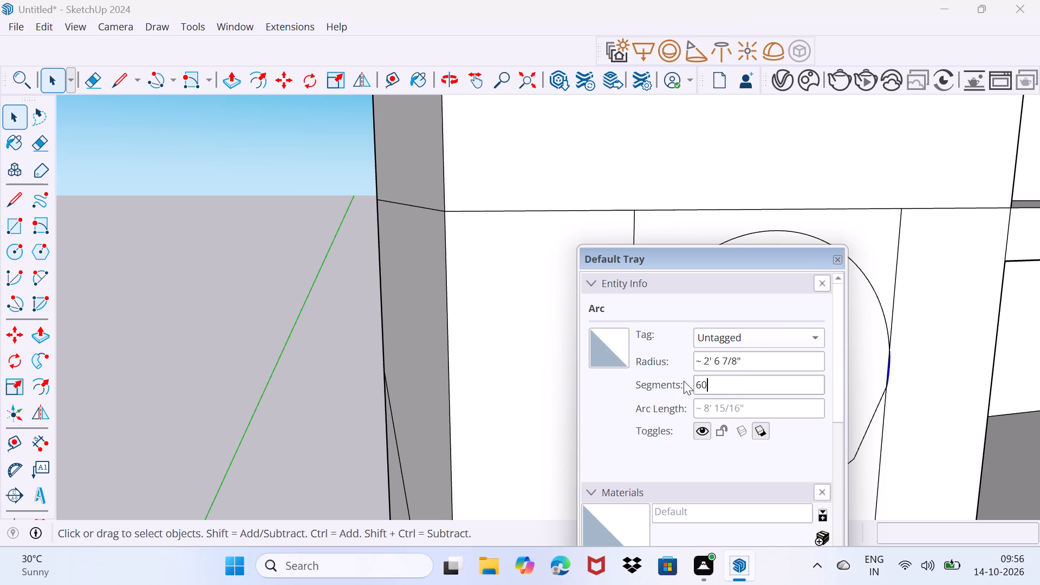
pyautogui.click(836, 258)
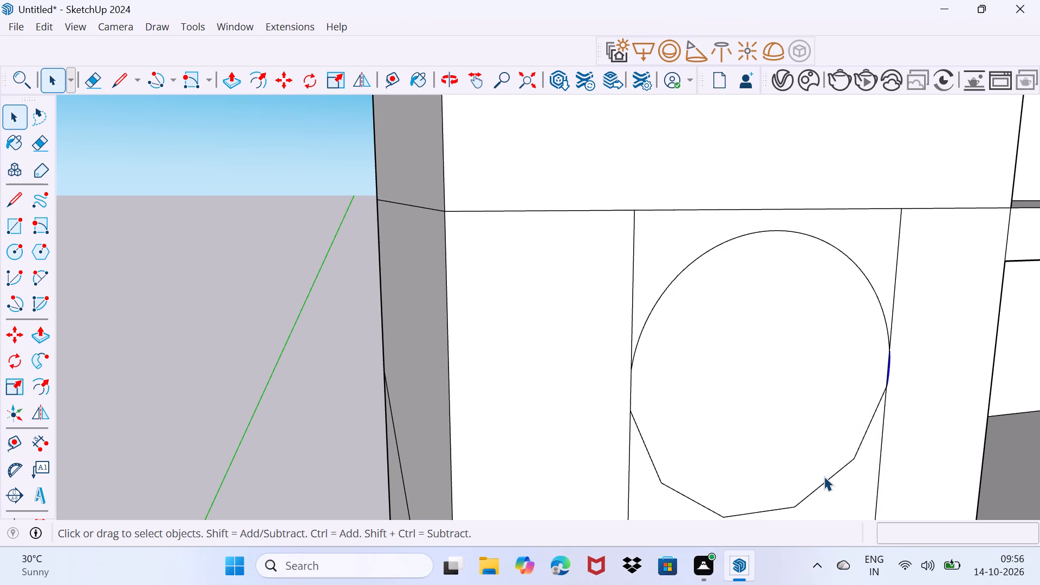
# Erase the lower half of the arc and the two vertical line ends above the arch.
pyautogui.press('e')
pyautogui.moveTo(841, 464); pyautogui.dragTo(833, 489)
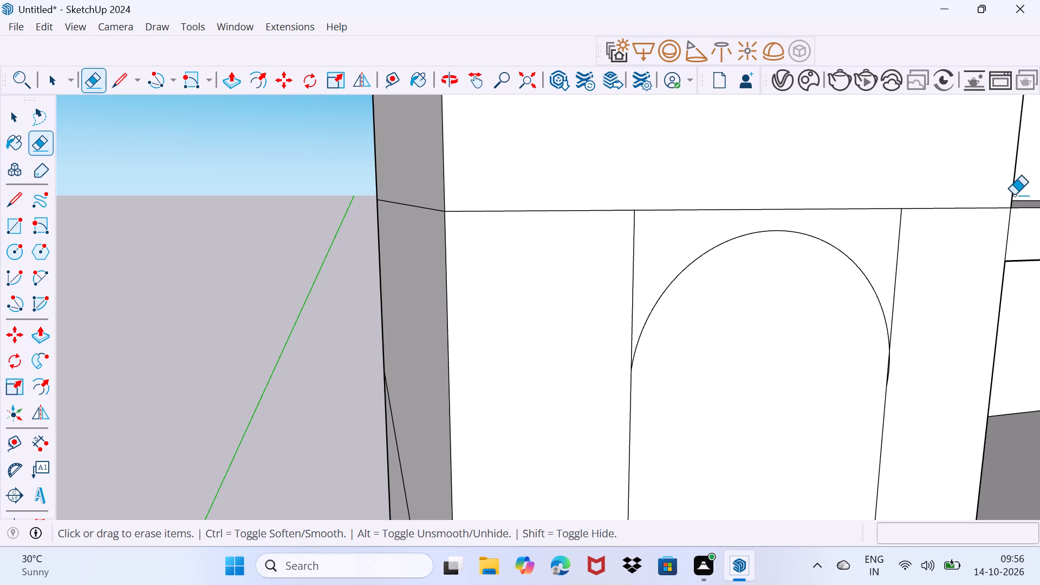
pyautogui.moveTo(898, 242); pyautogui.dragTo(928, 233)
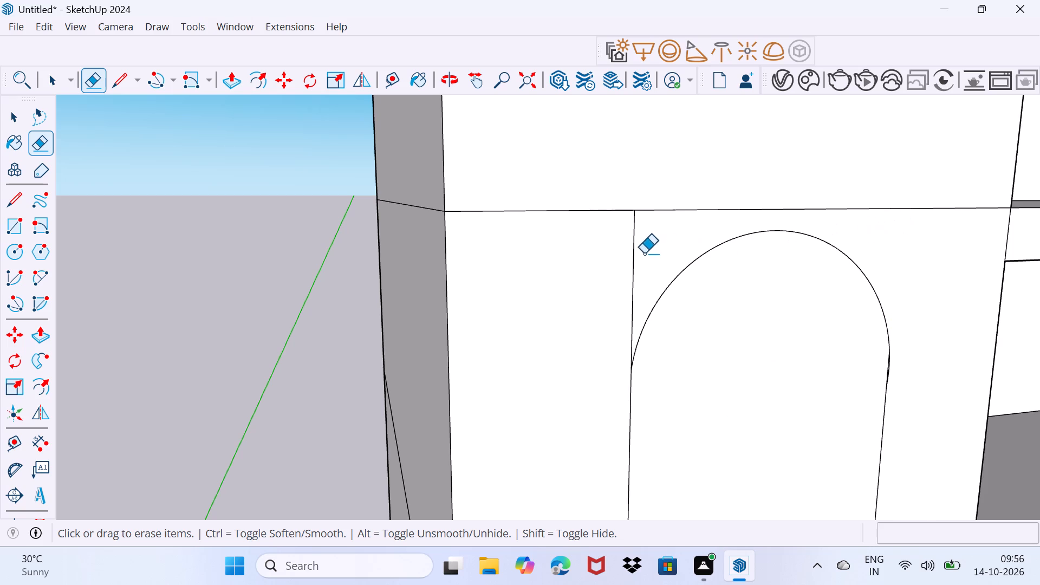
pyautogui.moveTo(640, 253); pyautogui.dragTo(523, 264)
# Erase the two horizontal storey lines crossing the inside of the arch-topped strip.
pyautogui.scroll(-8, 606, 310)
pyautogui.moveTo(736, 374); pyautogui.dragTo(734, 375, button='middle')
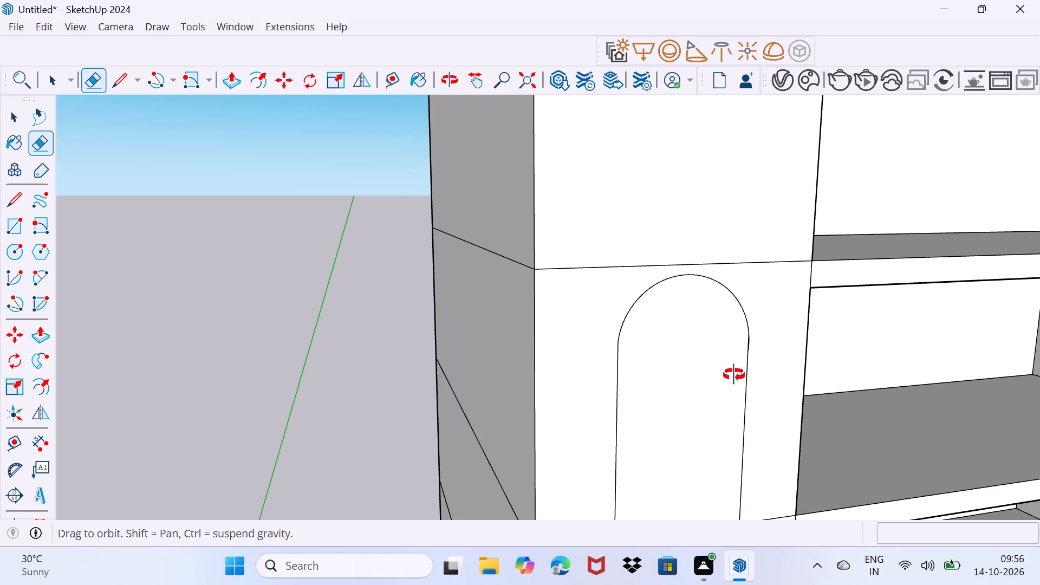
pyautogui.moveTo(734, 375); pyautogui.dragTo(665, 394, button='middle')
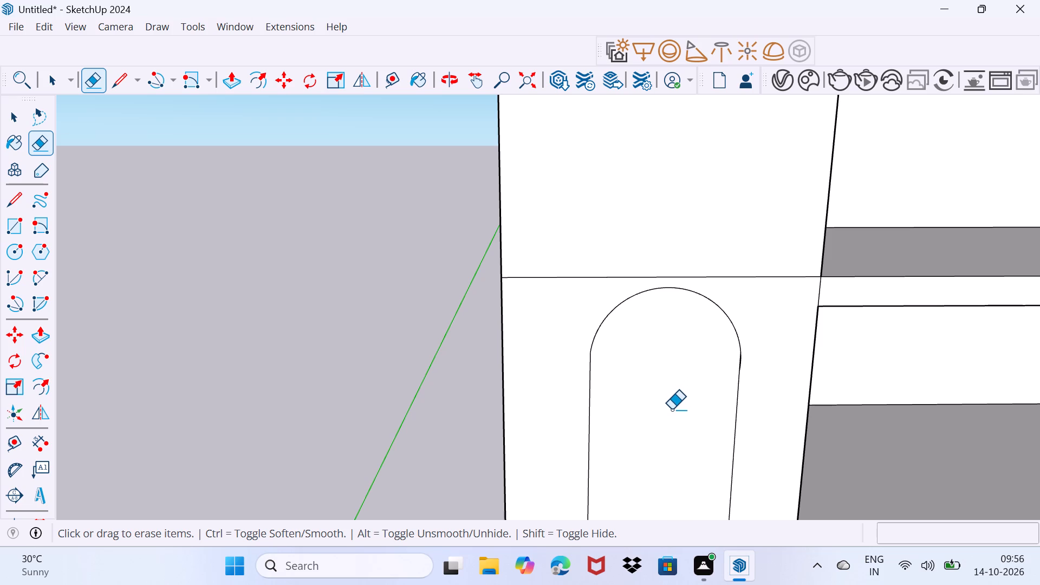
pyautogui.scroll(-2, 664, 417)
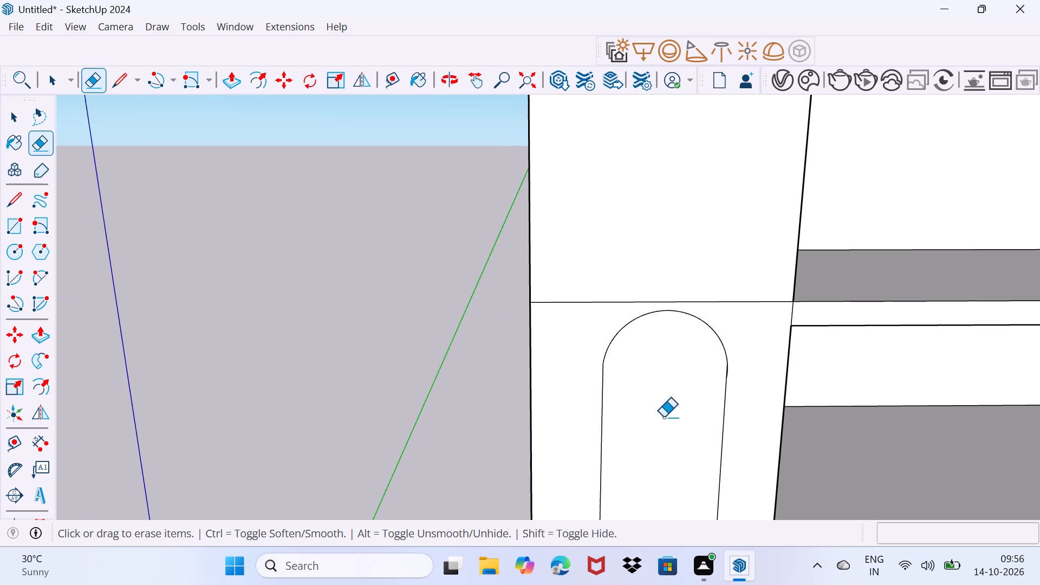
pyautogui.moveTo(662, 439); pyautogui.dragTo(669, 286, button='middle')
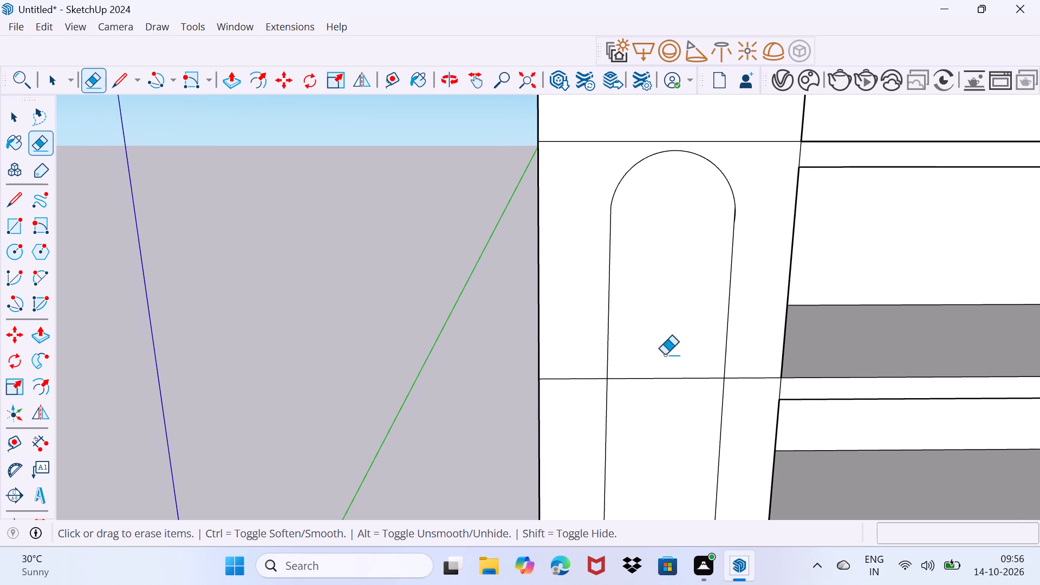
pyautogui.moveTo(645, 377); pyautogui.dragTo(642, 394)
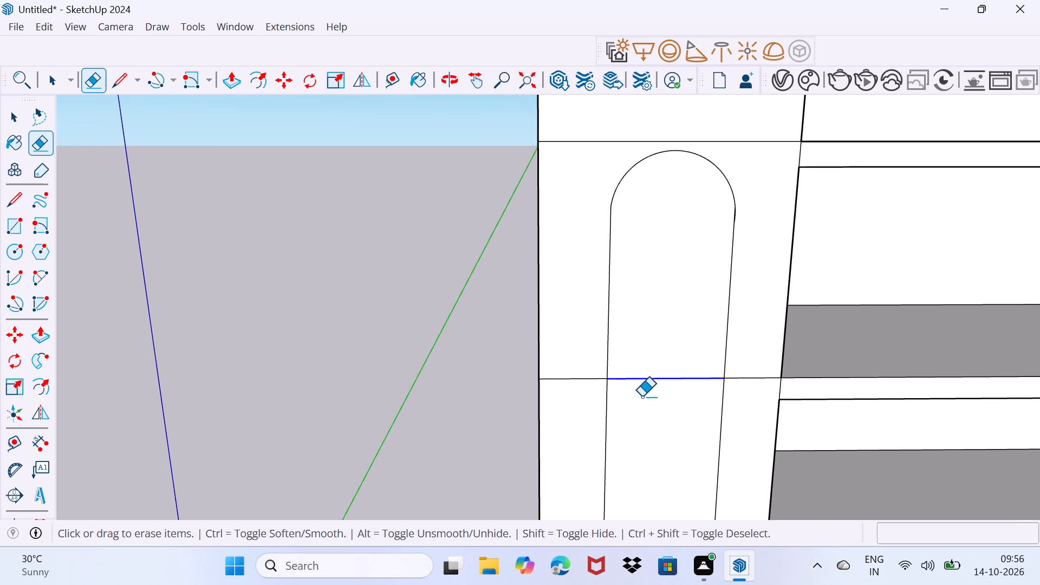
pyautogui.press('space')
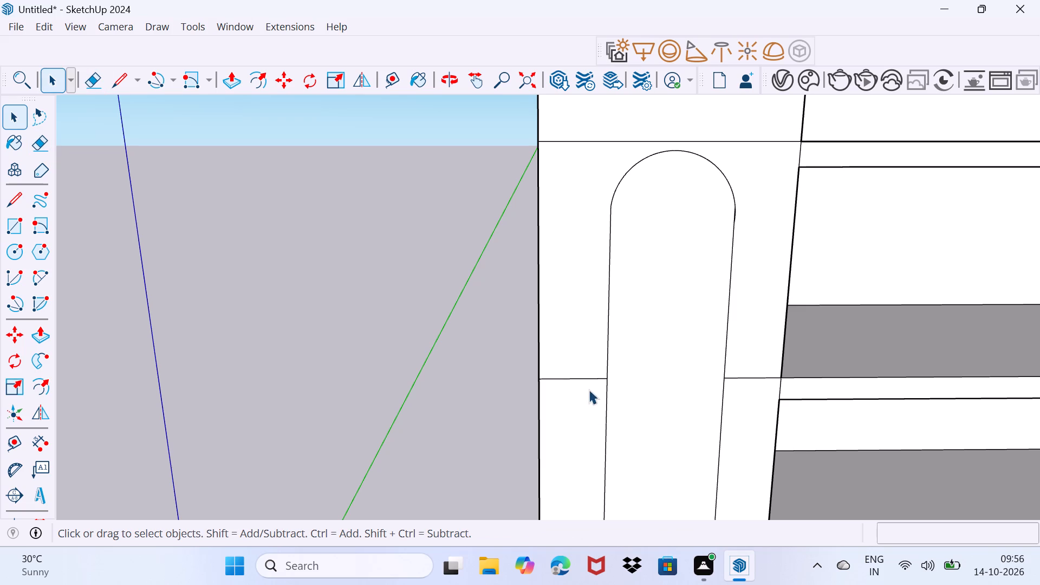
pyautogui.click(606, 392)
pyautogui.keyDown('ctrl'); pyautogui.click(608, 348); pyautogui.keyUp('ctrl')
pyautogui.keyDown('ctrl'); pyautogui.keyDown('shift'); pyautogui.moveTo(623, 388); pyautogui.dragTo(653, 183, button='middle'); pyautogui.keyUp('shift'); pyautogui.keyUp('ctrl')
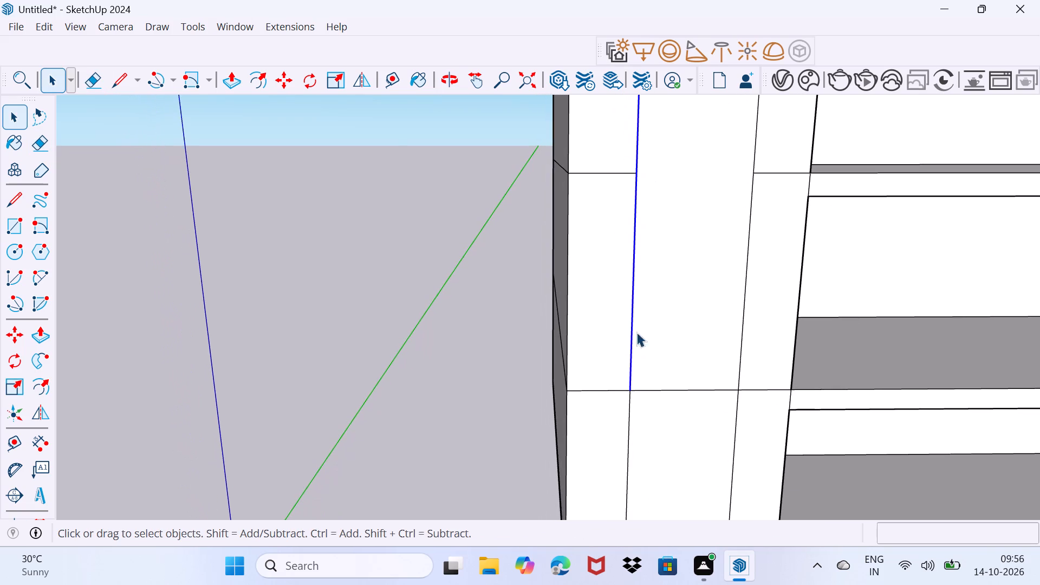
pyautogui.scroll(-8, 655, 407)
pyautogui.keyDown('ctrl'); pyautogui.keyDown('shift'); pyautogui.moveTo(652, 464); pyautogui.dragTo(629, 387, button='middle'); pyautogui.keyUp('shift'); pyautogui.keyUp('ctrl')
pyautogui.scroll(2, 618, 419)
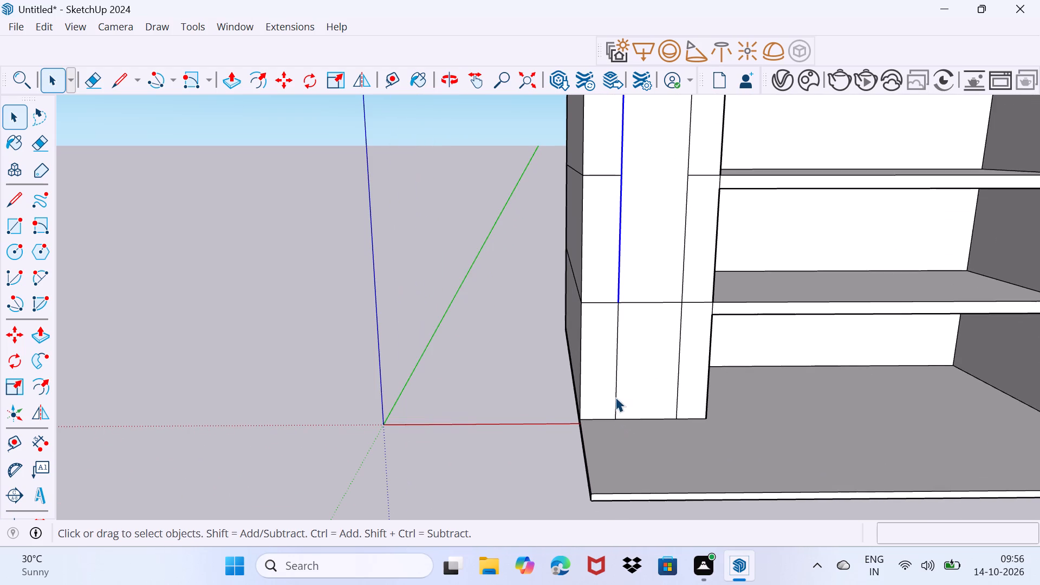
pyautogui.click(614, 397)
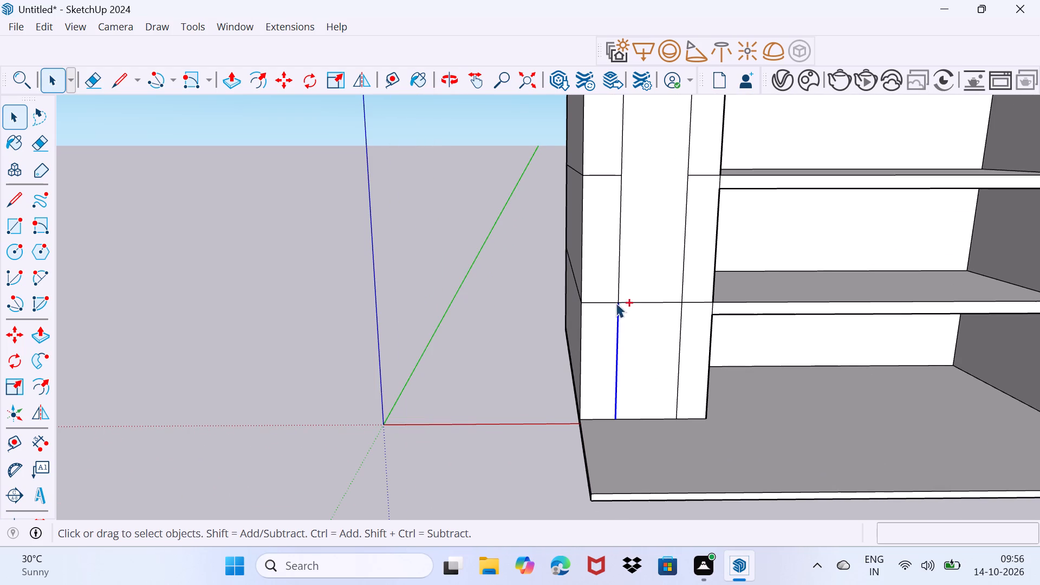
pyautogui.press('space')
pyautogui.write('e')
pyautogui.moveTo(641, 302); pyautogui.dragTo(644, 314)
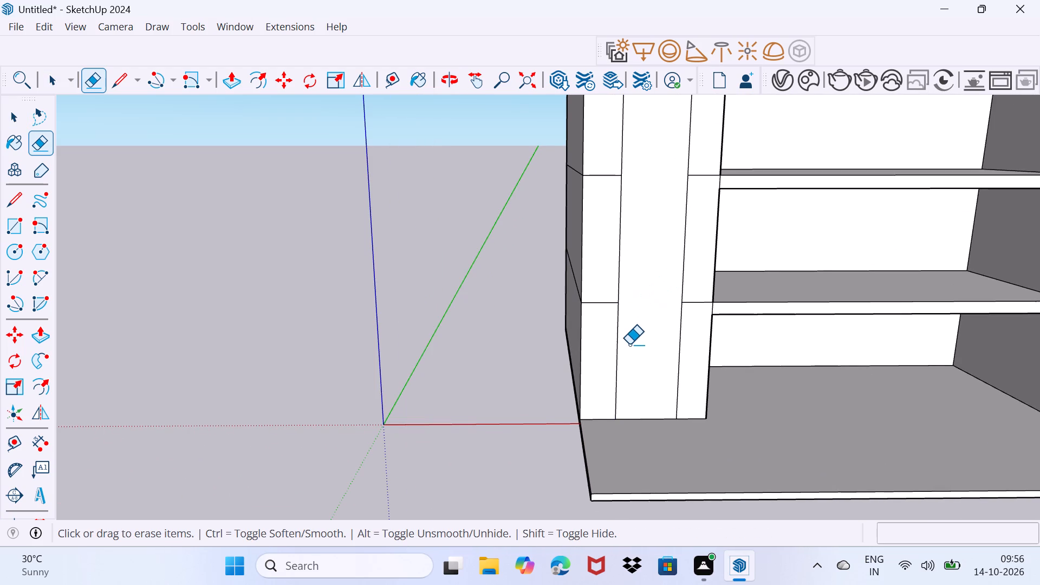
# Erase the remaining lower two storey line pieces on both sides of the strip on the left wing's front face.
pyautogui.press('space')
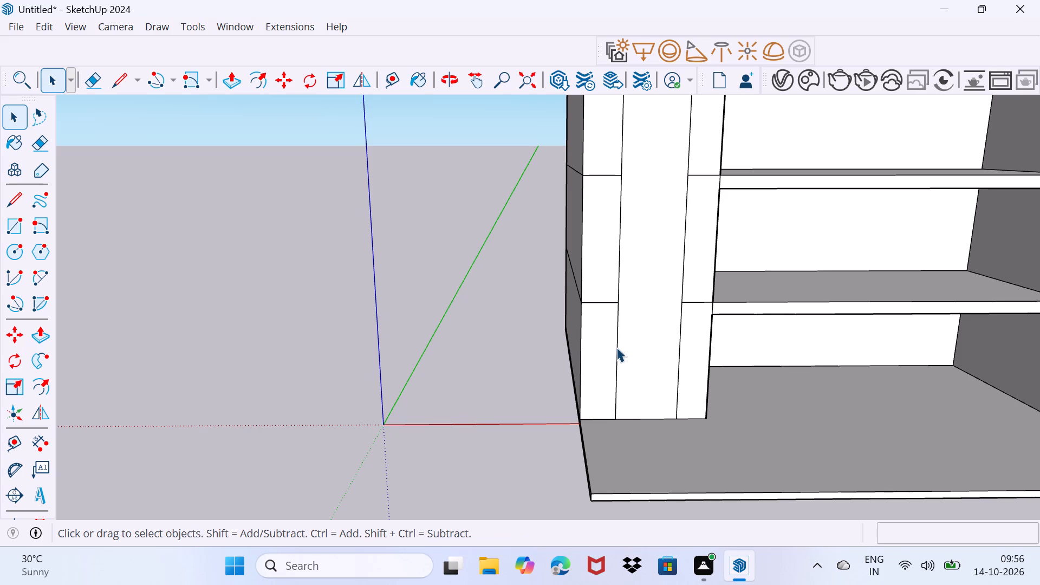
pyautogui.press('space')
pyautogui.write('e')
pyautogui.moveTo(598, 297); pyautogui.dragTo(602, 322)
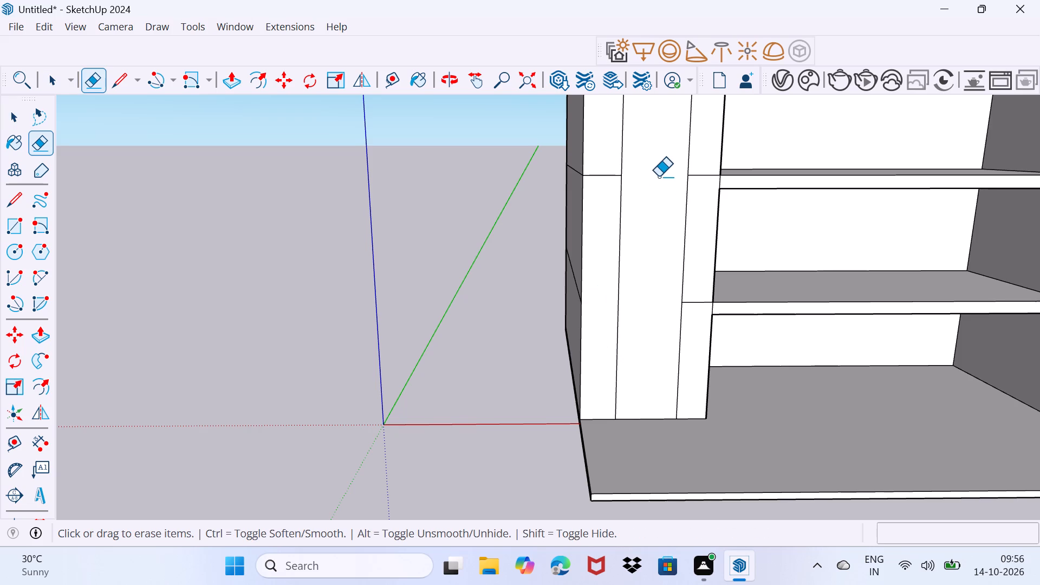
pyautogui.click(608, 173)
pyautogui.moveTo(708, 171); pyautogui.dragTo(711, 205)
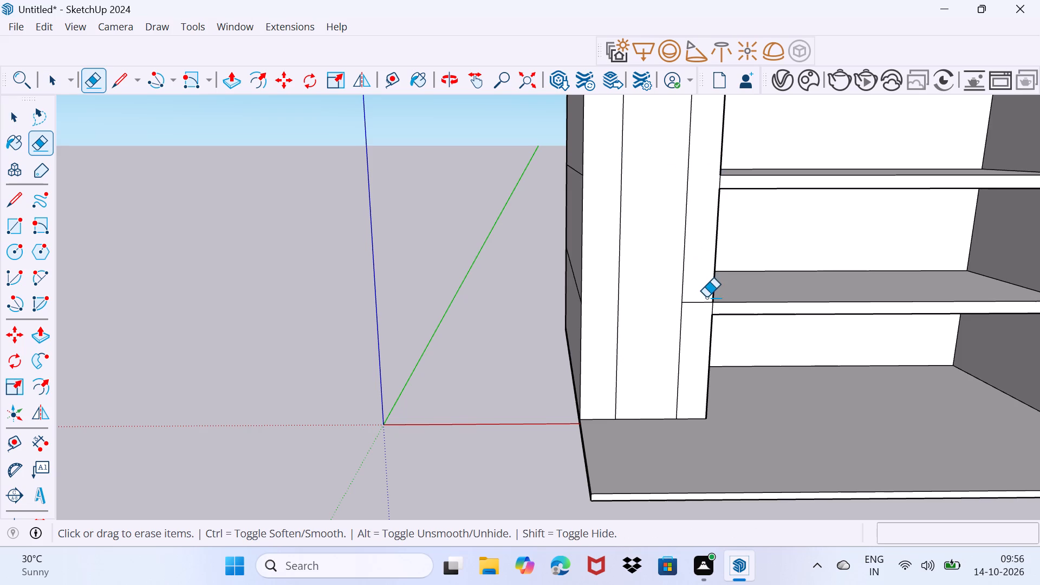
pyautogui.moveTo(706, 297); pyautogui.dragTo(701, 328)
pyautogui.press('space')
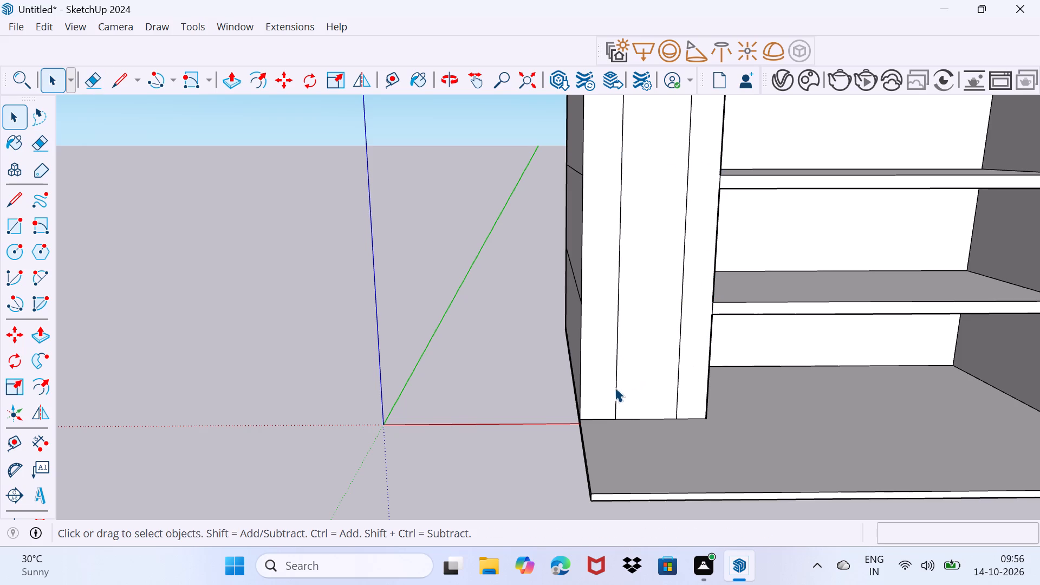
# Copy the arch-topped strip's left vertical edge 8" inward along the base of the left wing's front face.
pyautogui.click(615, 387)
pyautogui.scroll(1, 607, 432)
pyautogui.press('m')
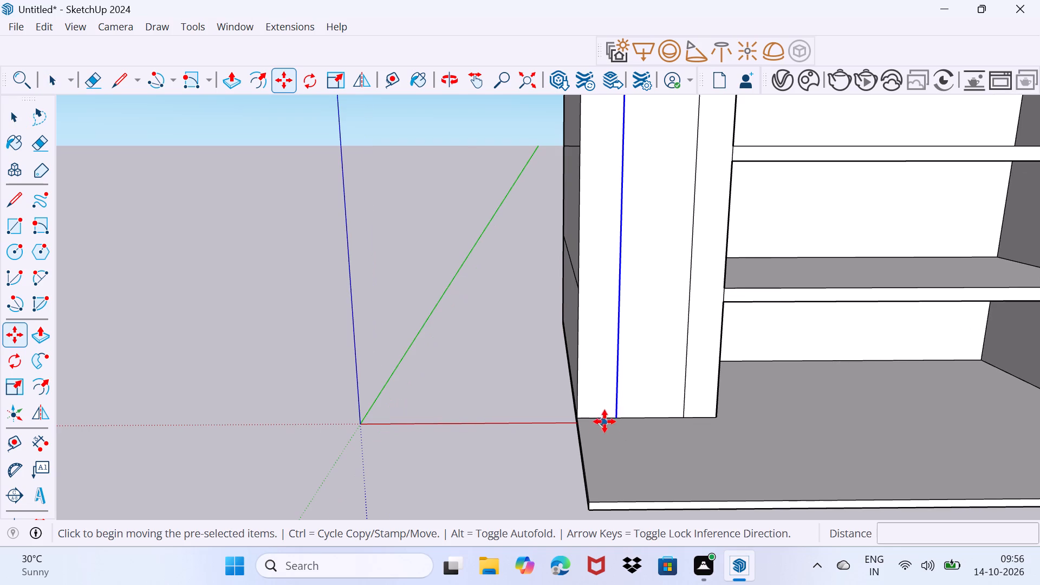
pyautogui.click(621, 418)
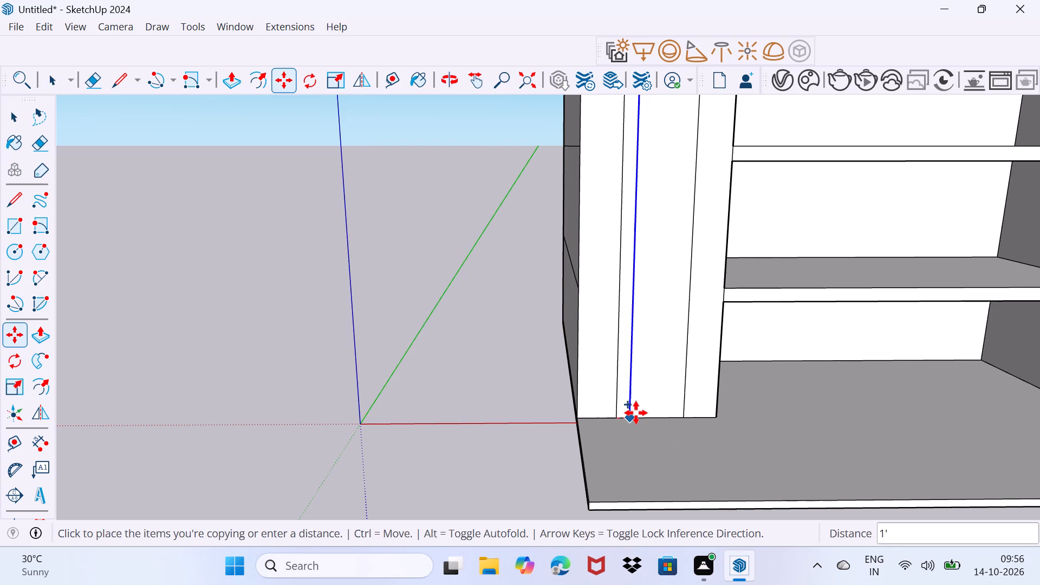
pyautogui.write('8"')
pyautogui.press('Return')
pyautogui.press('space')
pyautogui.moveTo(652, 409); pyautogui.dragTo(660, 395)
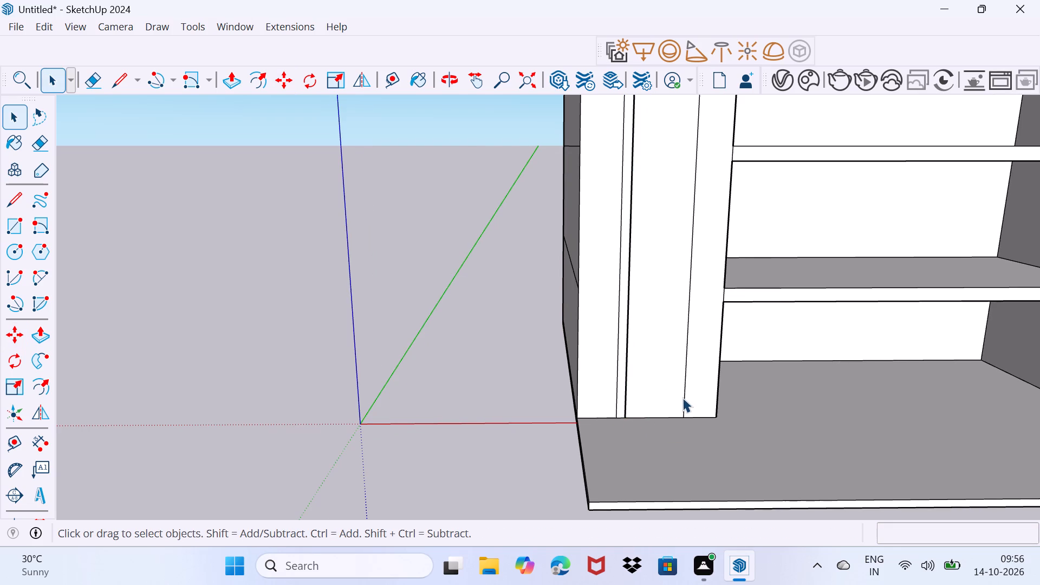
# Copy the strip's right vertical edge 8" inward toward the middle of the strip.
pyautogui.click(682, 398)
pyautogui.press('m')
pyautogui.click(687, 418)
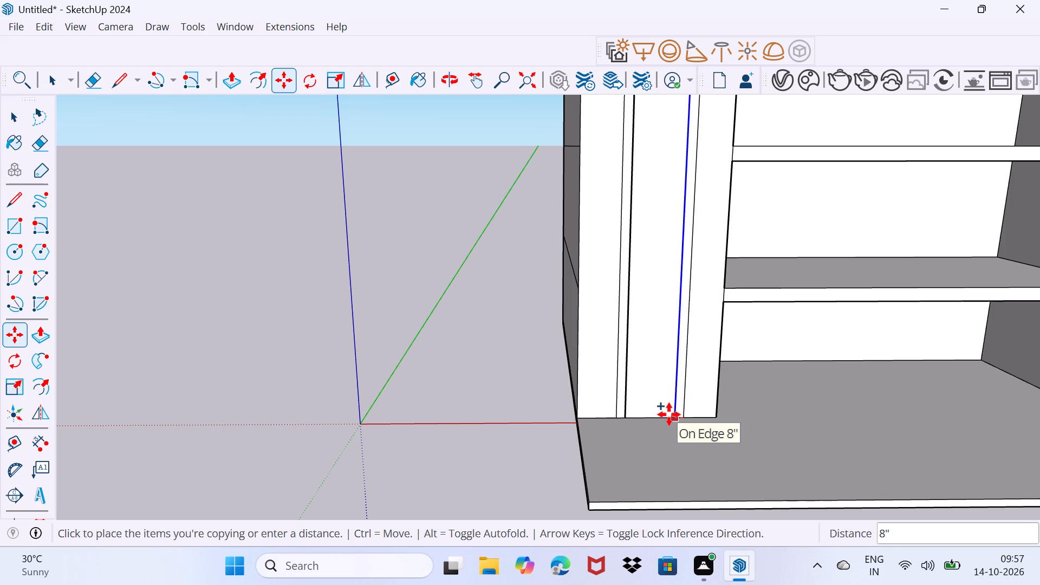
pyautogui.write('8"')
pyautogui.press('Return')
pyautogui.press('space')
pyautogui.moveTo(639, 414); pyautogui.dragTo(654, 395)
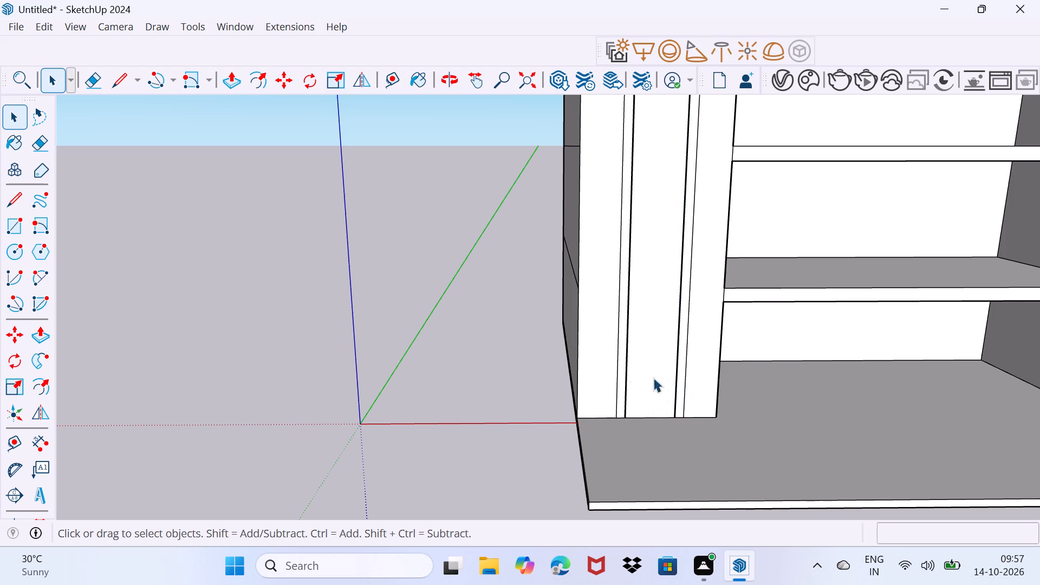
# Copy the arc at the top of the strip 8" straight down.
pyautogui.scroll(-6, 630, 368)
pyautogui.scroll(9, 641, 214)
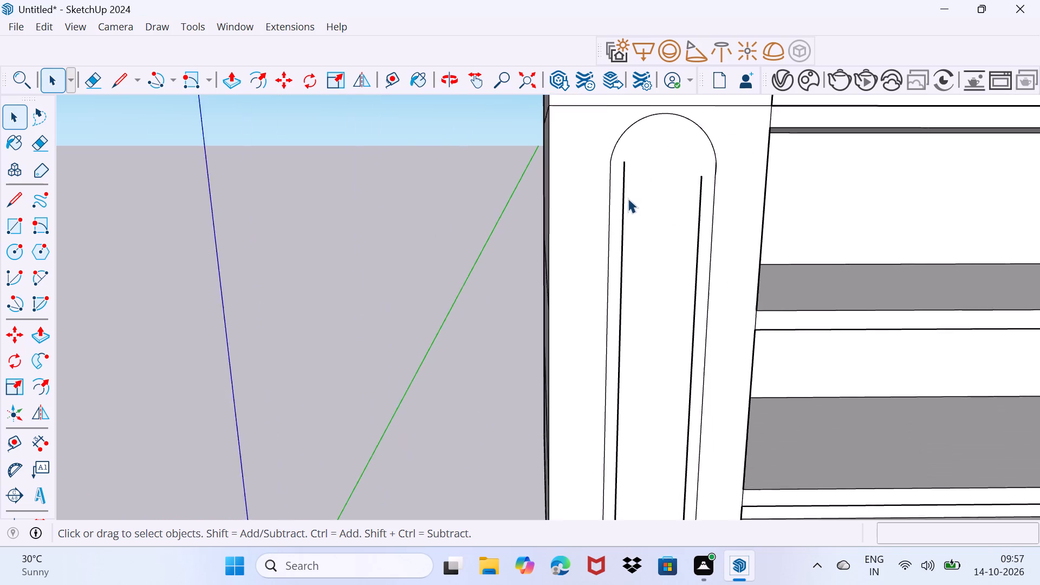
pyautogui.scroll(1, 628, 198)
pyautogui.moveTo(650, 175); pyautogui.dragTo(656, 204, button='middle')
pyautogui.click(680, 103)
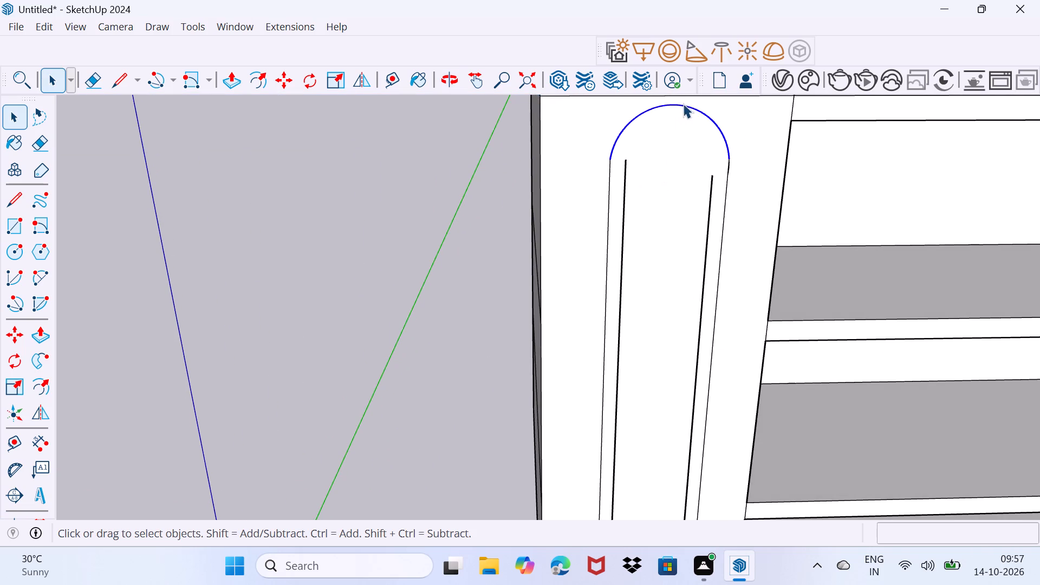
pyautogui.scroll(1, 727, 166)
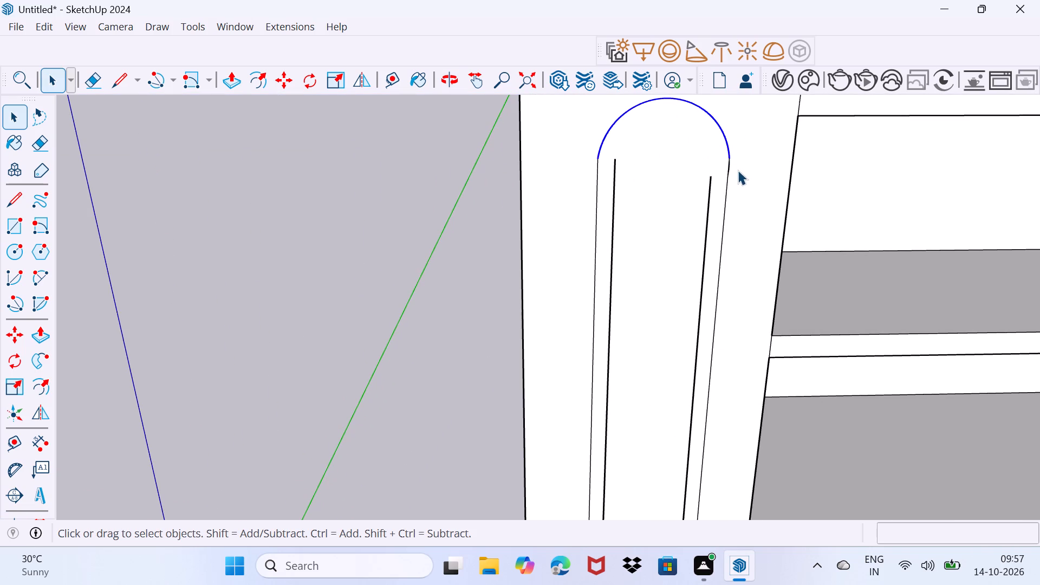
pyautogui.press('m')
pyautogui.click(729, 161)
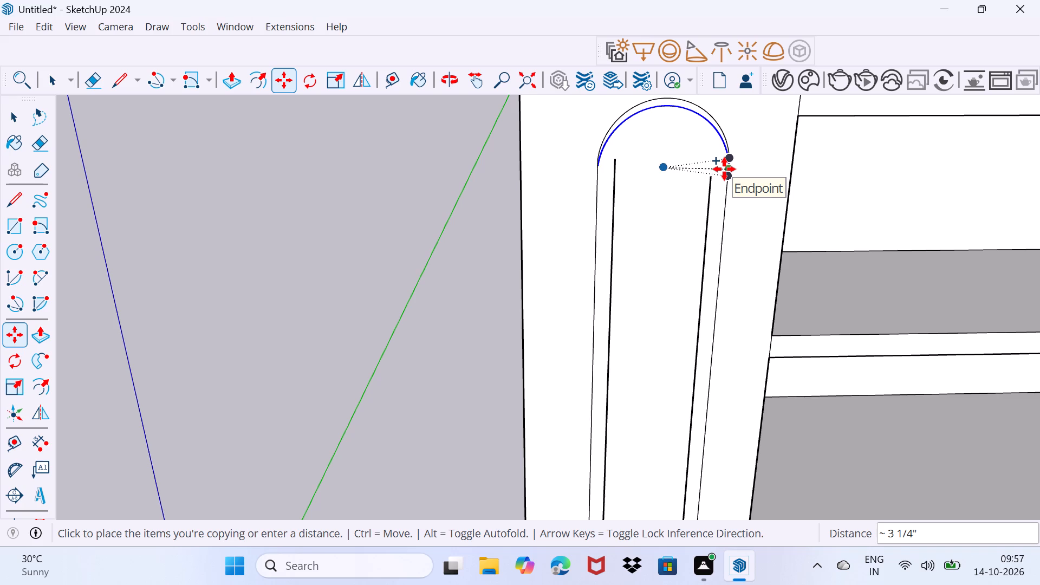
pyautogui.press('8')
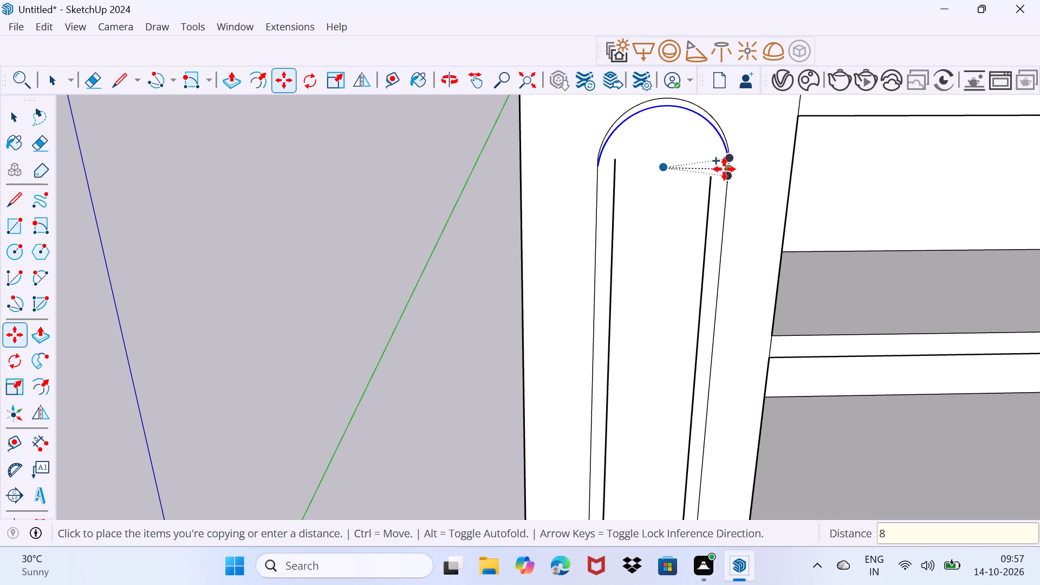
pyautogui.hotkey('shift', '"')
pyautogui.press('Return')
pyautogui.press('space')
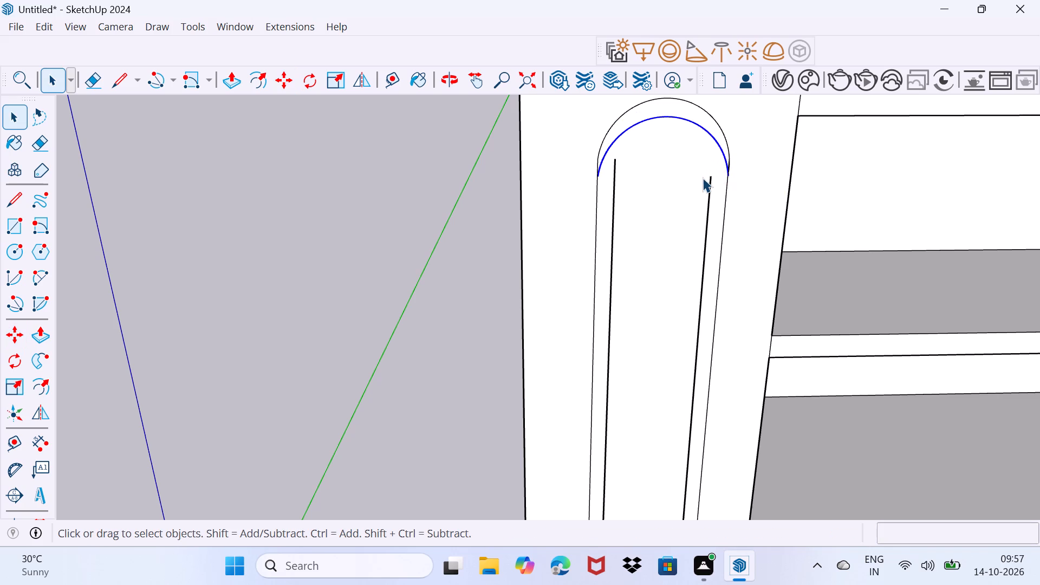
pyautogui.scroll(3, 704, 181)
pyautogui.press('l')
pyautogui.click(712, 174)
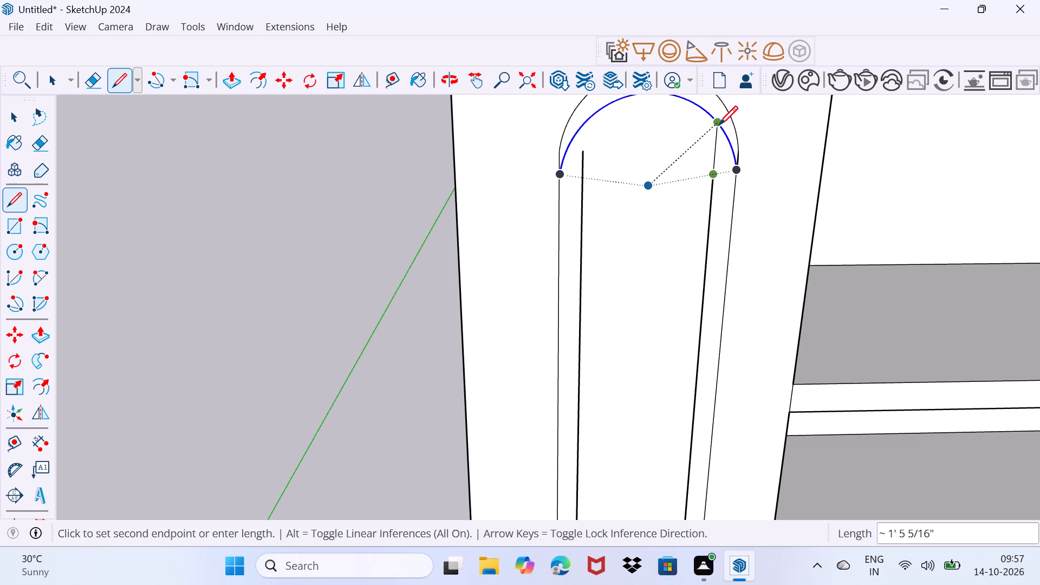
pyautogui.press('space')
# Extend the left and right inner vertical lines upward past the lowered arc, by about 10" and 1' 10".
pyautogui.scroll(1, 607, 146)
pyautogui.moveTo(607, 146); pyautogui.dragTo(637, 282, button='middle')
pyautogui.scroll(1, 603, 282)
pyautogui.press('l')
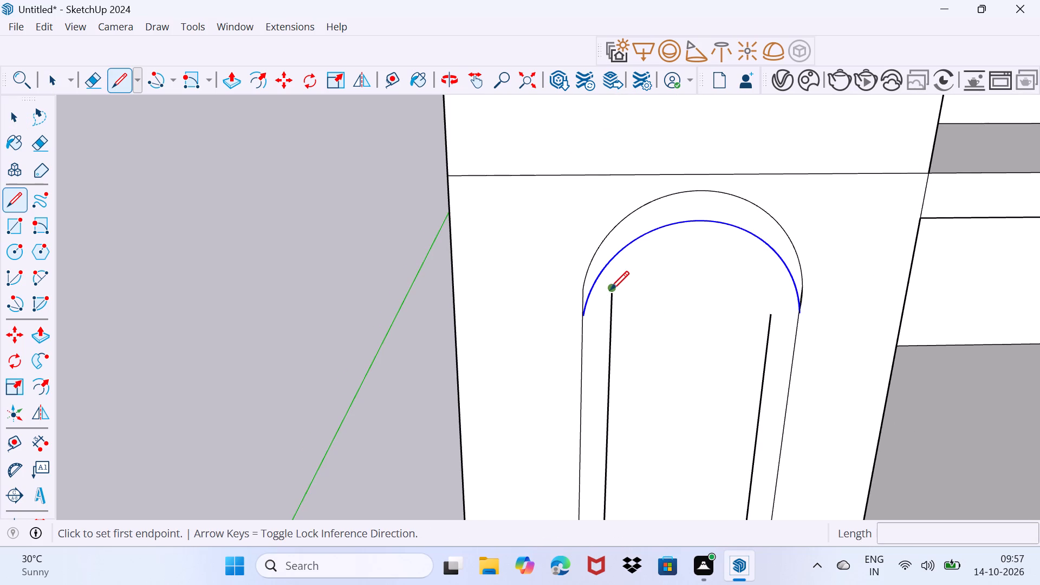
pyautogui.click(611, 291)
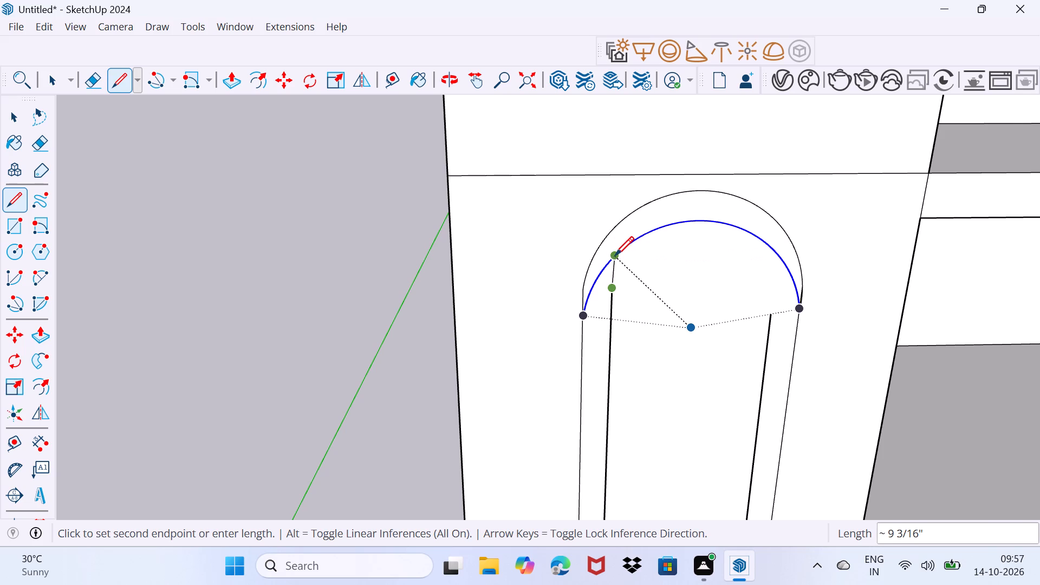
pyautogui.scroll(10, 615, 253)
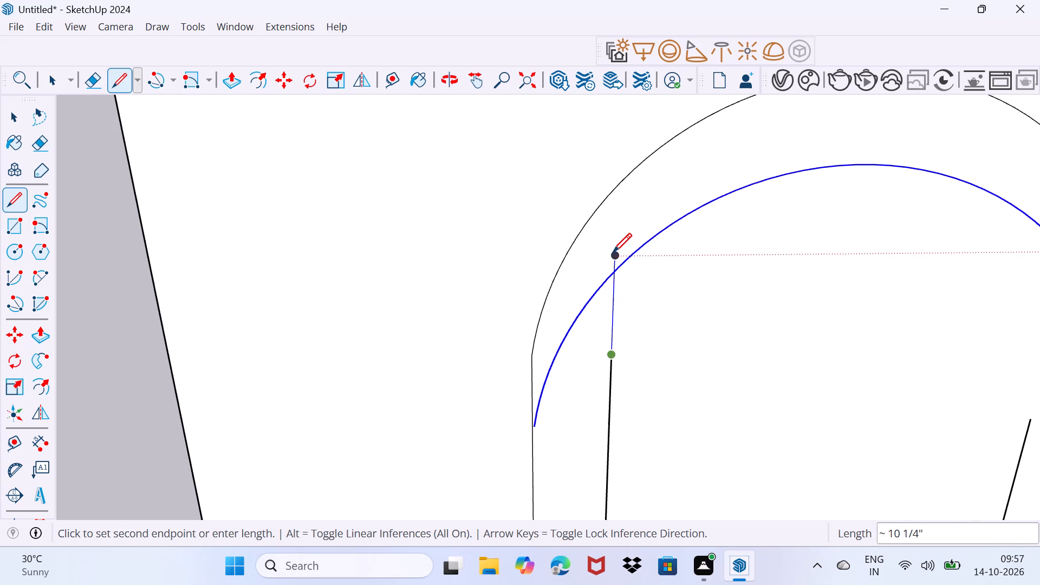
pyautogui.click(613, 252)
pyautogui.press('space')
pyautogui.scroll(-3, 635, 283)
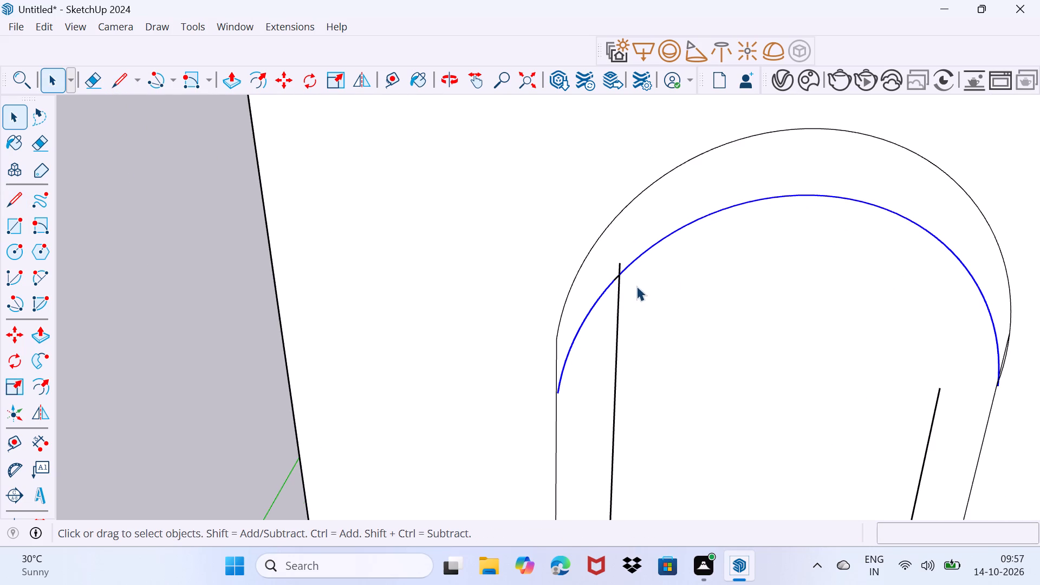
pyautogui.press('l')
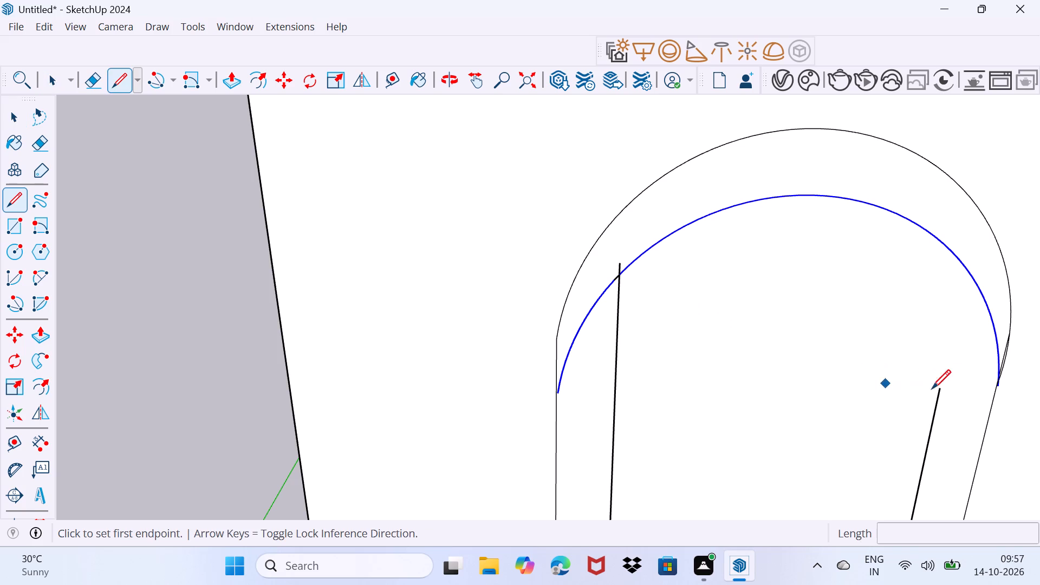
pyautogui.click(938, 392)
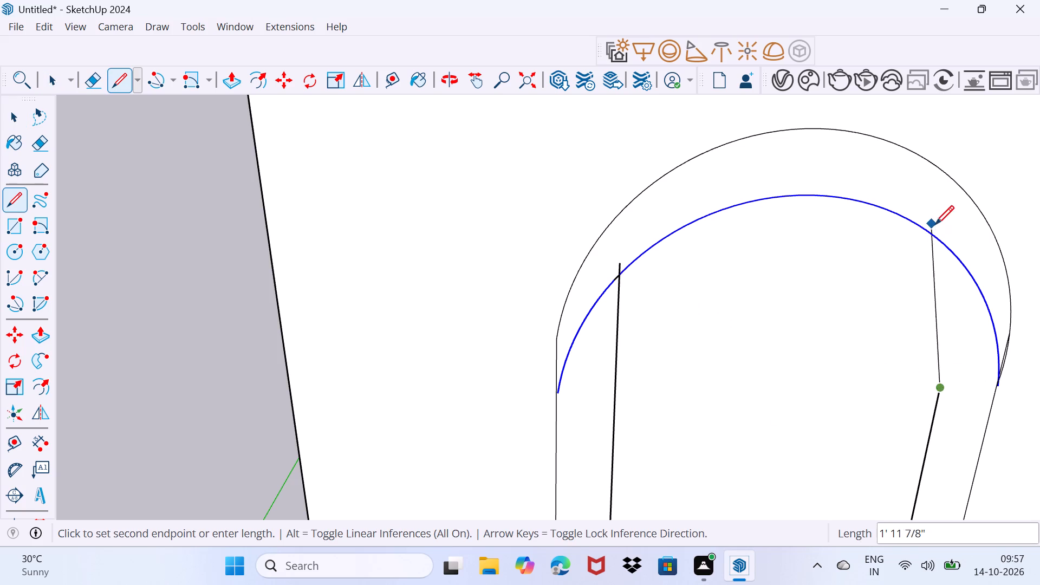
pyautogui.click(964, 235)
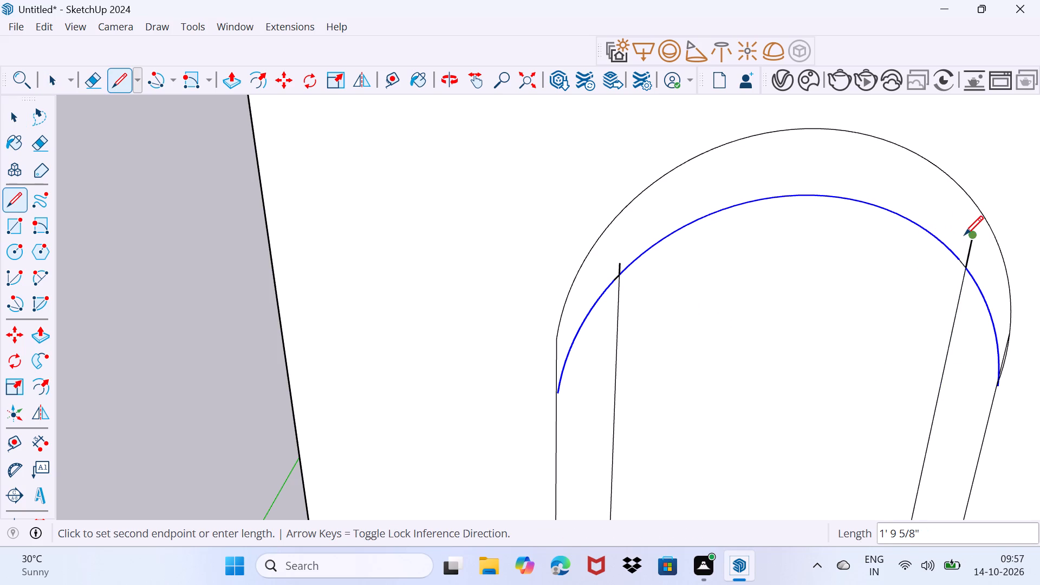
pyautogui.press('space')
# Erase the left inner line's overshoot above the lowered arc and both arc ends lying outside the inner vertical lines.
pyautogui.press('r')
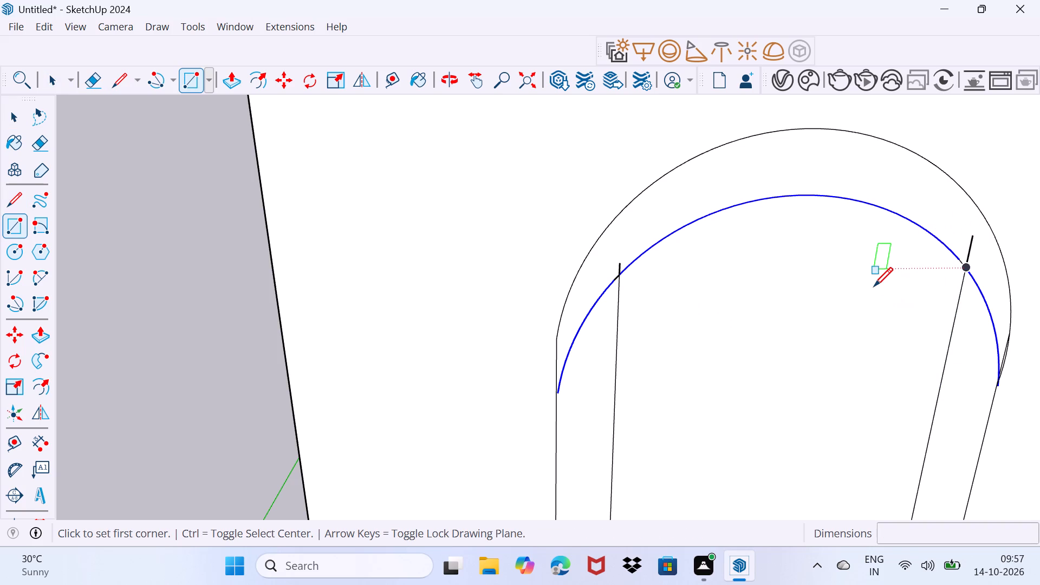
pyautogui.press('e')
pyautogui.scroll(4, 619, 262)
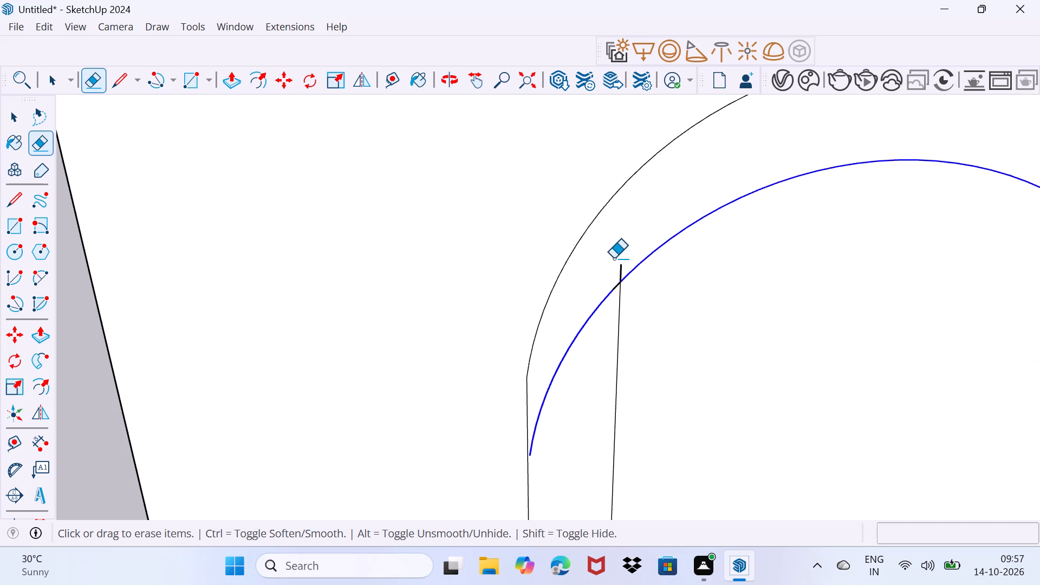
pyautogui.click(617, 268)
pyautogui.moveTo(599, 295); pyautogui.dragTo(606, 334)
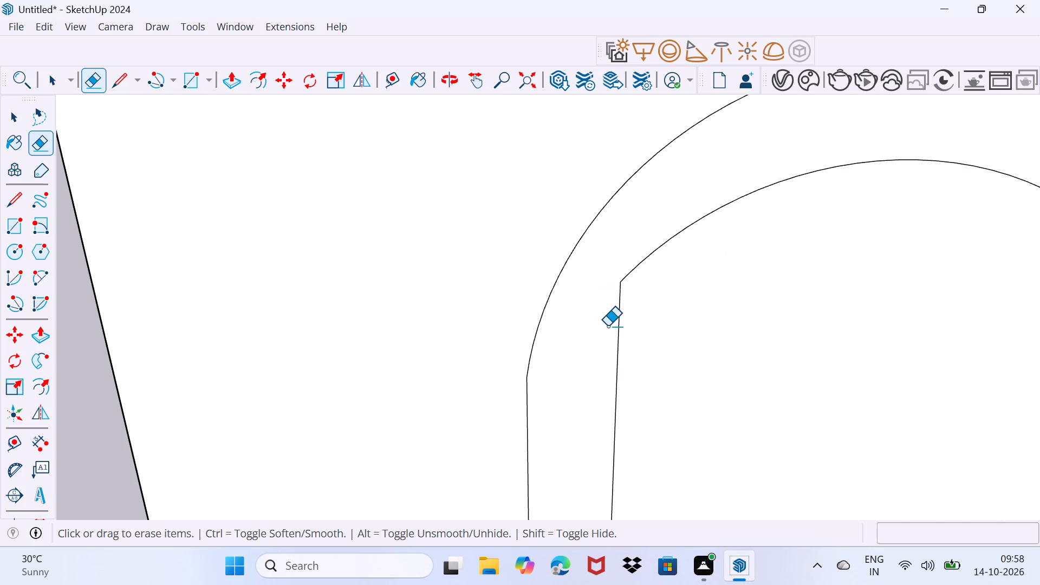
pyautogui.scroll(-11, 608, 326)
pyautogui.scroll(4, 823, 338)
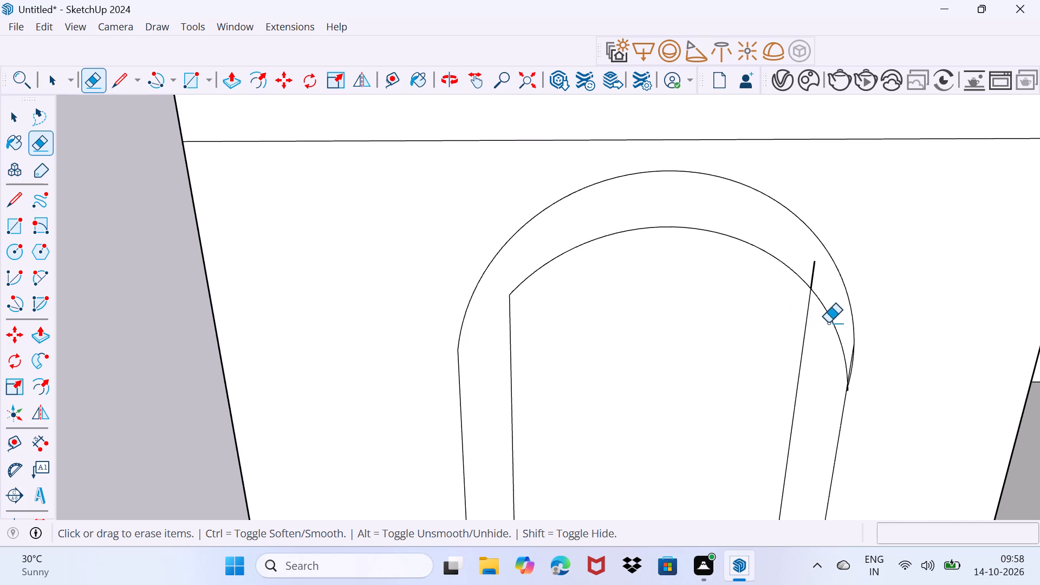
pyautogui.click(829, 322)
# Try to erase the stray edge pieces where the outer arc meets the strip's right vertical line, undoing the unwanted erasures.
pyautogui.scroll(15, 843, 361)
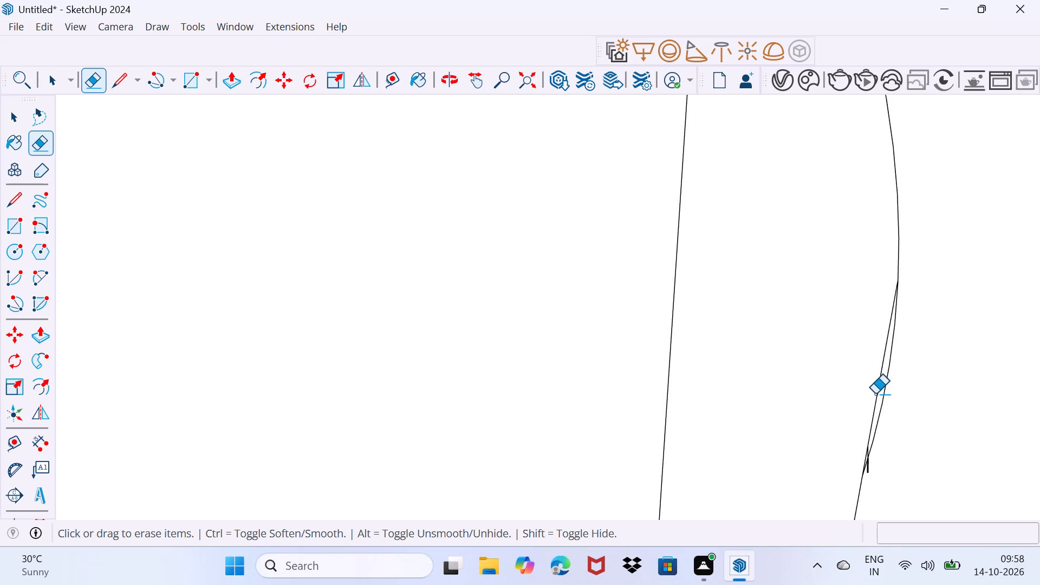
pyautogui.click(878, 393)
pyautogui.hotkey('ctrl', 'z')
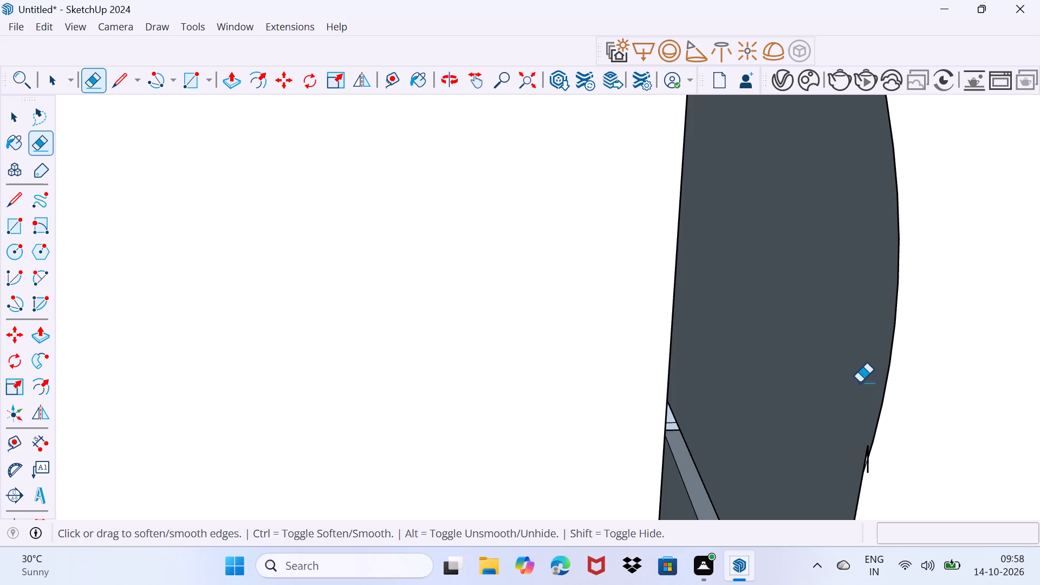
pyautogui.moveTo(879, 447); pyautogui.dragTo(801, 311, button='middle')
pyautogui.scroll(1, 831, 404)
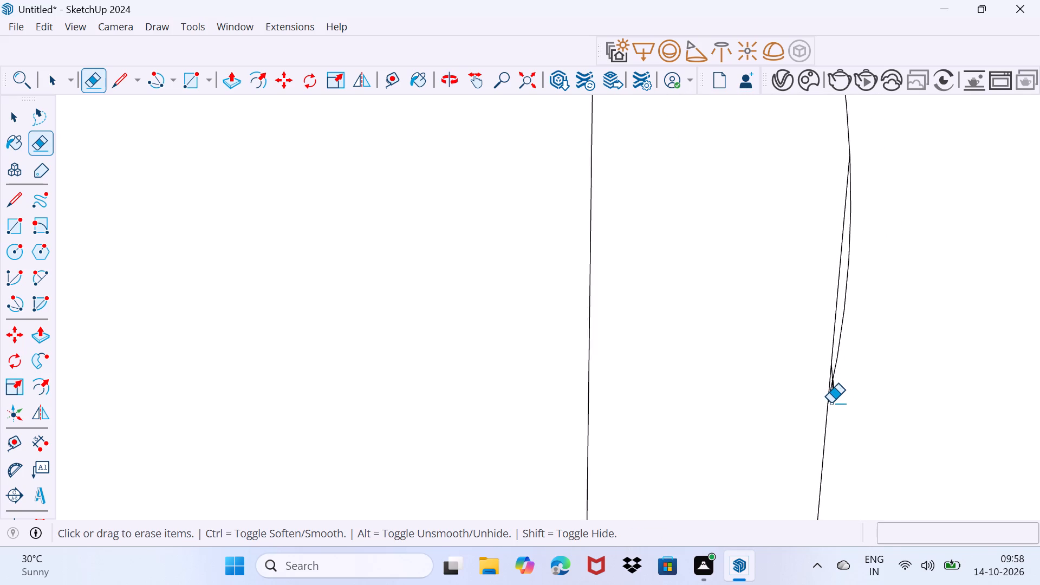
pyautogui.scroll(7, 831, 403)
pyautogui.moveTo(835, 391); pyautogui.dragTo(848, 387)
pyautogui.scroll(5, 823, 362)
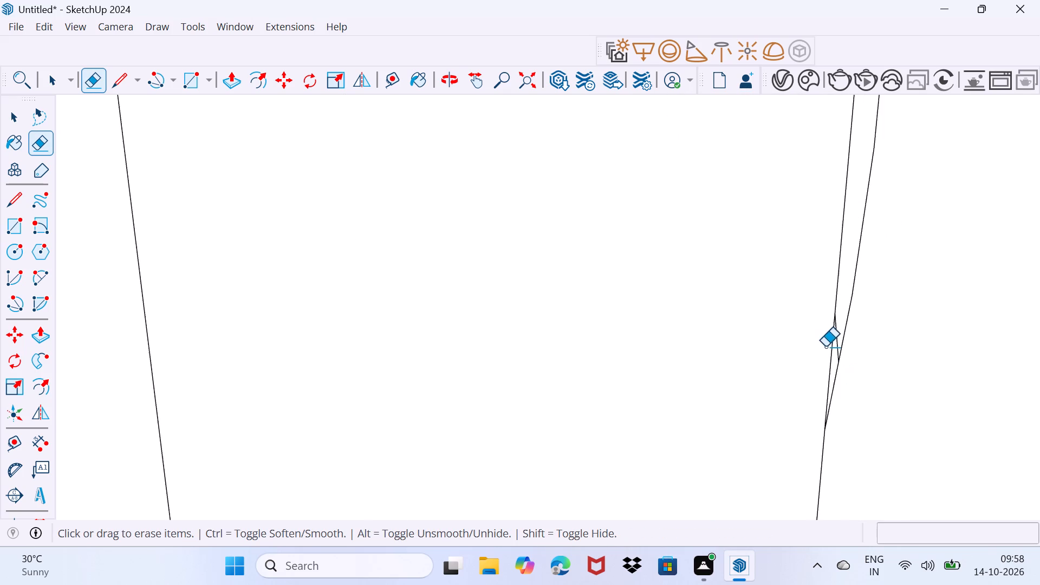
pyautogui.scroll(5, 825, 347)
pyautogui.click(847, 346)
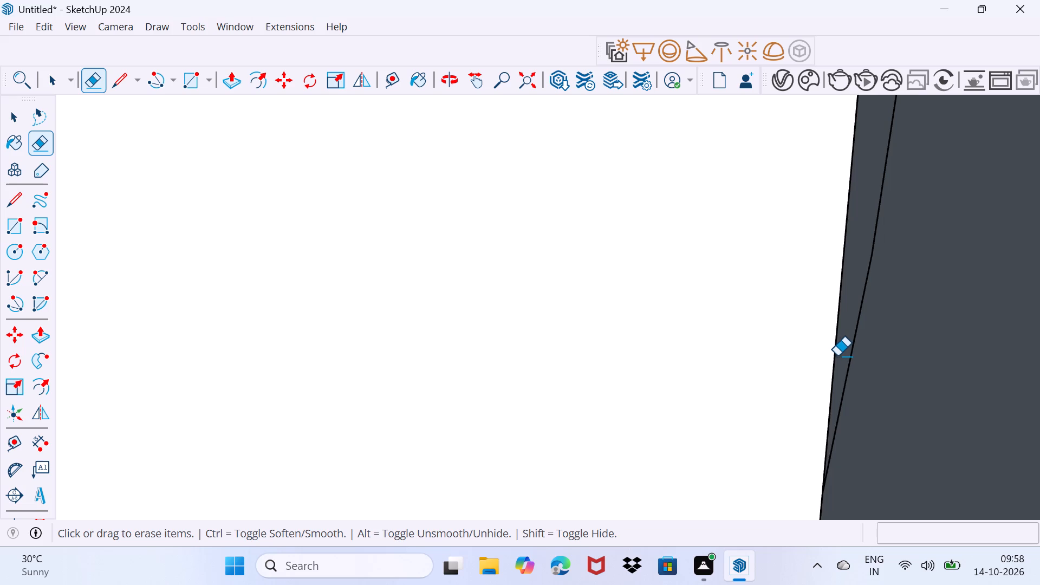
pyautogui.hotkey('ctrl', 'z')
# Erase the right inner vertical line's overshoot above the lowered arc.
pyautogui.scroll(-20, 807, 348)
pyautogui.scroll(-3, 807, 348)
pyautogui.middleClick(803, 361)
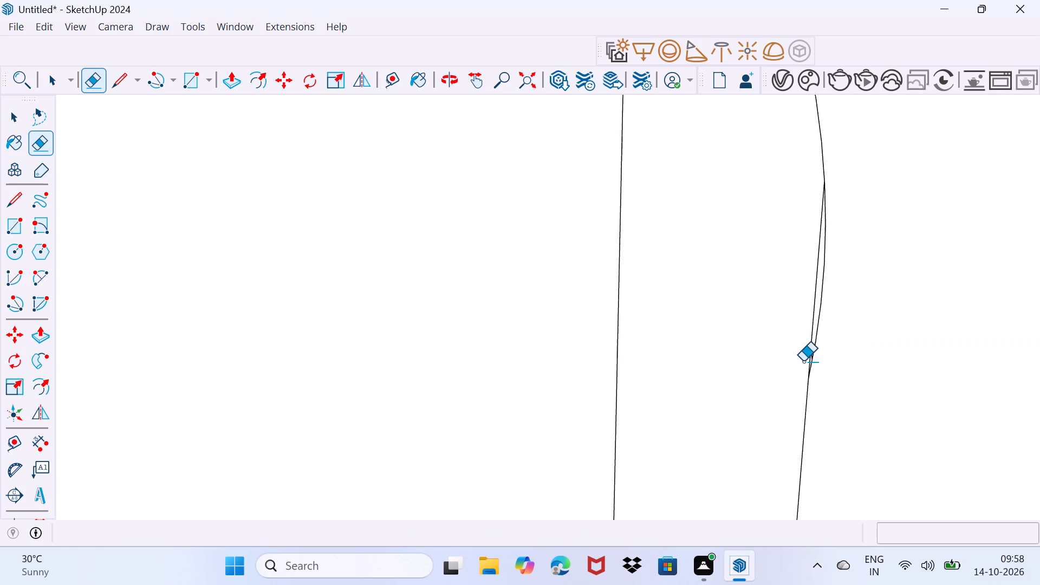
pyautogui.scroll(-11, 803, 361)
pyautogui.scroll(-4, 734, 369)
pyautogui.scroll(5, 736, 299)
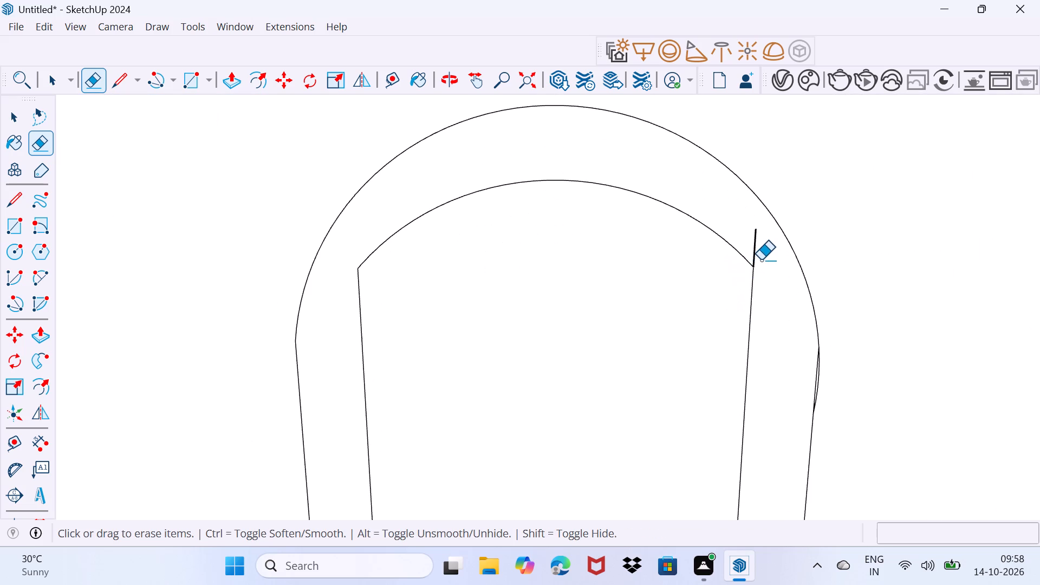
pyautogui.click(756, 254)
pyautogui.scroll(-11, 760, 281)
pyautogui.press('space')
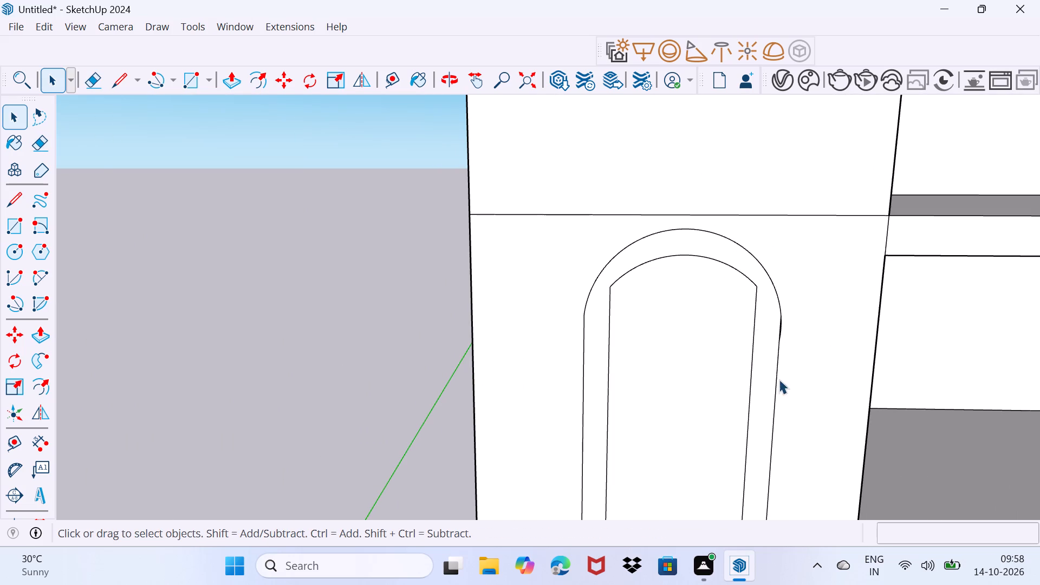
# Push/Pull the arch-topped band face outward from the vertical strip by about 2'.
pyautogui.click(764, 370)
pyautogui.scroll(-5, 764, 368)
pyautogui.keyDown('shift'); pyautogui.moveTo(764, 372); pyautogui.dragTo(773, 346, button='middle'); pyautogui.keyUp('shift')
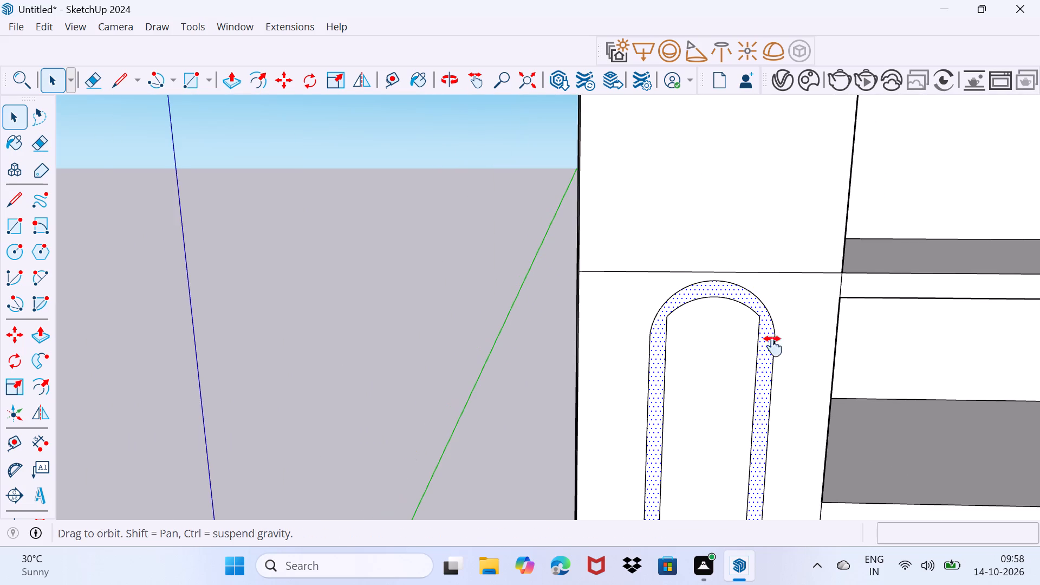
pyautogui.keyDown('shift'); pyautogui.moveTo(773, 346); pyautogui.dragTo(784, 178, button='middle'); pyautogui.keyUp('shift')
pyautogui.click(778, 207)
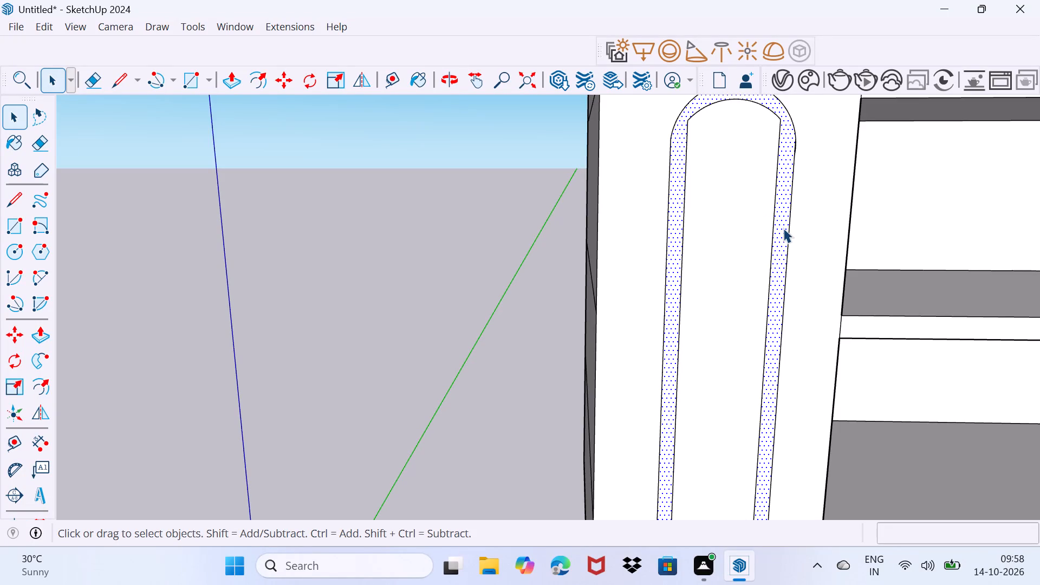
pyautogui.press('p')
pyautogui.click(783, 229)
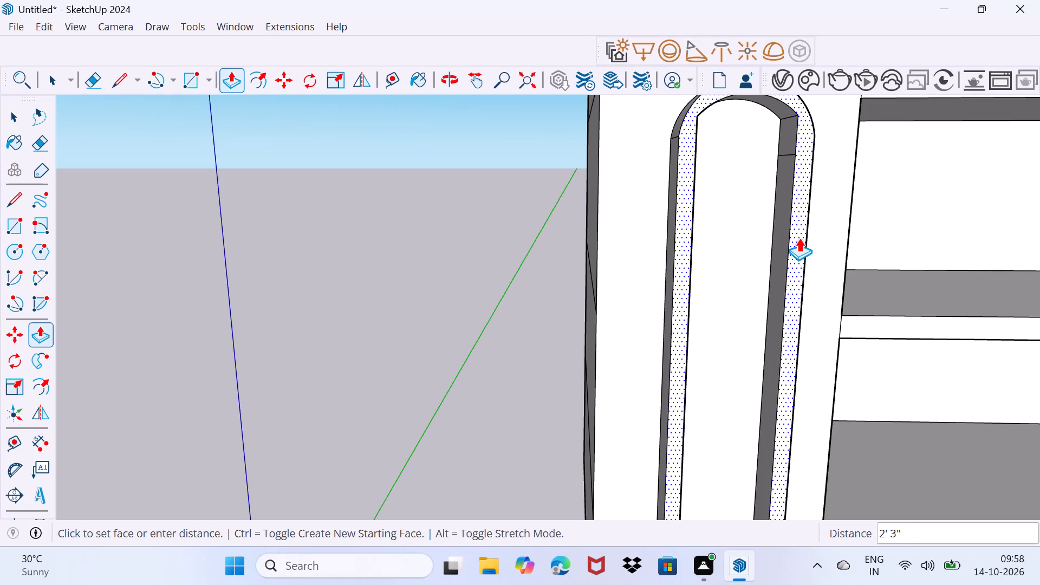
pyautogui.click(796, 238)
pyautogui.press('space')
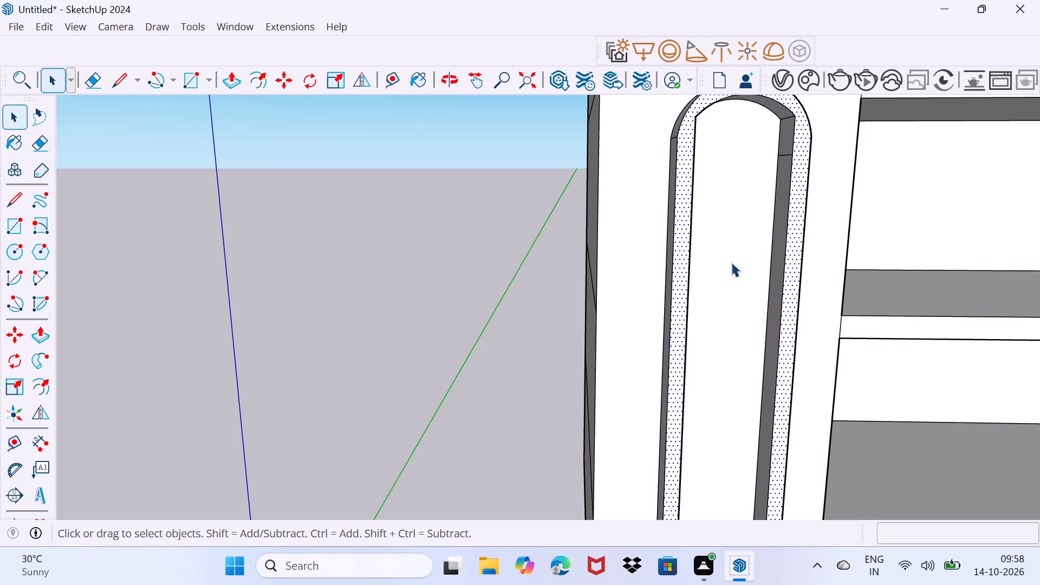
# Erase the stray cross edges on the inner and outer side faces of the extruded band just below the arch.
pyautogui.moveTo(727, 265); pyautogui.dragTo(747, 249)
pyautogui.scroll(4, 717, 213)
pyautogui.moveTo(721, 206); pyautogui.dragTo(750, 211, button='middle')
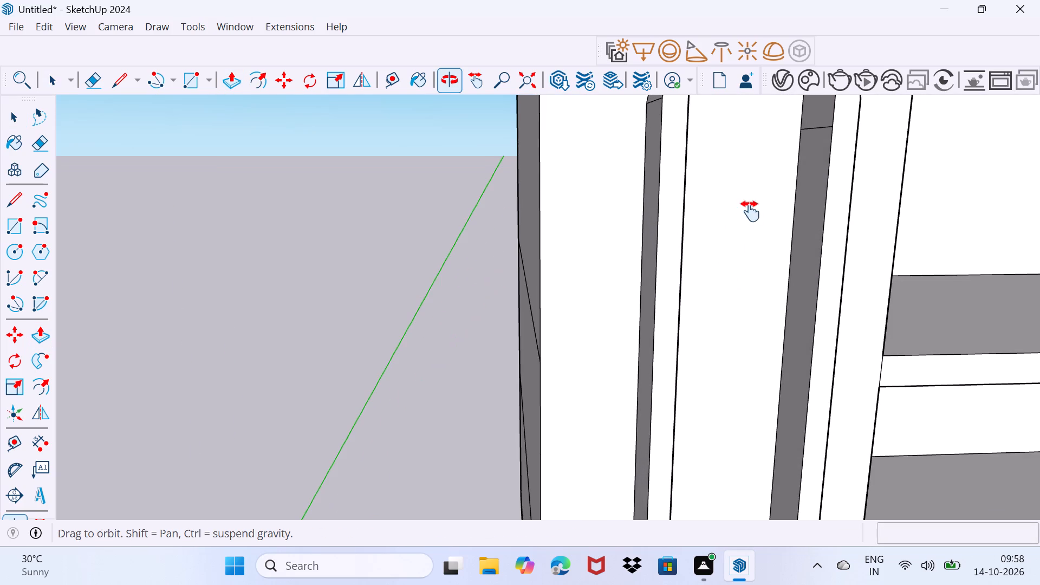
pyautogui.moveTo(750, 211); pyautogui.dragTo(651, 441, button='middle')
pyautogui.moveTo(650, 439); pyautogui.dragTo(731, 344, button='middle')
pyautogui.scroll(5, 686, 380)
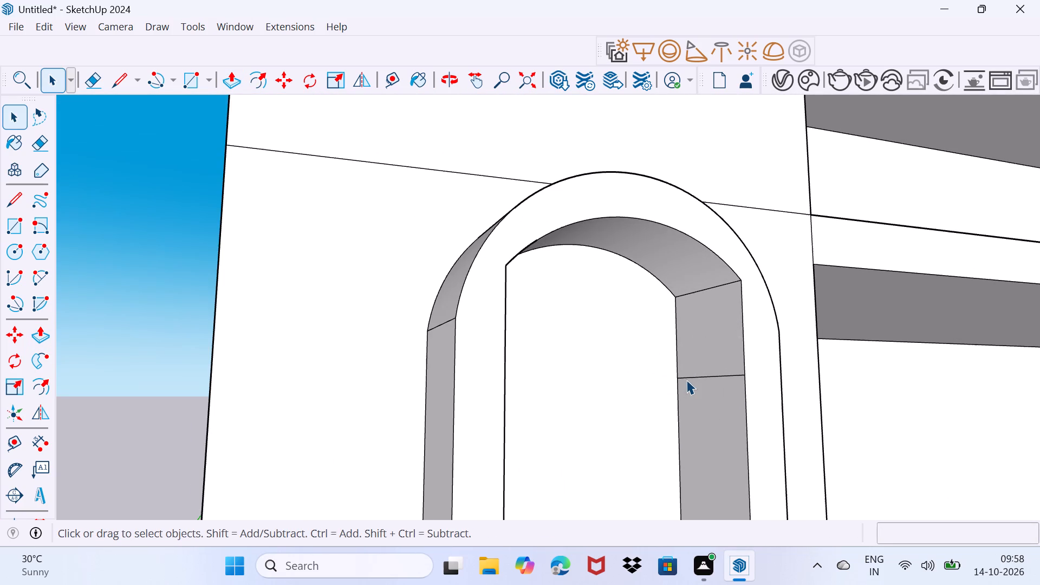
pyautogui.press('e')
pyautogui.moveTo(702, 374); pyautogui.dragTo(704, 387)
pyautogui.moveTo(699, 393); pyautogui.dragTo(469, 423, button='middle')
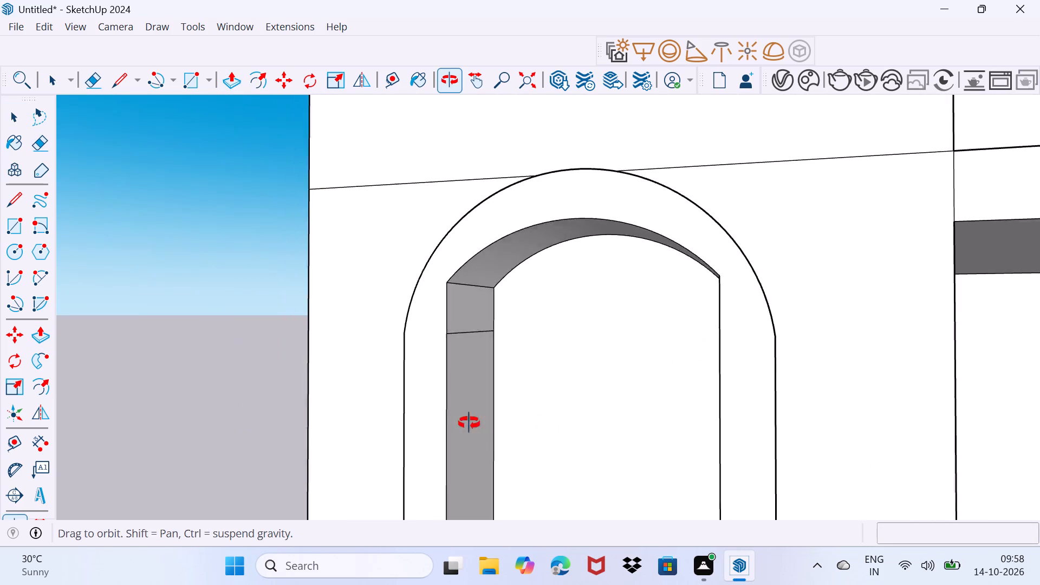
pyautogui.moveTo(469, 423); pyautogui.dragTo(397, 421, button='middle')
pyautogui.click(482, 330)
pyautogui.moveTo(711, 382); pyautogui.dragTo(716, 397)
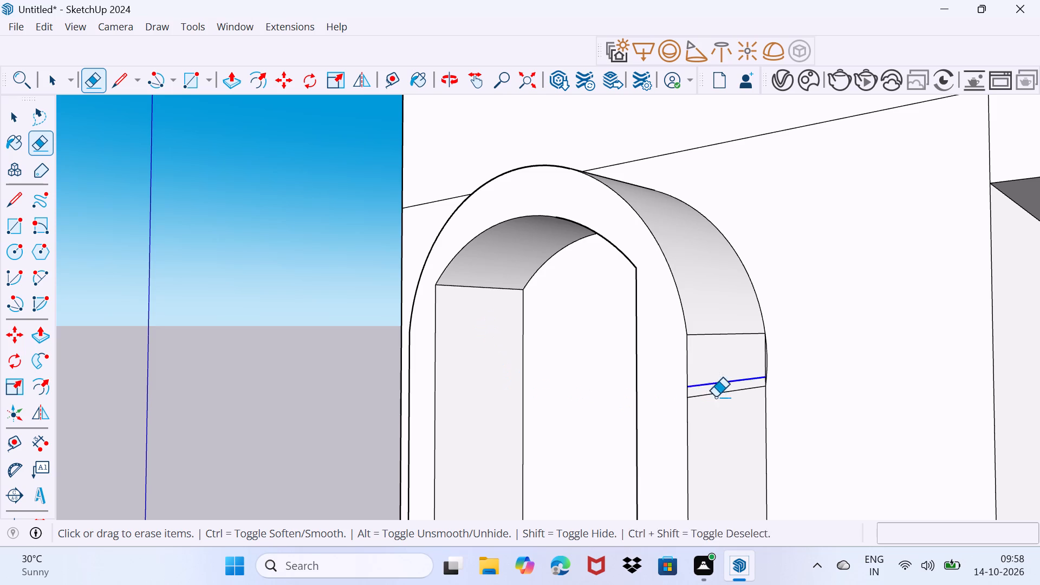
pyautogui.moveTo(716, 397); pyautogui.dragTo(717, 413)
# Examine the raised band from the side, the front and down to its base.
pyautogui.moveTo(610, 406); pyautogui.dragTo(425, 454, button='middle')
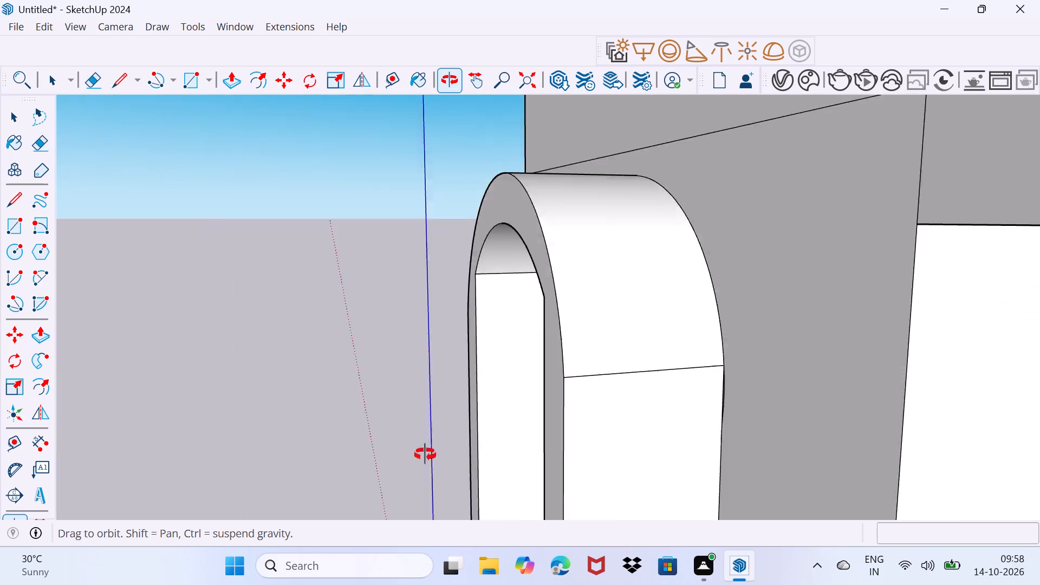
pyautogui.moveTo(425, 454); pyautogui.dragTo(765, 426, button='middle')
pyautogui.scroll(-10, 765, 426)
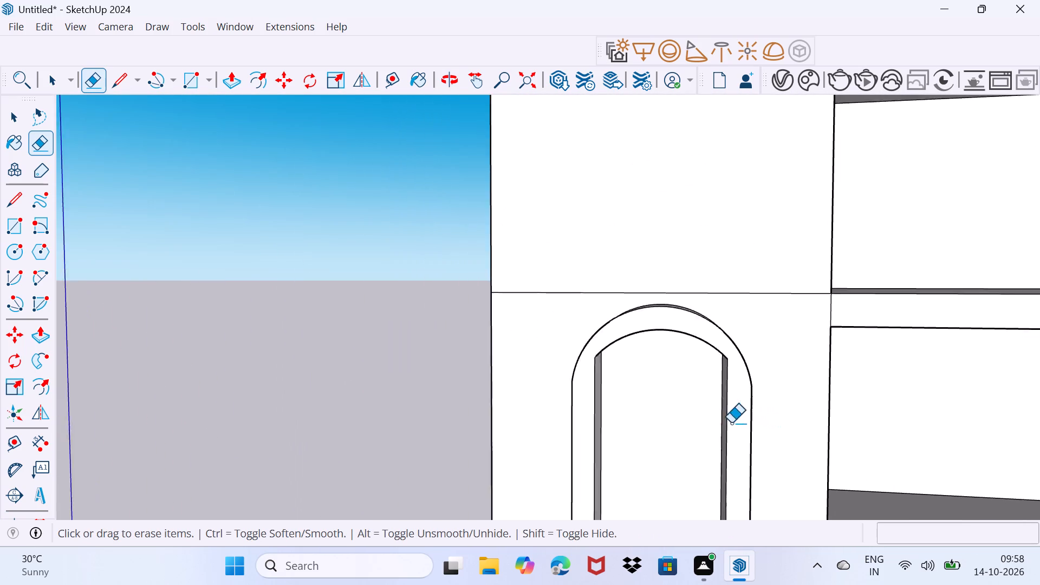
pyautogui.scroll(-5, 731, 423)
pyautogui.moveTo(739, 444); pyautogui.dragTo(803, 167, button='middle')
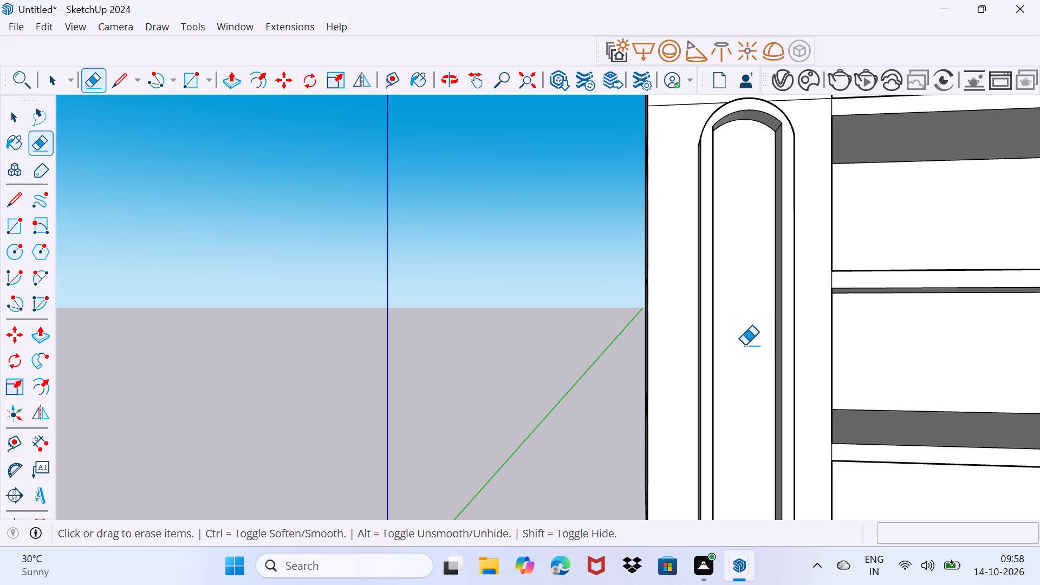
pyautogui.moveTo(726, 349); pyautogui.dragTo(771, 383, button='middle')
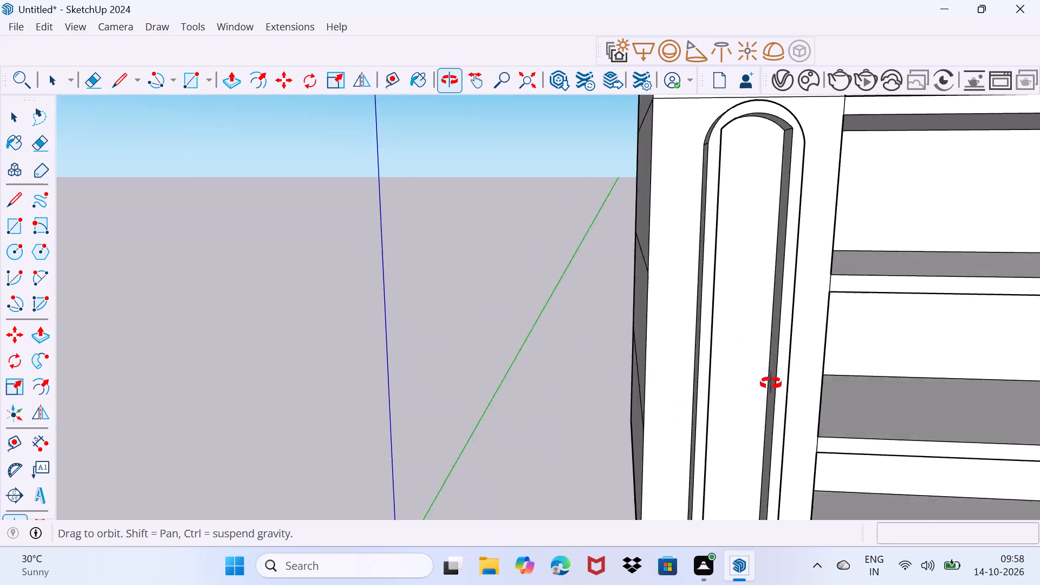
pyautogui.moveTo(771, 383); pyautogui.dragTo(772, 382, button='middle')
pyautogui.scroll(-3, 772, 382)
pyautogui.moveTo(737, 395); pyautogui.dragTo(693, 194, button='middle')
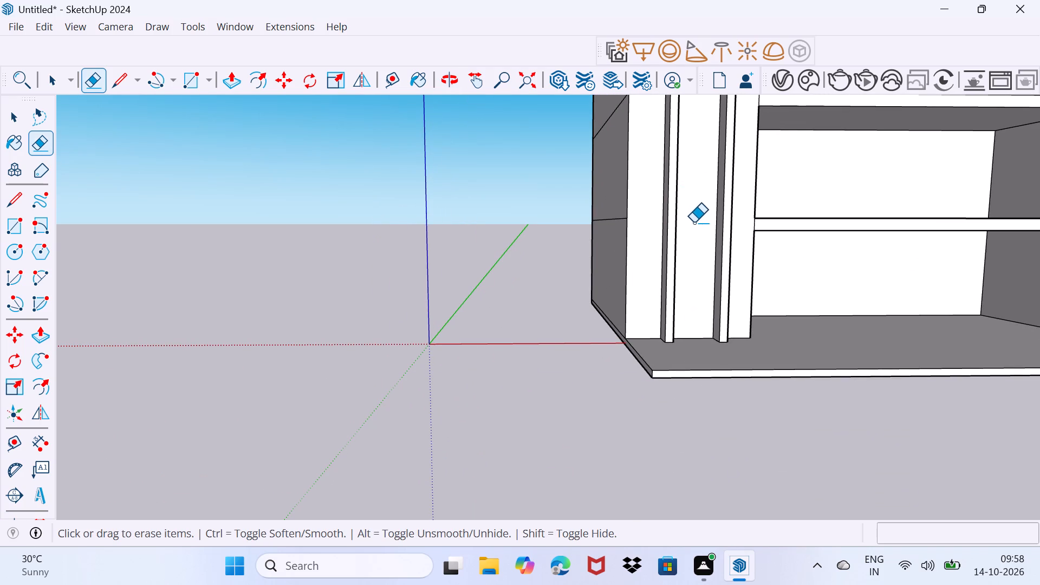
pyautogui.keyDown('shift'); pyautogui.moveTo(706, 224); pyautogui.dragTo(679, 359, button='middle'); pyautogui.keyUp('shift')
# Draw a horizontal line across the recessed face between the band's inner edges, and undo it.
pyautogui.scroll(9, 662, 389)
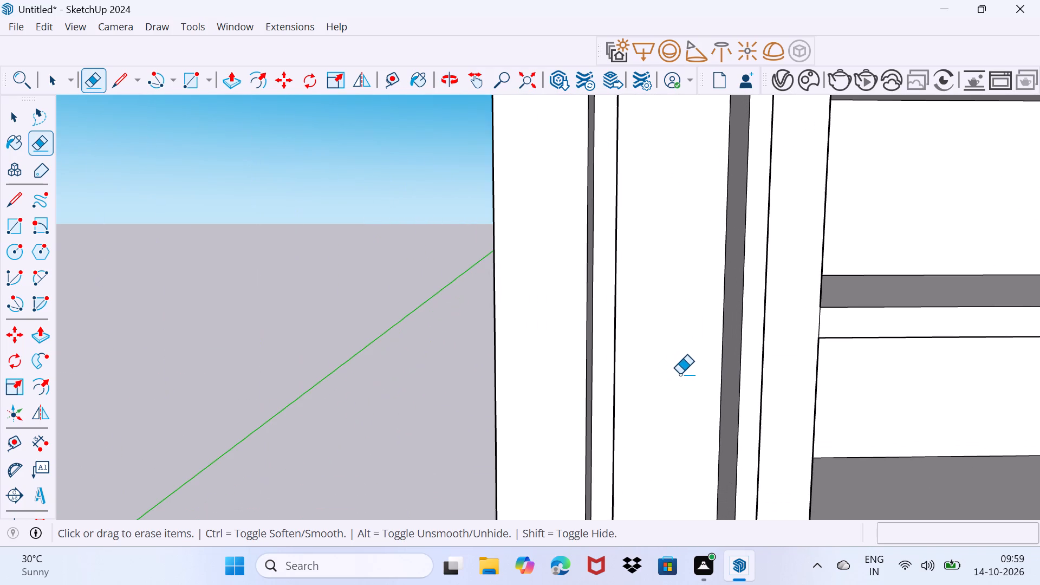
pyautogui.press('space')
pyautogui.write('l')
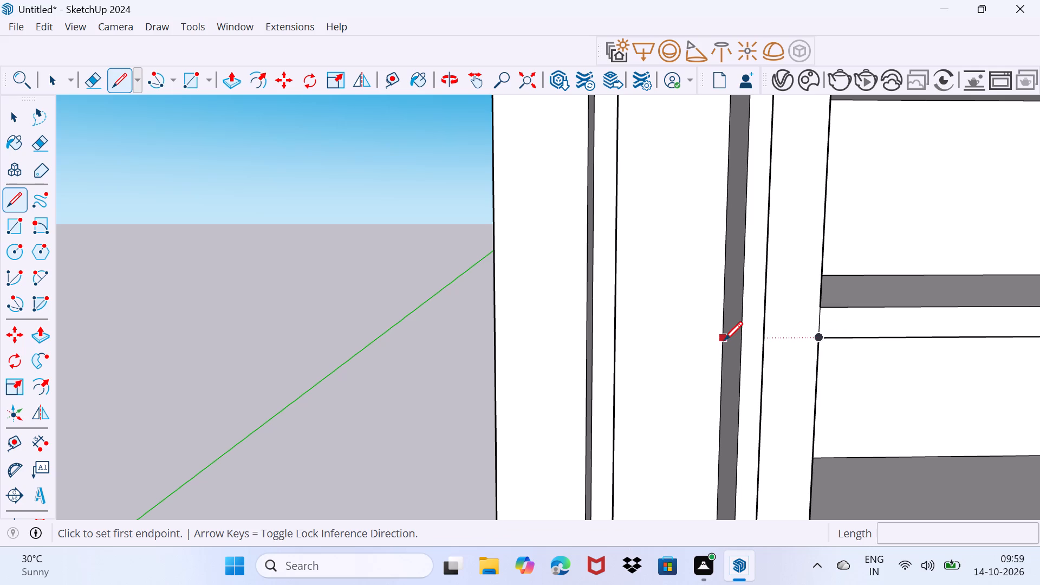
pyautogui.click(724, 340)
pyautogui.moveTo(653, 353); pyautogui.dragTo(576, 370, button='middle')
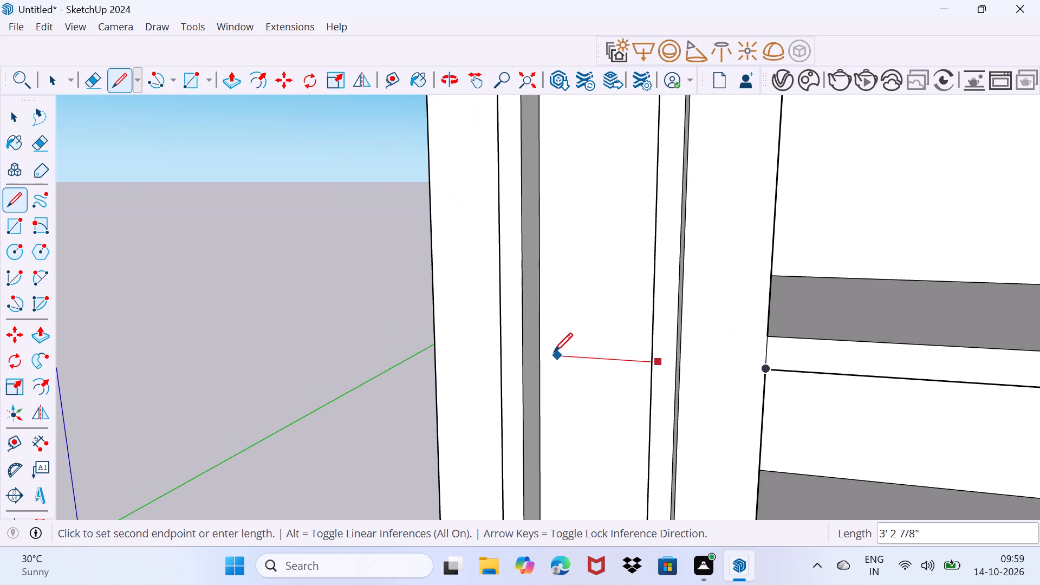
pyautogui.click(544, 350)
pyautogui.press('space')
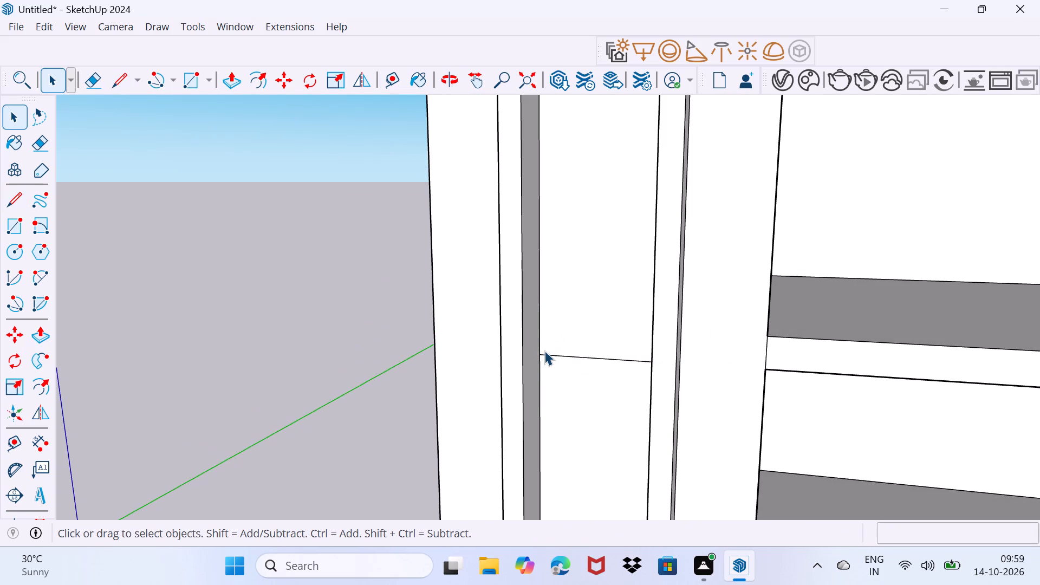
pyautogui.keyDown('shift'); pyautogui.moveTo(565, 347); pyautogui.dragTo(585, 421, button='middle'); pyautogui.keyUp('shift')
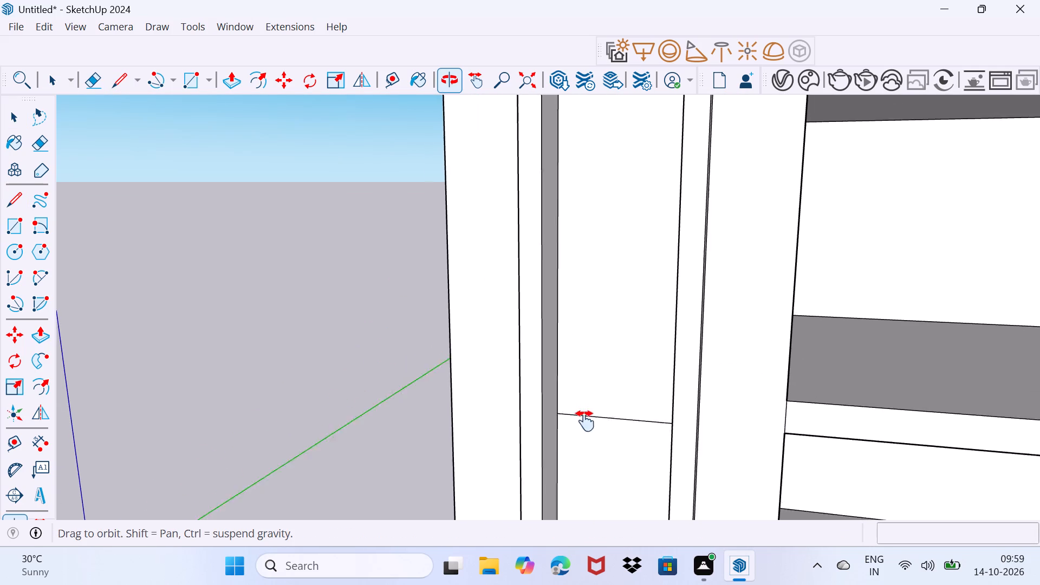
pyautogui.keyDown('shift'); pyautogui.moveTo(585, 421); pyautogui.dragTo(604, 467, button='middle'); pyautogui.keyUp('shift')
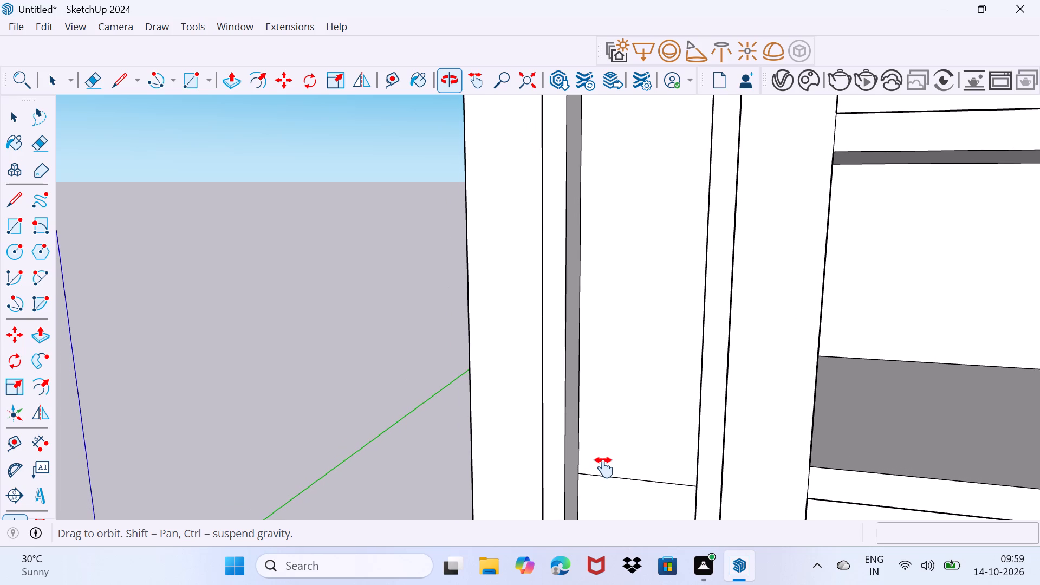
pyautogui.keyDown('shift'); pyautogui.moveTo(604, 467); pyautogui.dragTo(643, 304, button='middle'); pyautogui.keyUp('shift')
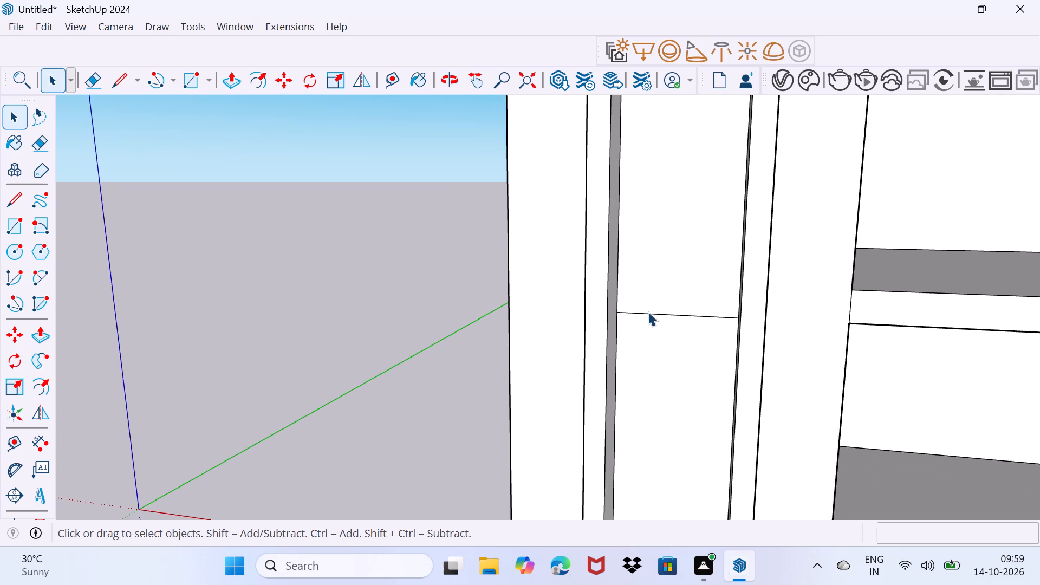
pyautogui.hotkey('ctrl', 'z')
# Draw a horizontal line about 3' 9" long across the recessed face between the band's inner edges, just below the first slab above ground.
pyautogui.moveTo(657, 387); pyautogui.dragTo(681, 306, button='middle')
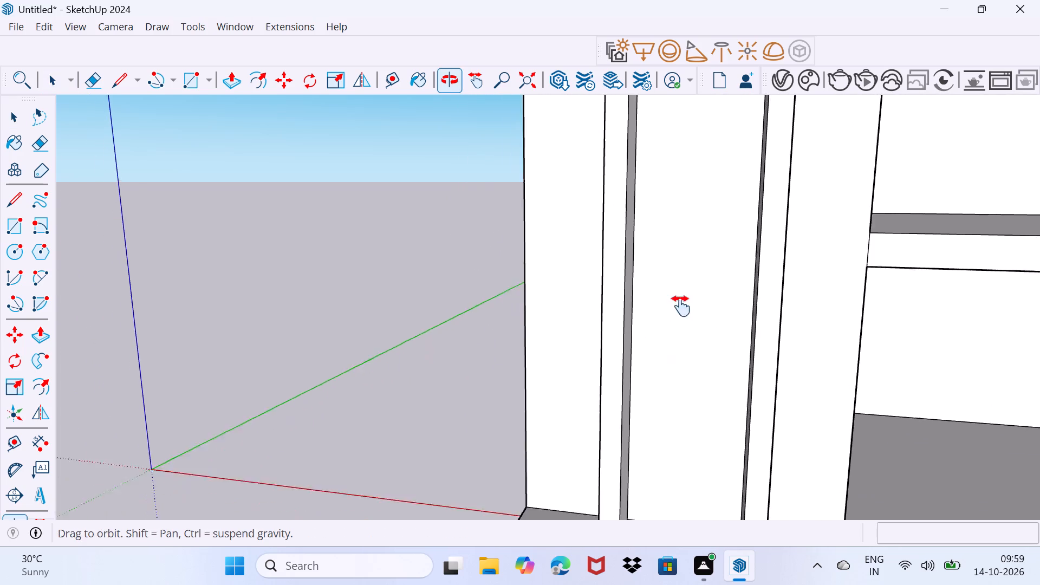
pyautogui.moveTo(681, 306); pyautogui.dragTo(697, 249, button='middle')
pyautogui.moveTo(697, 355); pyautogui.dragTo(755, 348, button='middle')
pyautogui.scroll(-3, 751, 335)
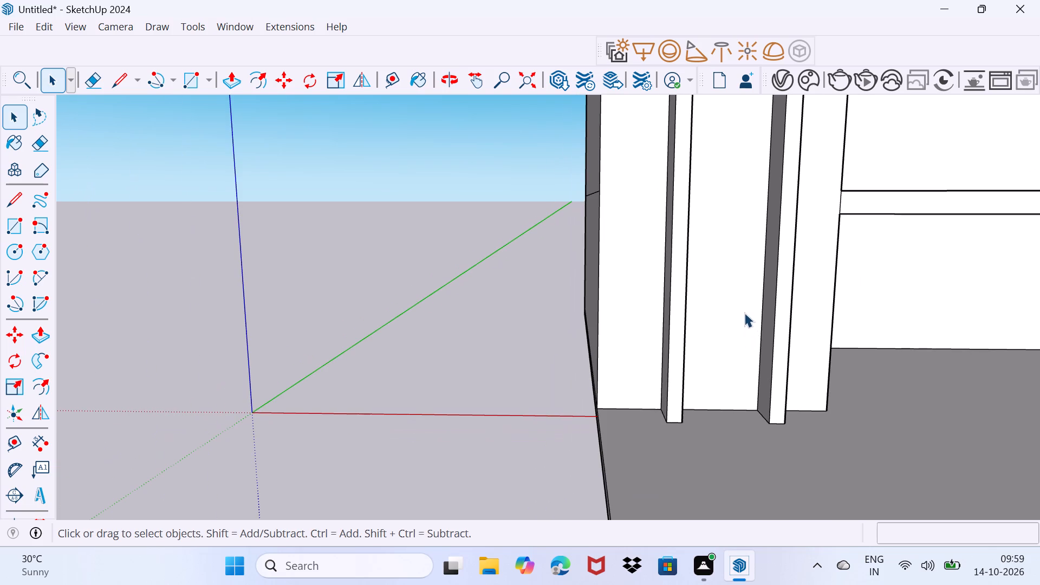
pyautogui.press('l')
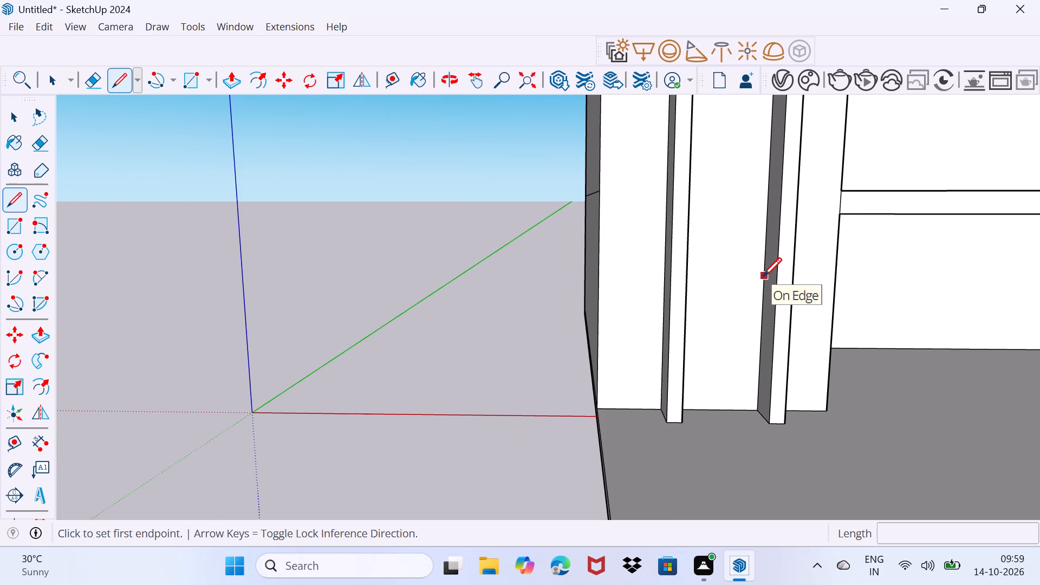
pyautogui.click(760, 285)
pyautogui.moveTo(696, 298); pyautogui.dragTo(633, 312, button='middle')
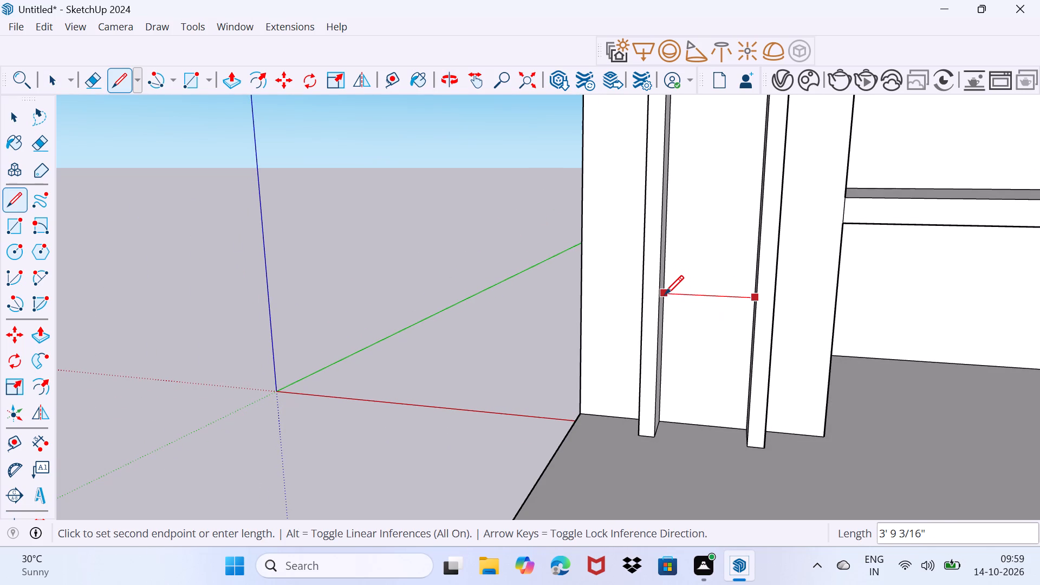
pyautogui.click(665, 294)
pyautogui.press('space')
# Draw a second horizontal line about 3' 9" long across the recessed face, one storey higher, above the first slab.
pyautogui.scroll(-3, 674, 283)
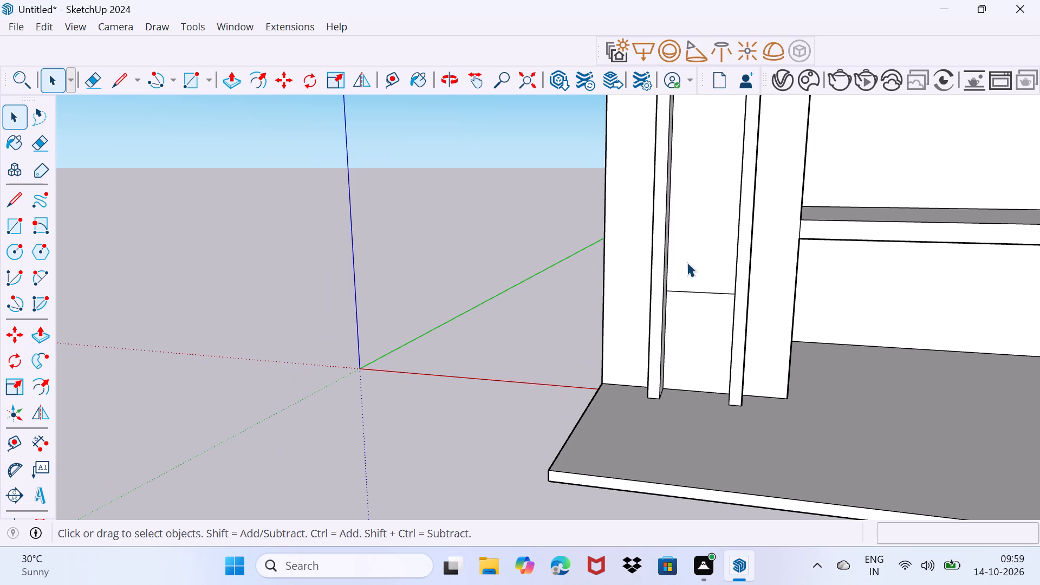
pyautogui.moveTo(687, 262); pyautogui.dragTo(685, 425, button='middle')
pyautogui.scroll(2, 686, 375)
pyautogui.moveTo(686, 375); pyautogui.dragTo(702, 376, button='middle')
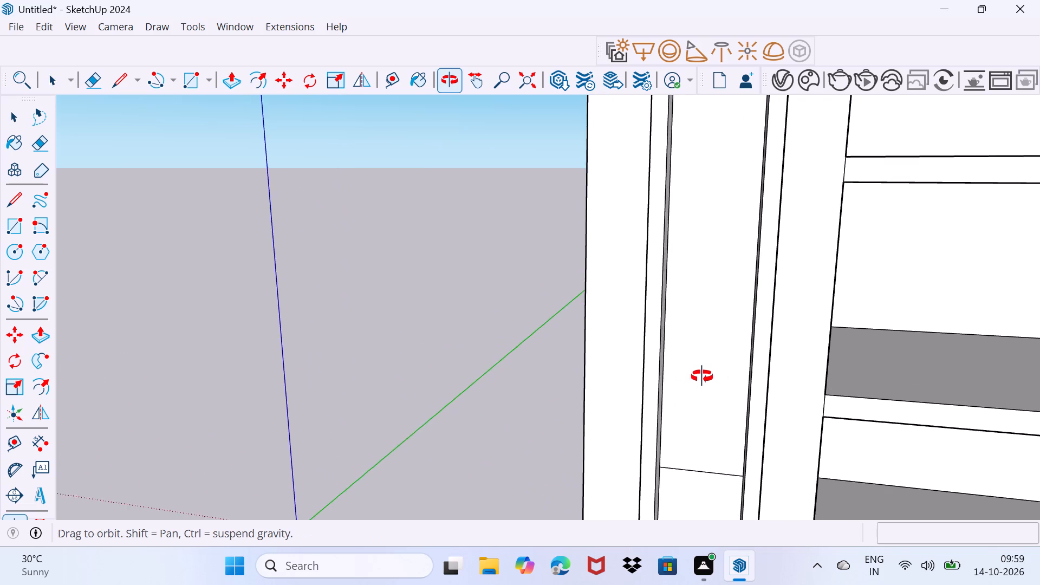
pyautogui.moveTo(702, 376); pyautogui.dragTo(750, 375, button='middle')
pyautogui.scroll(2, 756, 340)
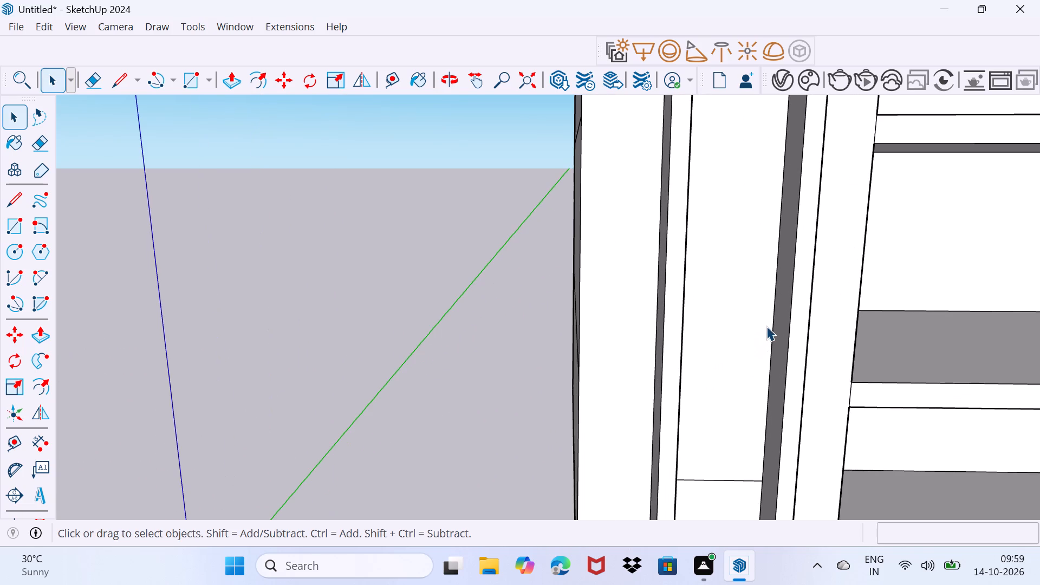
pyautogui.press('l')
pyautogui.click(772, 309)
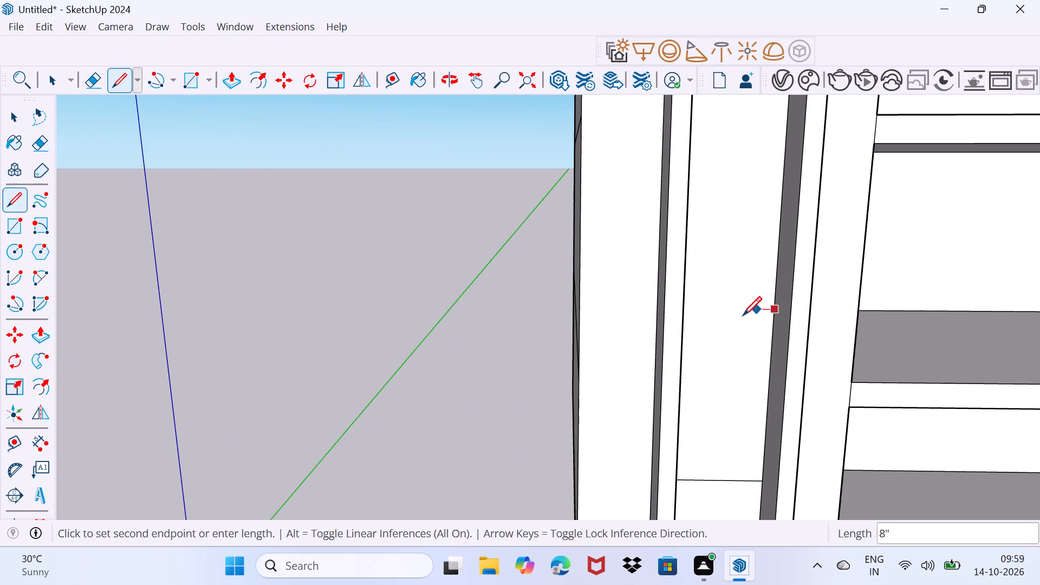
pyautogui.moveTo(723, 316); pyautogui.dragTo(654, 322, button='middle')
pyautogui.click(645, 317)
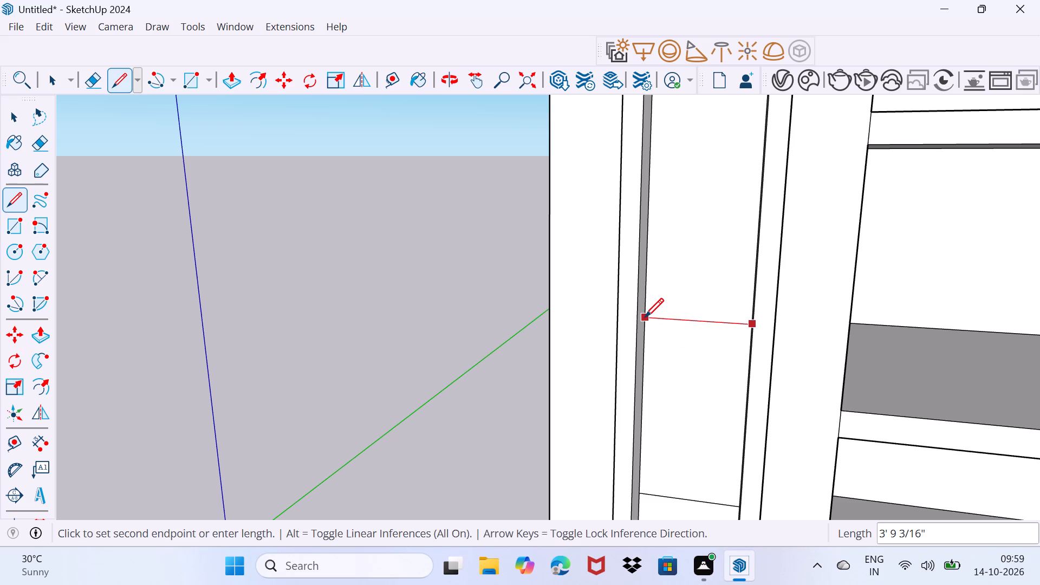
pyautogui.press('space')
# Copy the two horizontal lines on the recessed face 0.8" downward to form two thin strips.
pyautogui.moveTo(665, 363); pyautogui.dragTo(736, 342, button='middle')
pyautogui.scroll(3, 710, 322)
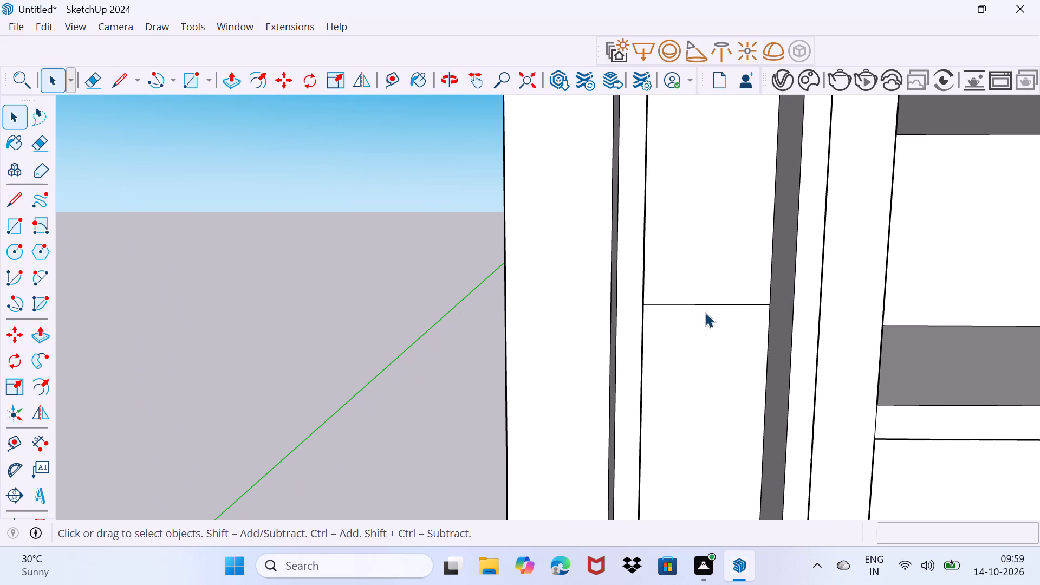
pyautogui.click(707, 304)
pyautogui.scroll(-3, 702, 328)
pyautogui.keyDown('shift'); pyautogui.moveTo(701, 336); pyautogui.dragTo(710, 268, button='middle'); pyautogui.keyUp('shift')
pyautogui.keyDown('ctrl'); pyautogui.click(718, 425); pyautogui.keyUp('ctrl')
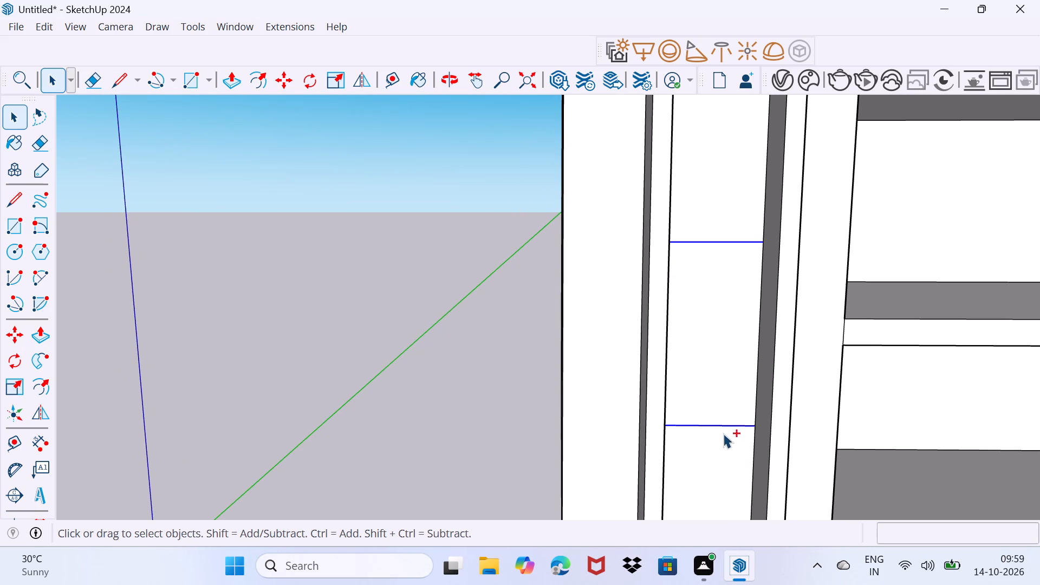
pyautogui.scroll(3, 725, 425)
pyautogui.press('m')
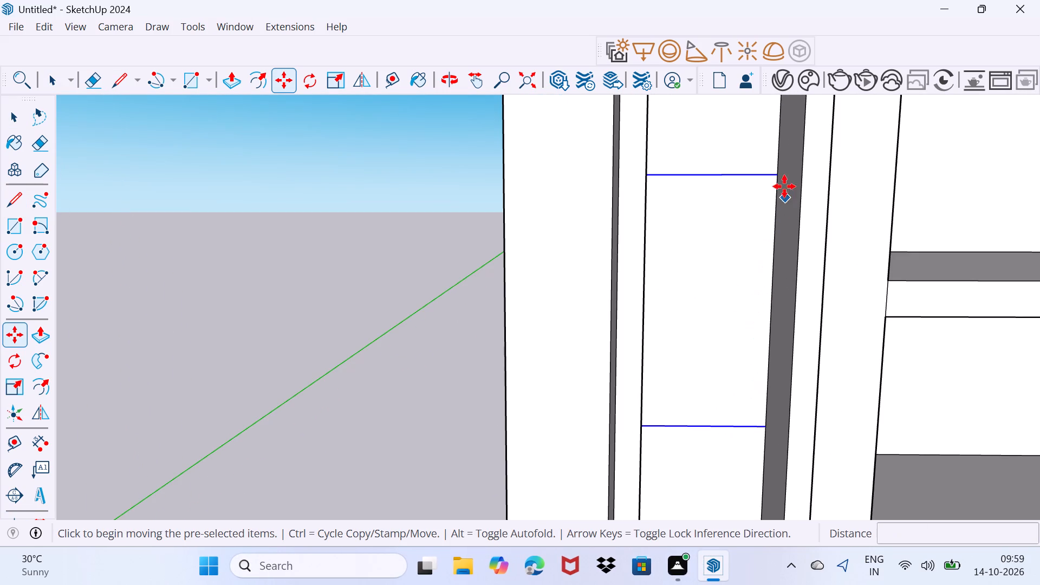
pyautogui.click(782, 176)
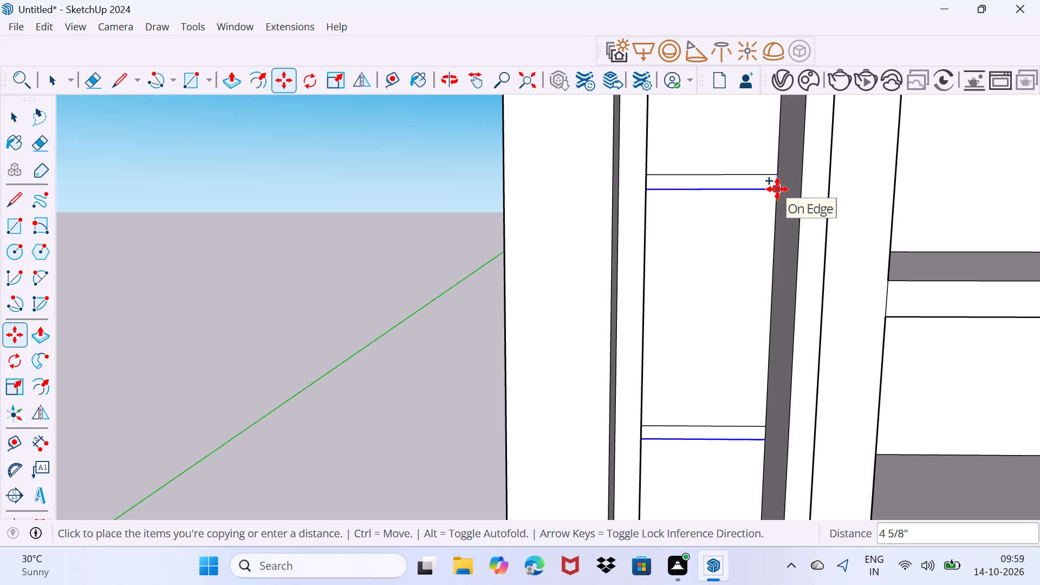
pyautogui.write('0.')
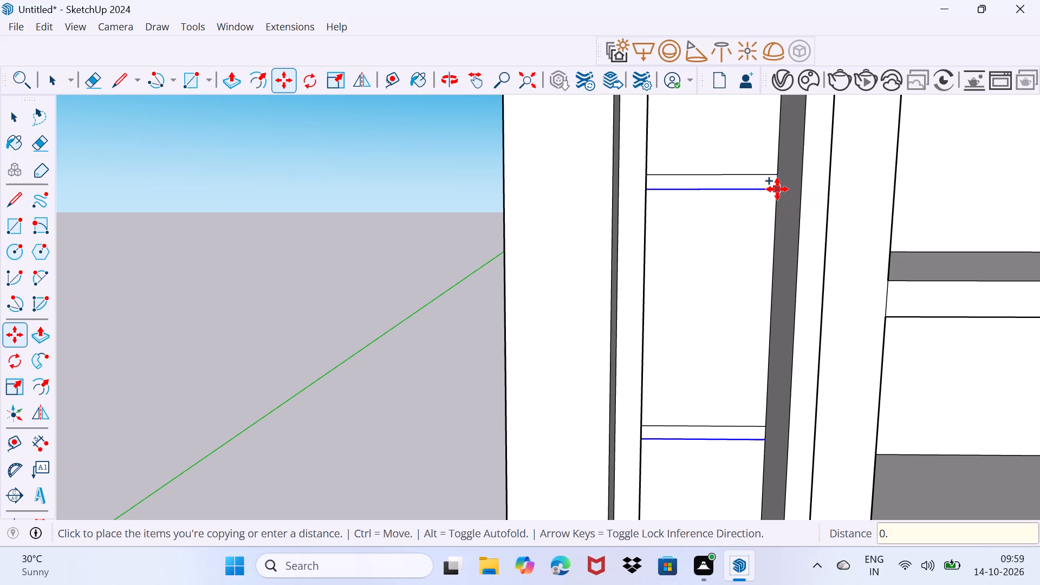
pyautogui.write('8"')
pyautogui.press('Return')
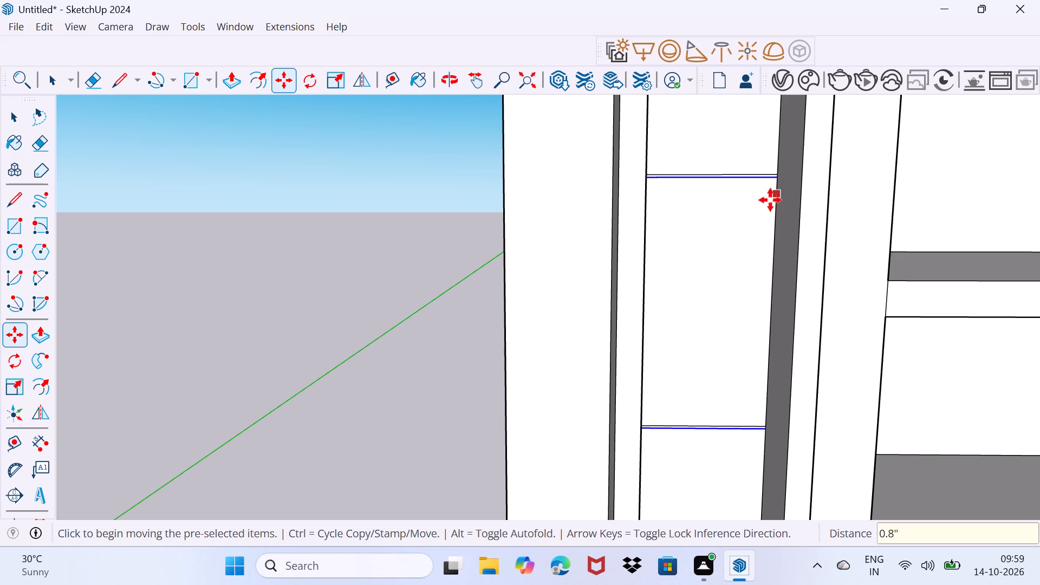
pyautogui.press('space')
pyautogui.moveTo(698, 259); pyautogui.dragTo(764, 195)
# Push/Pull the upper thin strip outward until it is flush with the raised band's front face.
pyautogui.scroll(3, 699, 220)
pyautogui.moveTo(696, 217); pyautogui.dragTo(629, 304, button='middle')
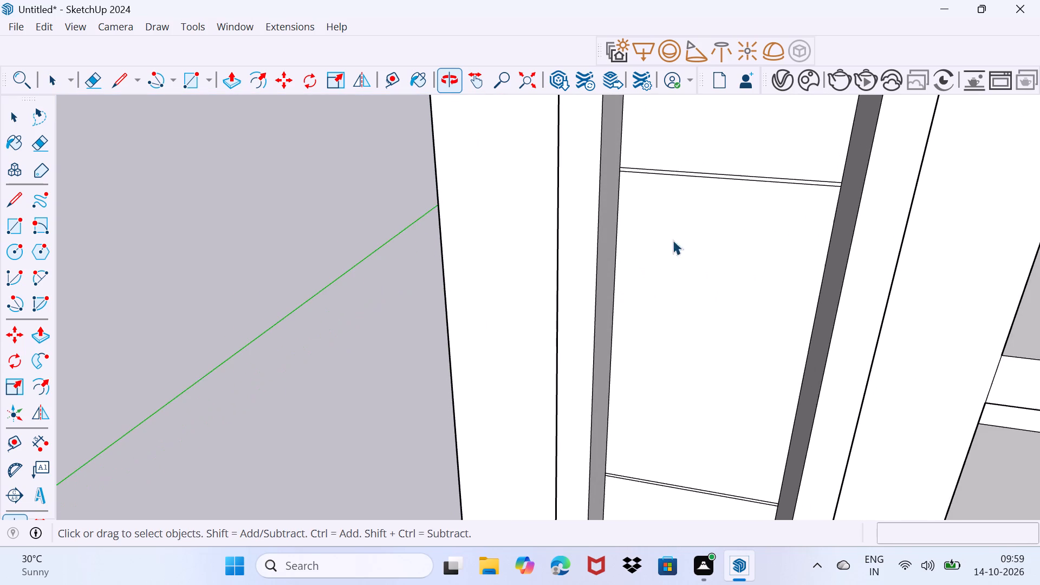
pyautogui.scroll(3, 689, 209)
pyautogui.moveTo(676, 214); pyautogui.dragTo(681, 286, button='middle')
pyautogui.scroll(1, 676, 214)
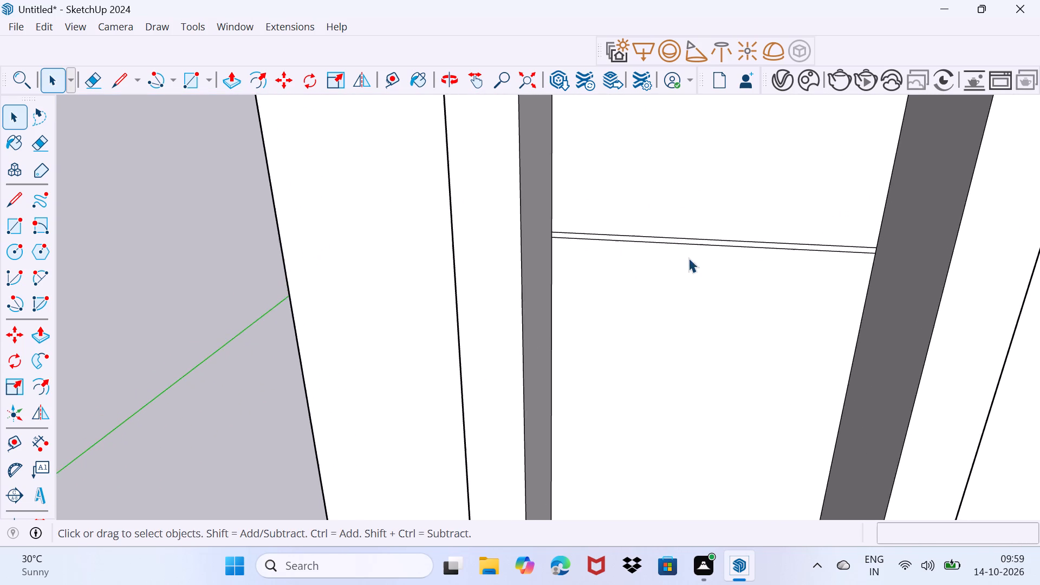
pyautogui.scroll(3, 689, 250)
pyautogui.click(688, 241)
pyautogui.scroll(-7, 691, 242)
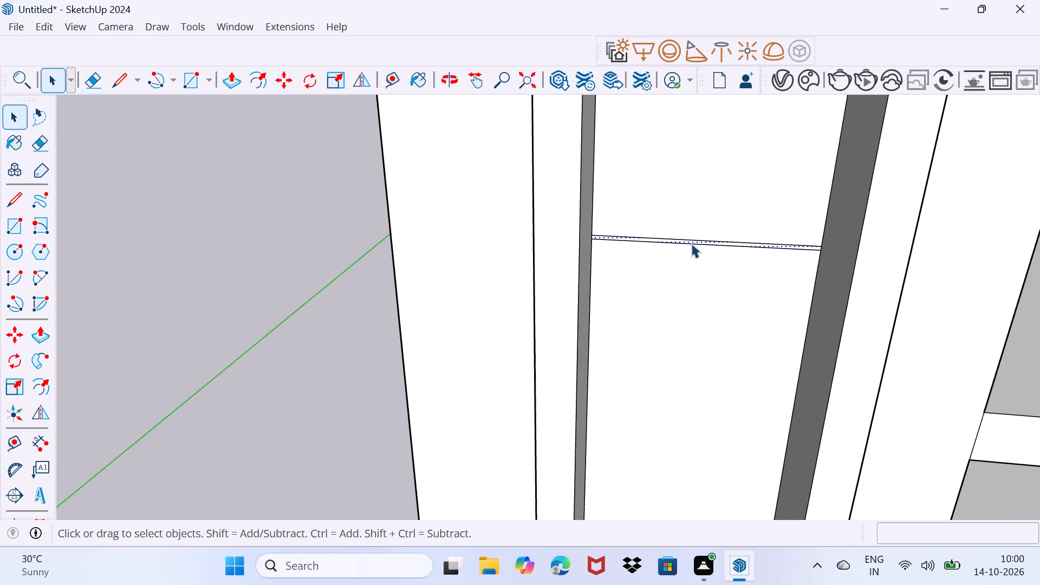
pyautogui.press('p')
pyautogui.moveTo(753, 251); pyautogui.dragTo(762, 255)
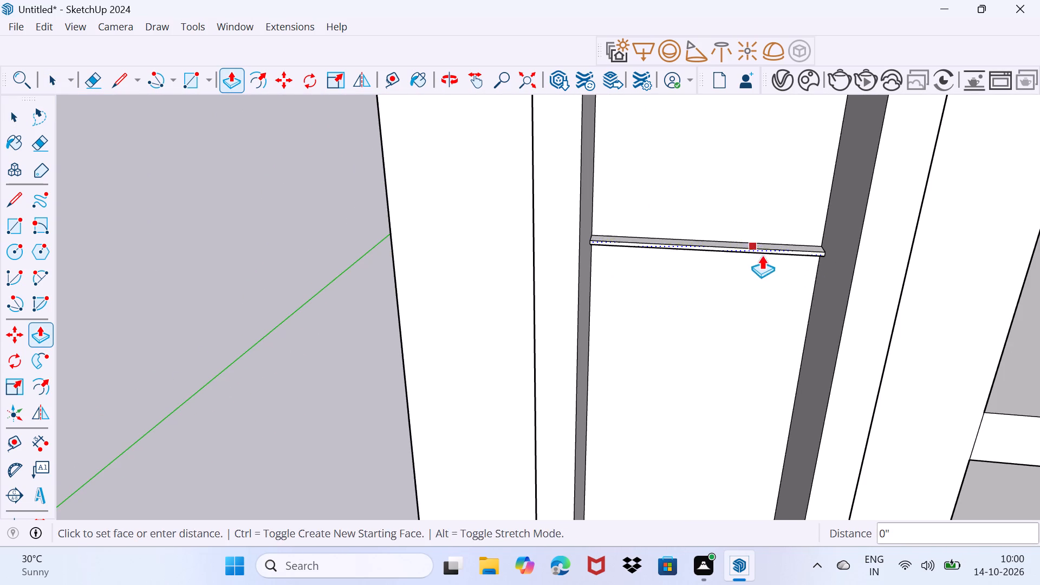
pyautogui.moveTo(785, 261); pyautogui.dragTo(867, 264)
pyautogui.click(867, 264)
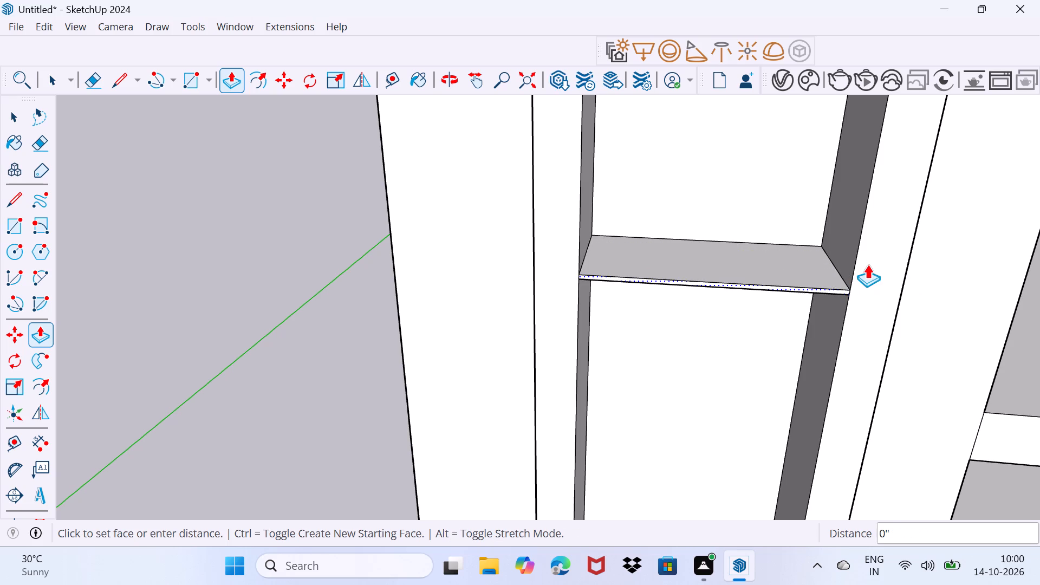
pyautogui.scroll(-4, 812, 322)
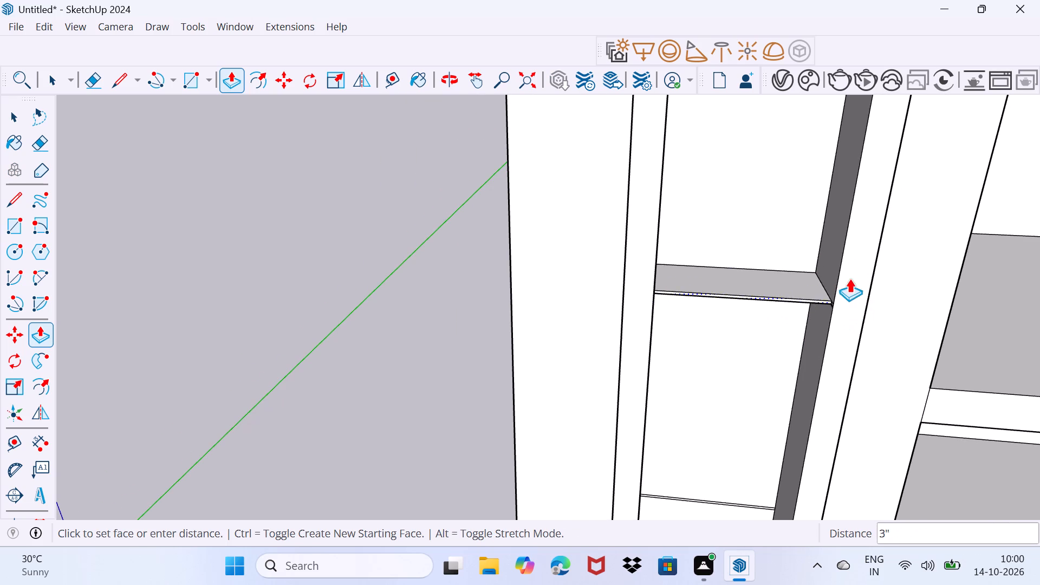
pyautogui.moveTo(849, 278); pyautogui.dragTo(744, 292, button='middle')
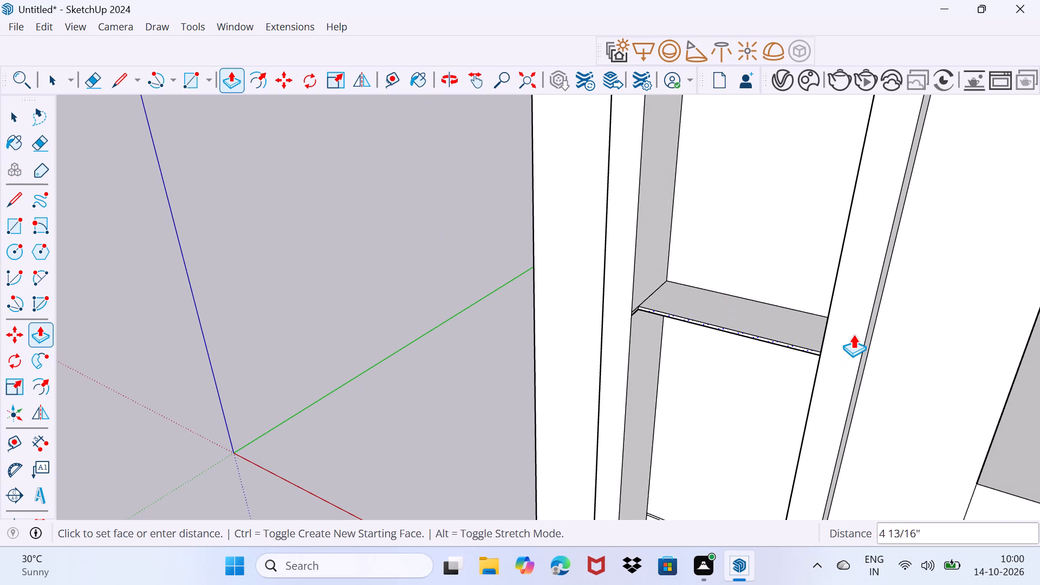
pyautogui.click(830, 334)
pyautogui.press('space')
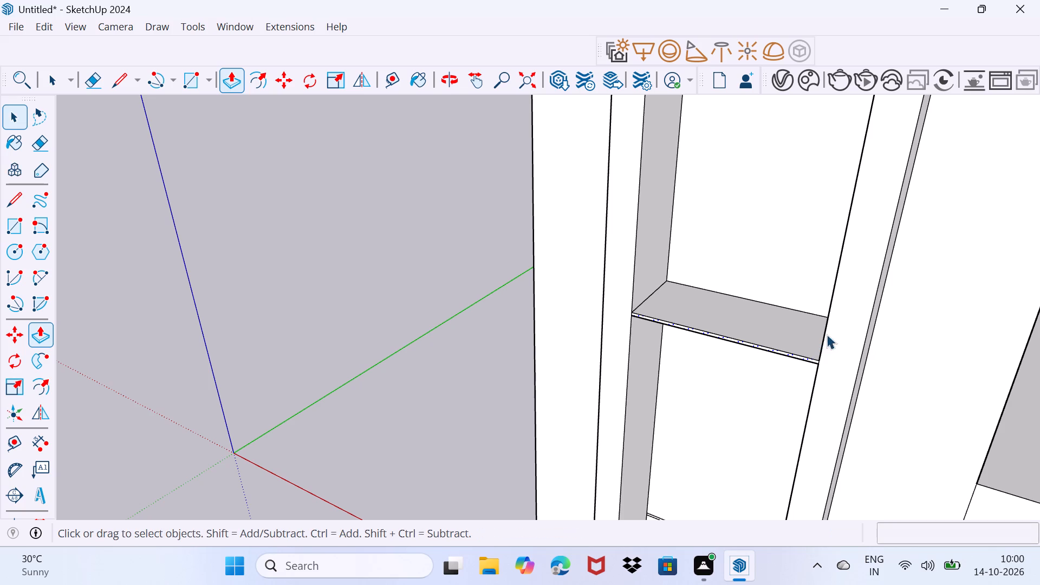
# Push/Pull the lower thin strip outward to the raised band's front face, forming a second shelf-like division.
pyautogui.moveTo(803, 380); pyautogui.dragTo(828, 366)
pyautogui.scroll(-2, 754, 385)
pyautogui.moveTo(751, 399); pyautogui.dragTo(837, 266, button='middle')
pyautogui.scroll(7, 795, 427)
pyautogui.moveTo(797, 414); pyautogui.dragTo(723, 372, button='middle')
pyautogui.scroll(4, 712, 364)
pyautogui.moveTo(718, 360); pyautogui.dragTo(757, 351, button='middle')
pyautogui.click(740, 295)
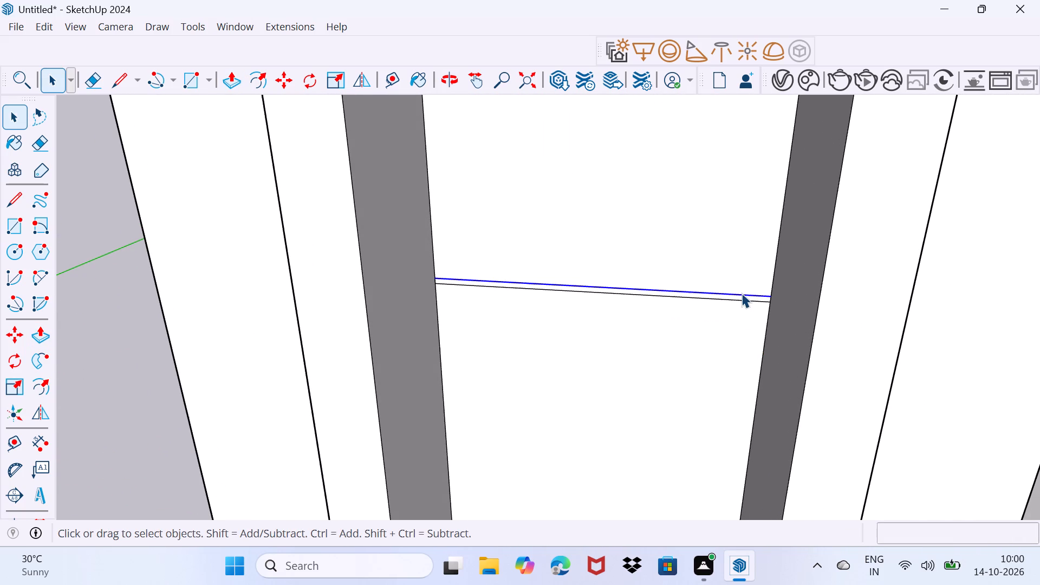
pyautogui.moveTo(740, 304); pyautogui.dragTo(764, 281)
pyautogui.scroll(4, 739, 298)
pyautogui.click(739, 296)
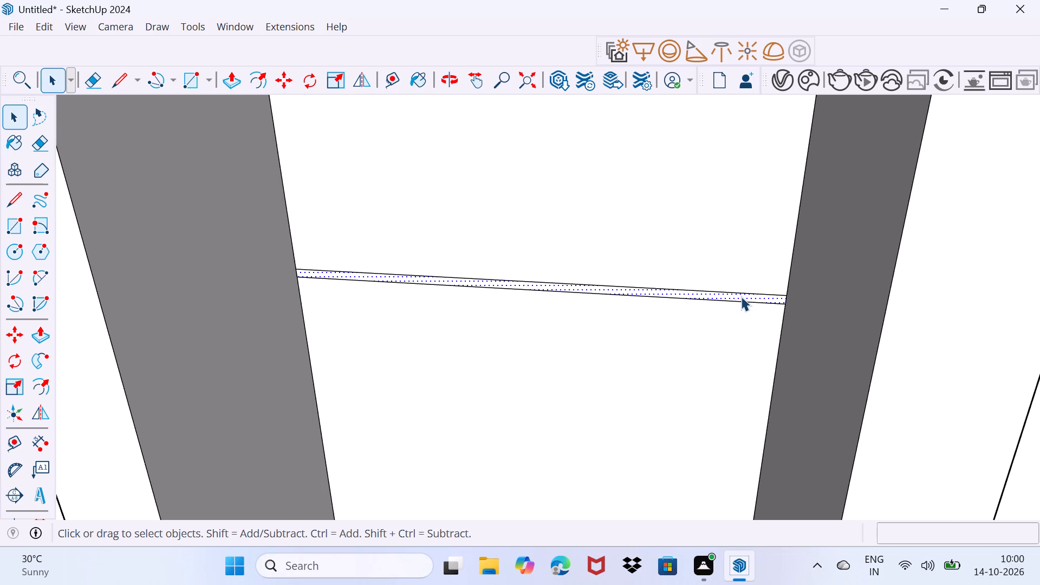
pyautogui.press('p')
pyautogui.click(741, 296)
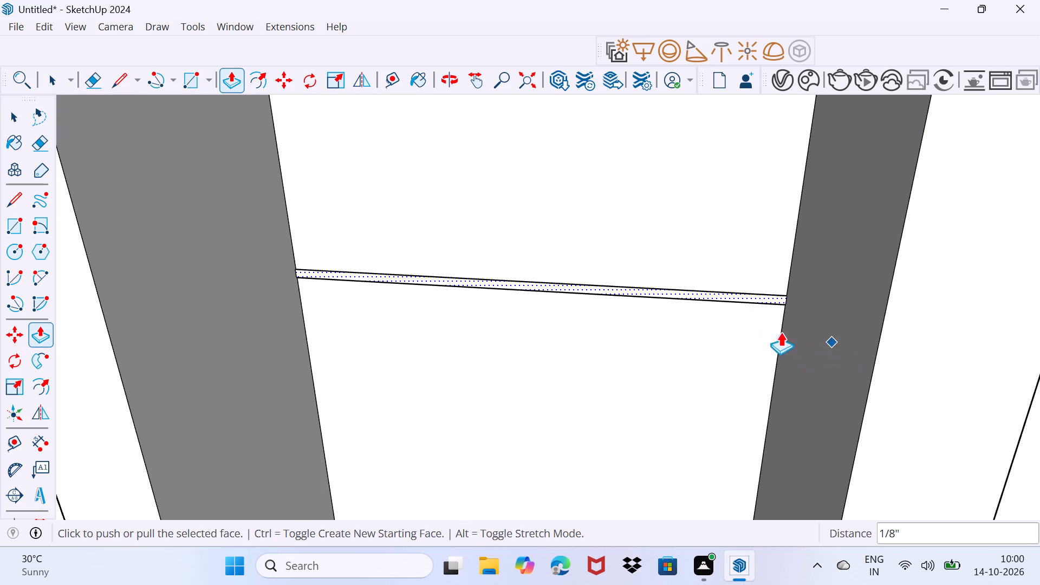
pyautogui.click(768, 324)
pyautogui.moveTo(771, 316); pyautogui.dragTo(901, 340)
pyautogui.click(901, 340)
pyautogui.press('space')
pyautogui.moveTo(770, 379); pyautogui.dragTo(784, 353)
# Draw a third horizontal line about 3' 9" long across the recessed face, above the two divisions and level with the next slab.
pyautogui.scroll(-3, 682, 348)
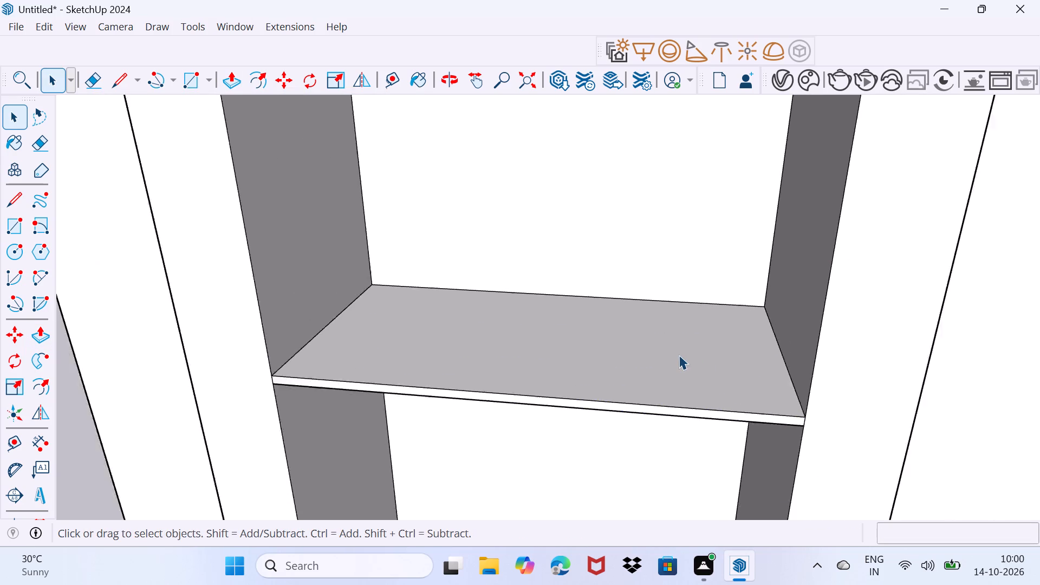
pyautogui.scroll(-20, 679, 355)
pyautogui.scroll(-2, 679, 355)
pyautogui.middleClick(659, 345)
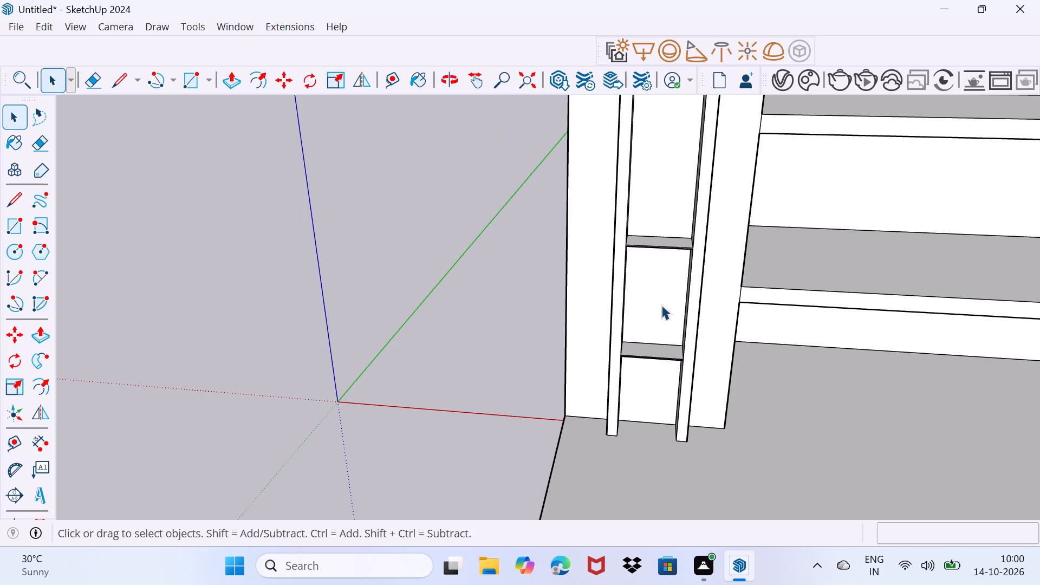
pyautogui.keyDown('shift'); pyautogui.moveTo(663, 301); pyautogui.dragTo(619, 488, button='middle'); pyautogui.keyUp('shift')
pyautogui.scroll(2, 608, 366)
pyautogui.moveTo(584, 396); pyautogui.dragTo(667, 333, button='middle')
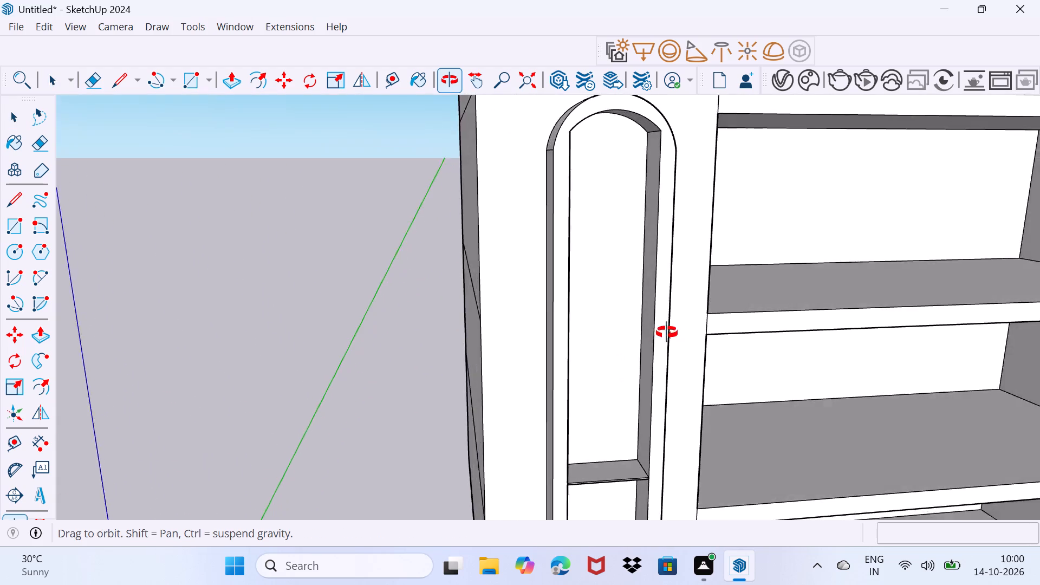
pyautogui.moveTo(667, 333); pyautogui.dragTo(661, 311, button='middle')
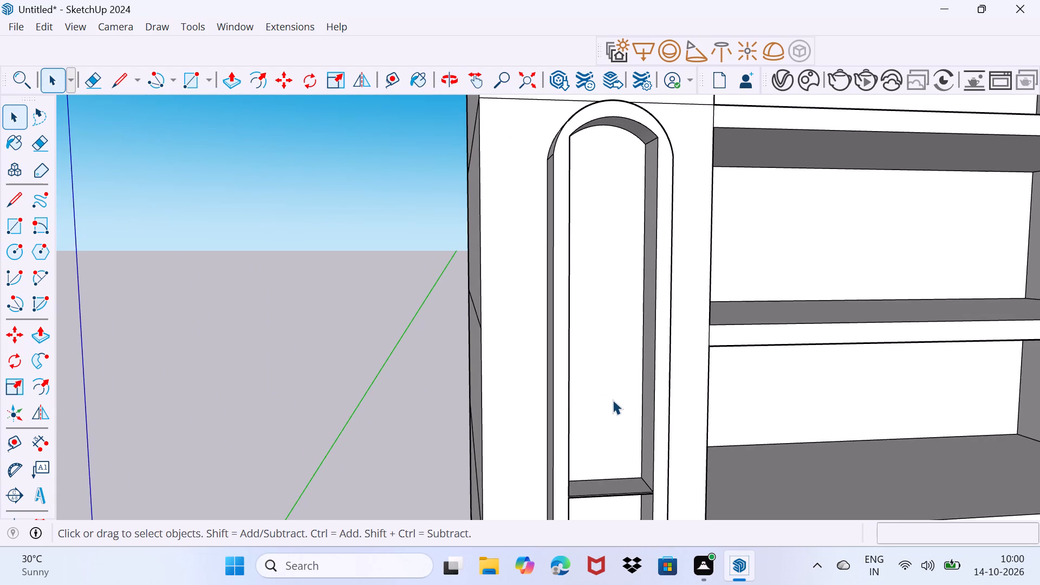
pyautogui.scroll(3, 601, 428)
pyautogui.moveTo(601, 428); pyautogui.dragTo(614, 461, button='middle')
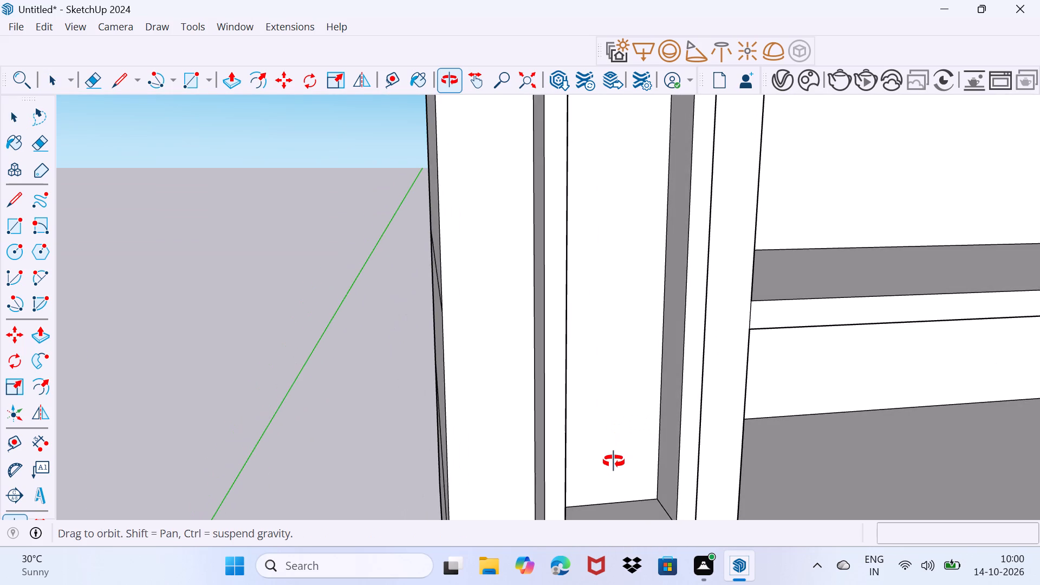
pyautogui.moveTo(614, 461); pyautogui.dragTo(636, 583, button='middle')
pyautogui.moveTo(623, 539); pyautogui.dragTo(615, 507, button='middle')
pyautogui.moveTo(621, 486); pyautogui.dragTo(620, 445, button='middle')
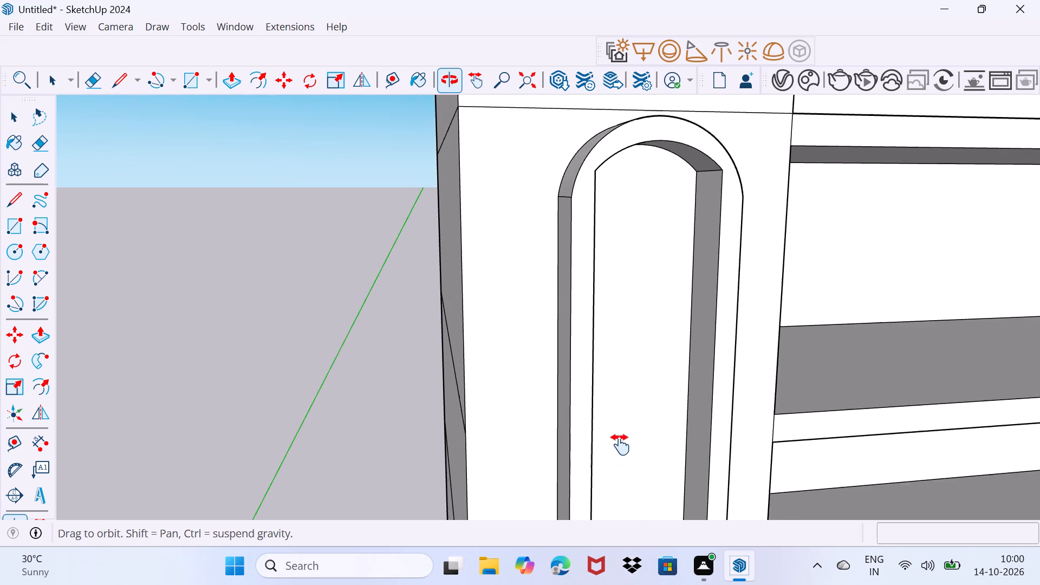
pyautogui.moveTo(620, 445); pyautogui.dragTo(617, 348, button='middle')
pyautogui.scroll(2, 622, 372)
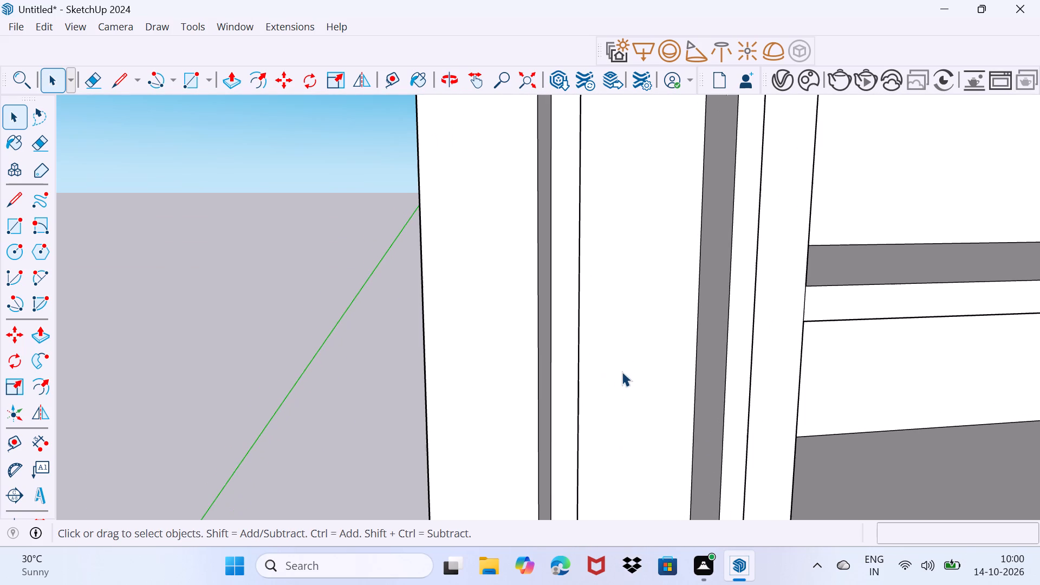
pyautogui.press('l')
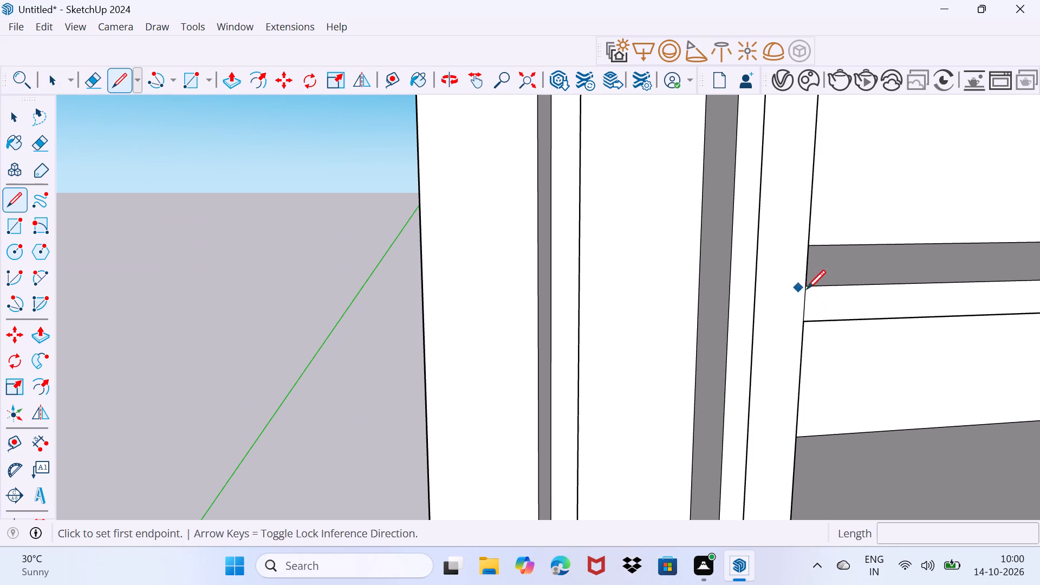
pyautogui.click(697, 302)
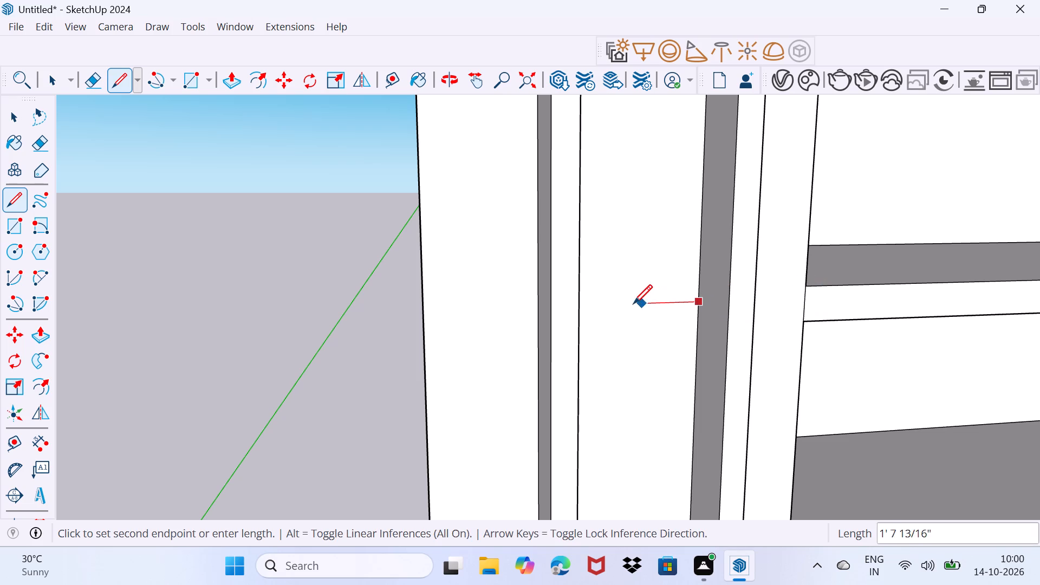
pyautogui.moveTo(612, 305); pyautogui.dragTo(522, 334, button='middle')
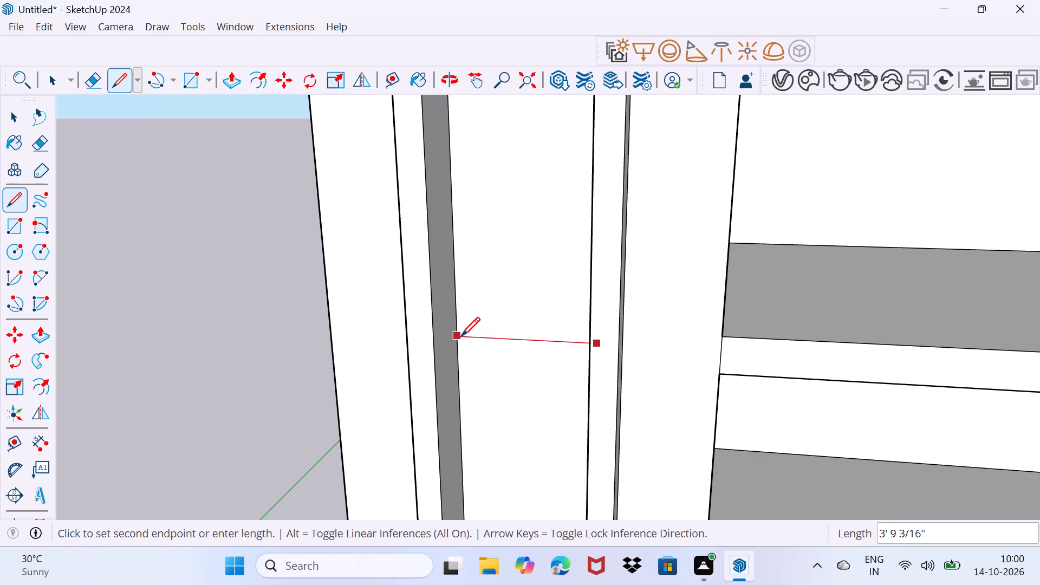
pyautogui.click(459, 335)
pyautogui.press('space')
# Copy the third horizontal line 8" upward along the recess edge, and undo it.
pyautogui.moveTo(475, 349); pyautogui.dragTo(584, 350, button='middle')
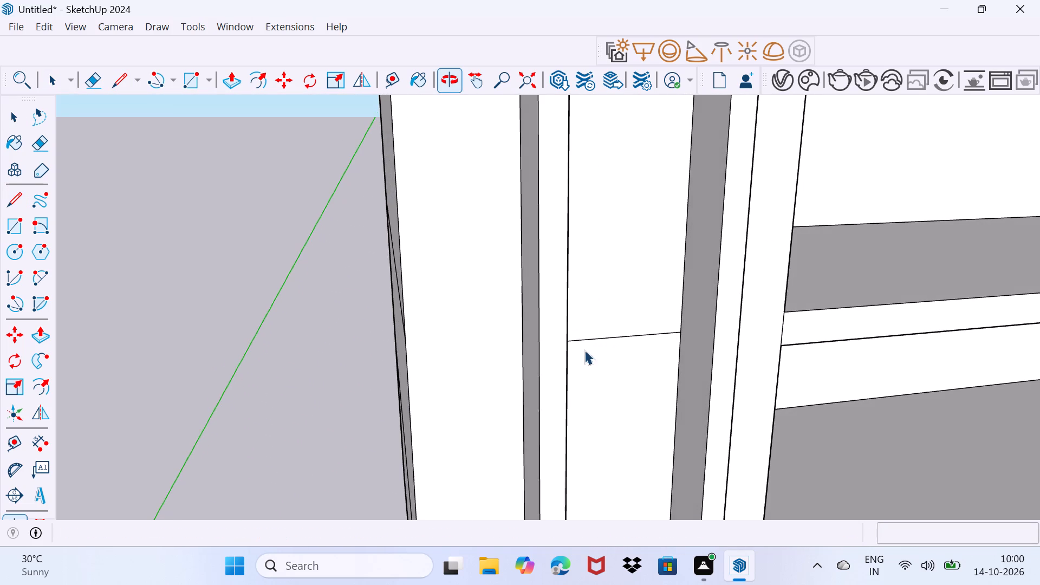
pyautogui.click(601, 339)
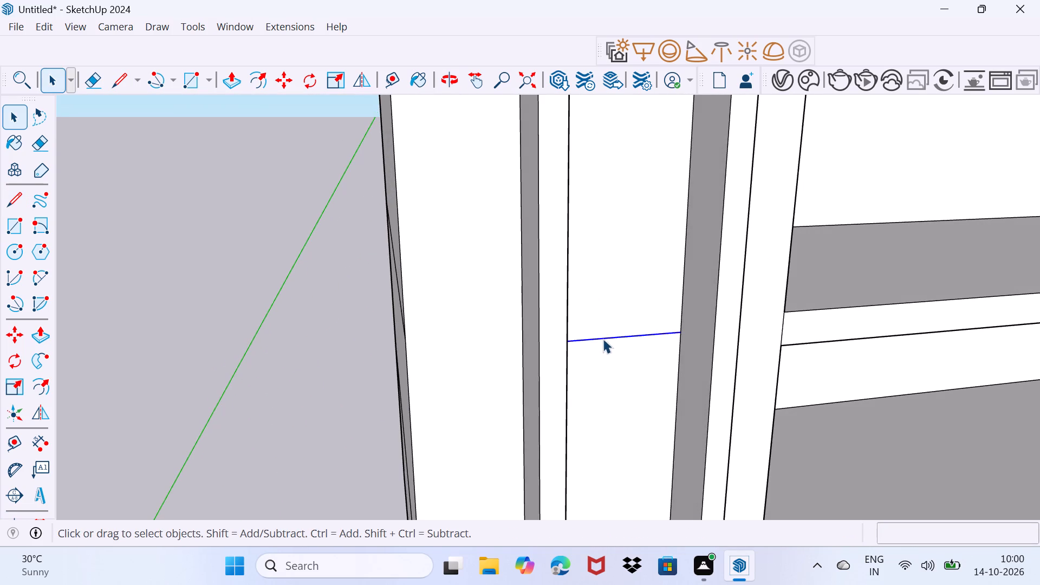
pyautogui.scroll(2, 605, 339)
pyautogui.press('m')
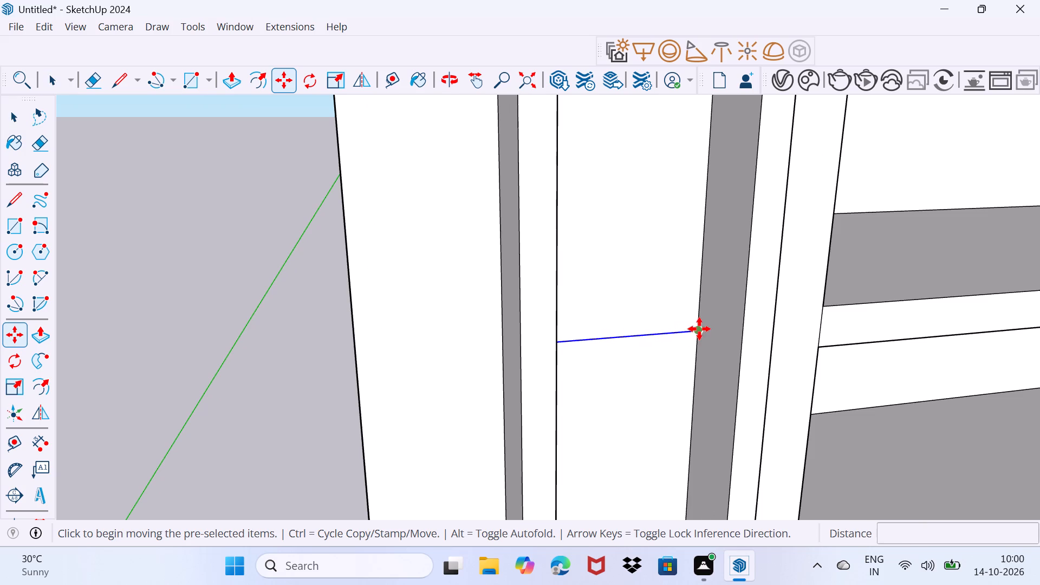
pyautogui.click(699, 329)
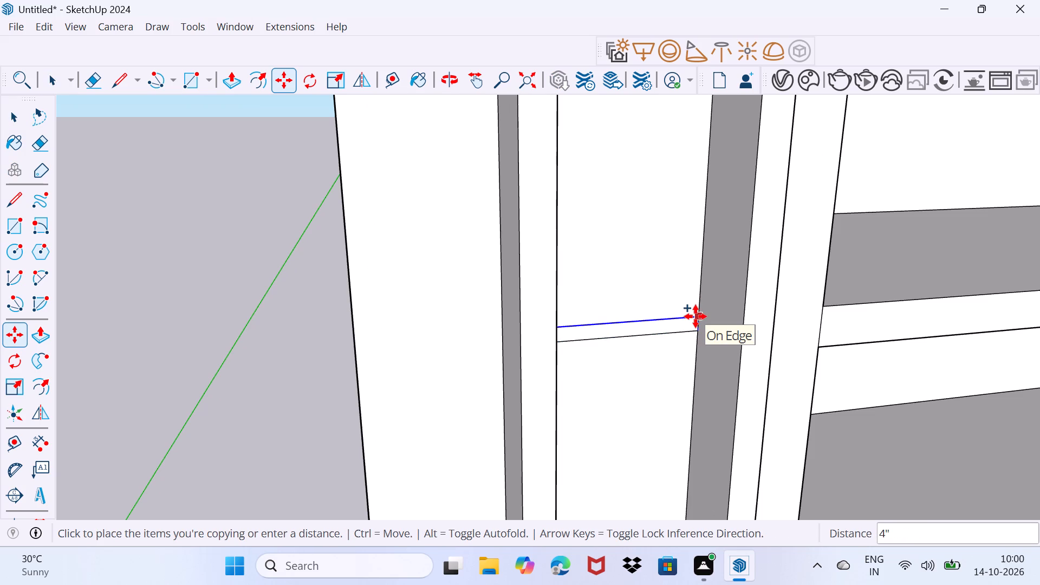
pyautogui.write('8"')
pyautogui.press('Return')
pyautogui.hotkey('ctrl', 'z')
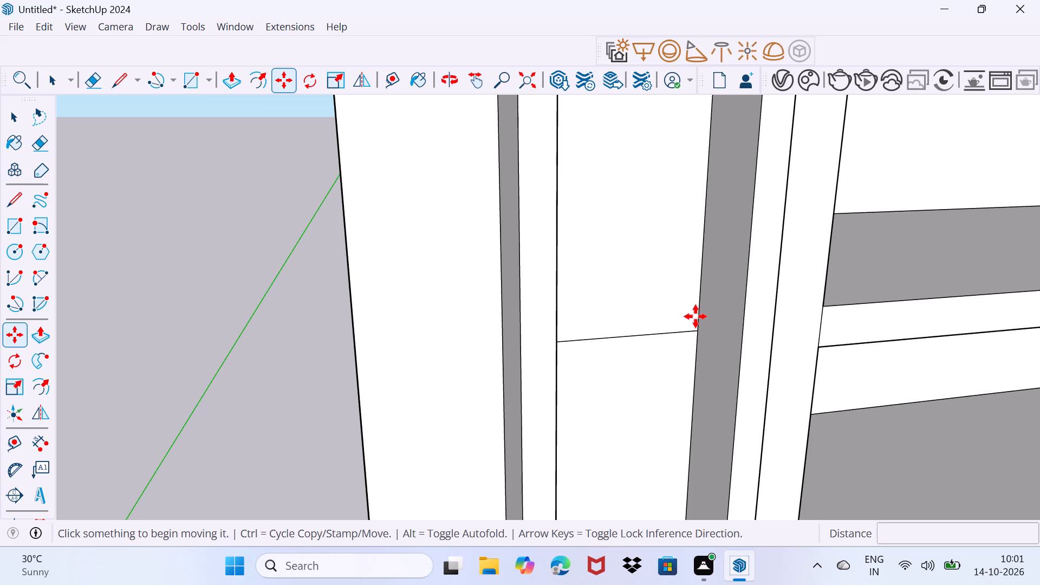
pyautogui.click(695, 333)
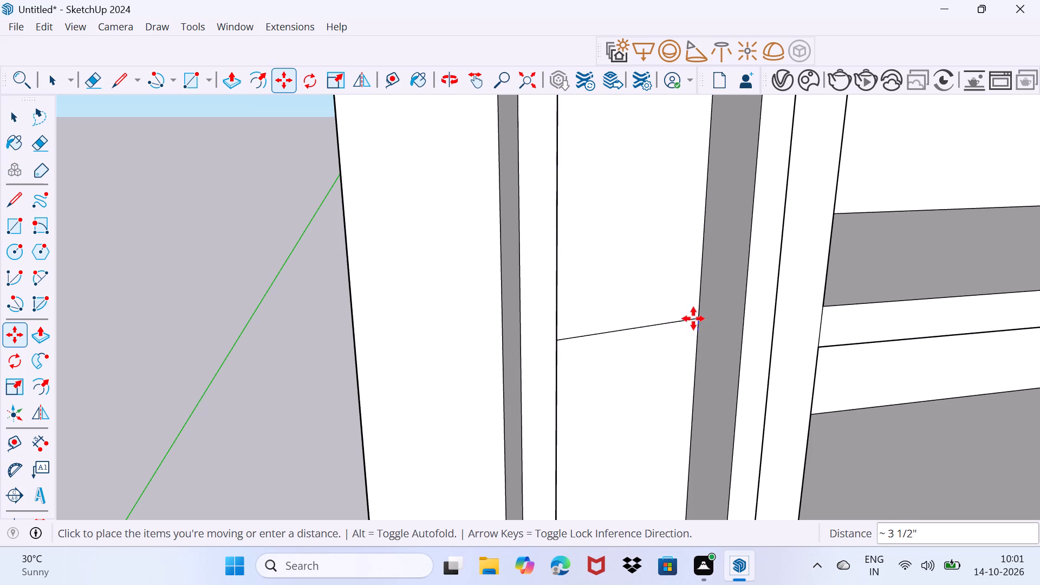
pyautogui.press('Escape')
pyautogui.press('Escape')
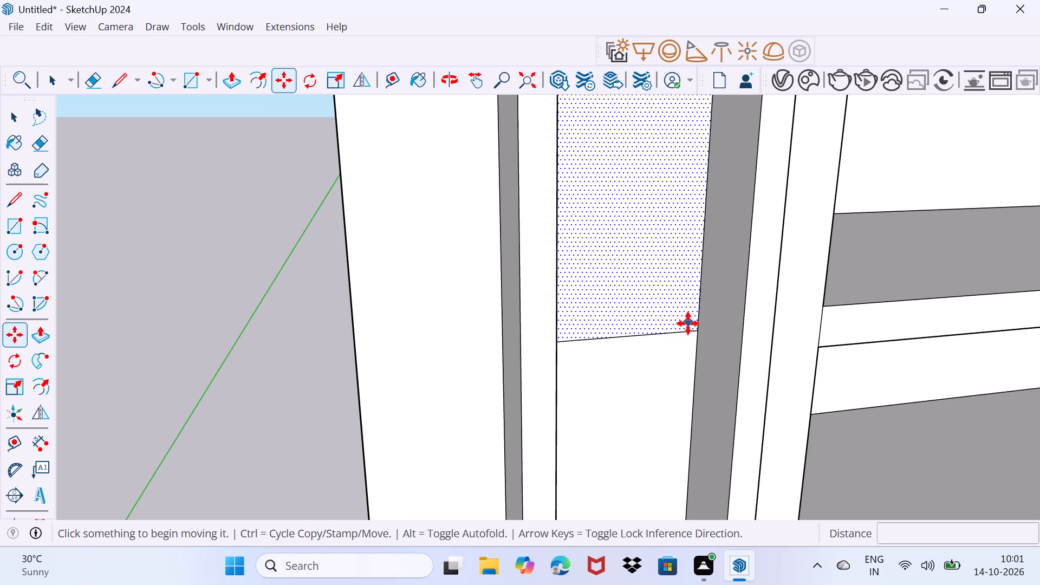
# Copy the third horizontal line 0.8" upward along the recess edge to outline a thin strip.
pyautogui.press('space')
pyautogui.click(675, 330)
pyautogui.press('m')
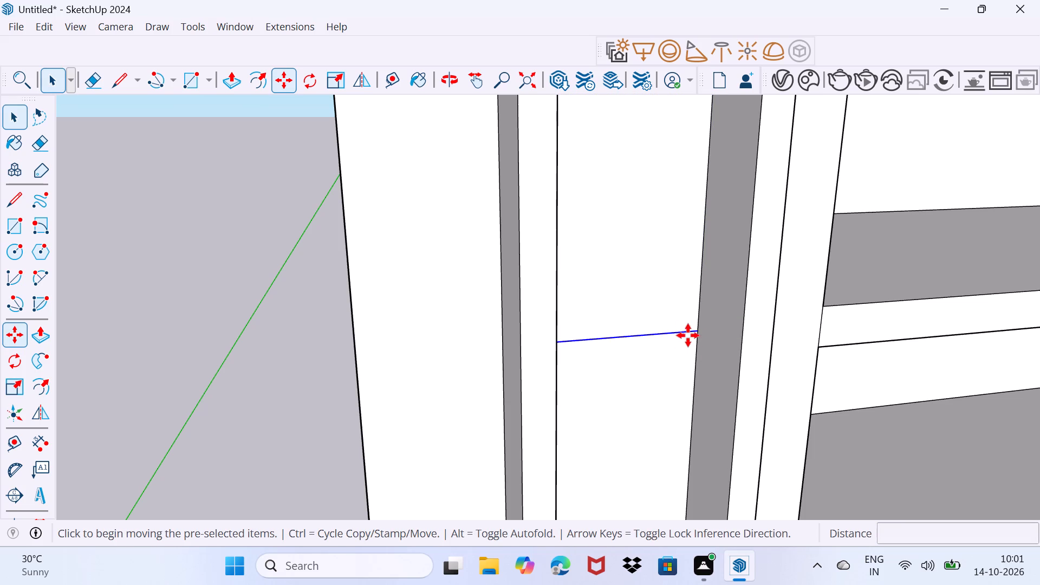
pyautogui.click(695, 334)
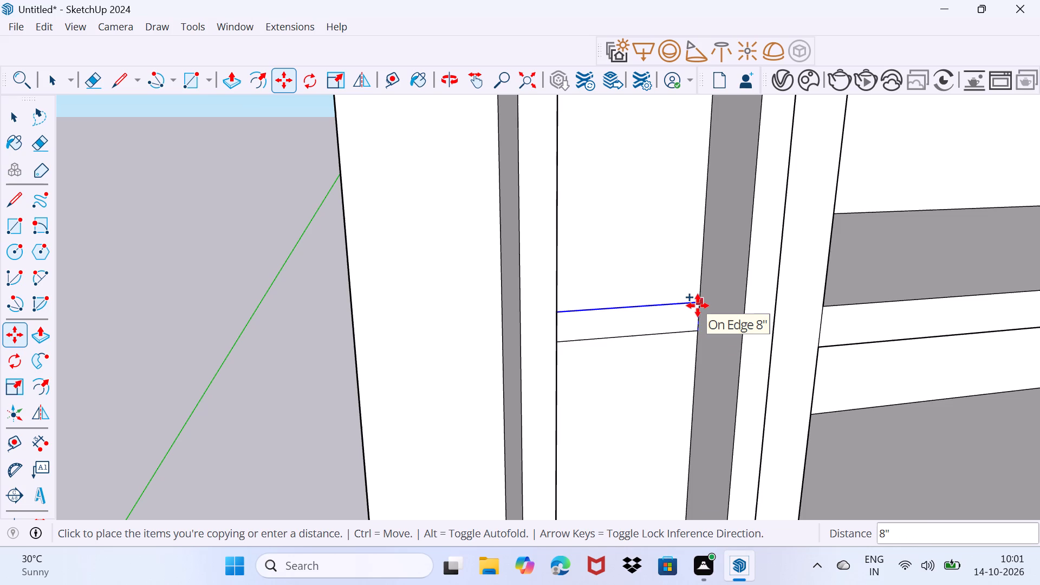
pyautogui.write('0.8"')
pyautogui.press('Return')
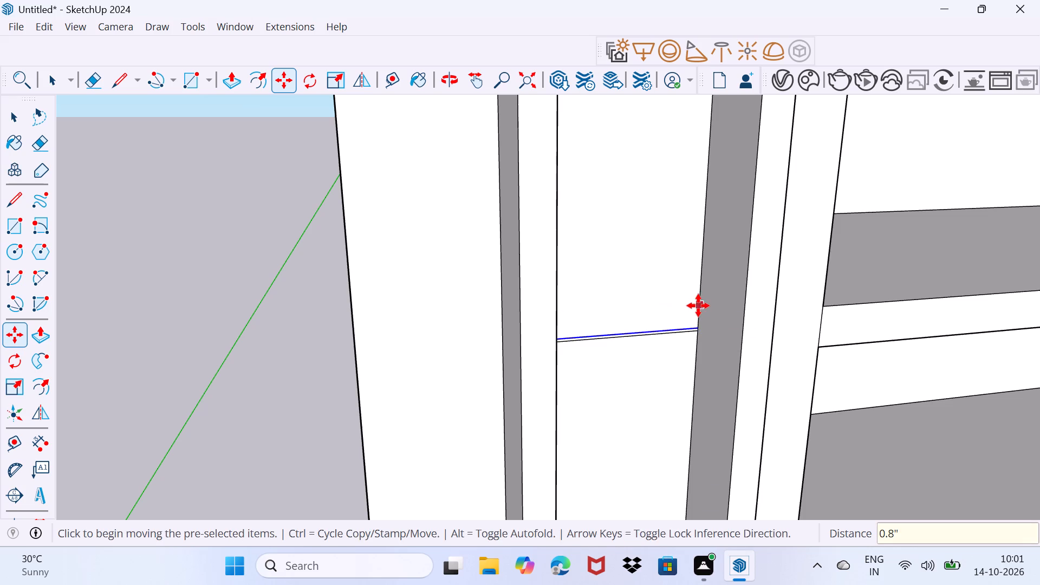
# Push/Pull the new thin strip outward to the raised band's front face, forming the third shelf-like division.
pyautogui.press('space')
pyautogui.moveTo(614, 366); pyautogui.dragTo(643, 329)
pyautogui.scroll(10, 650, 322)
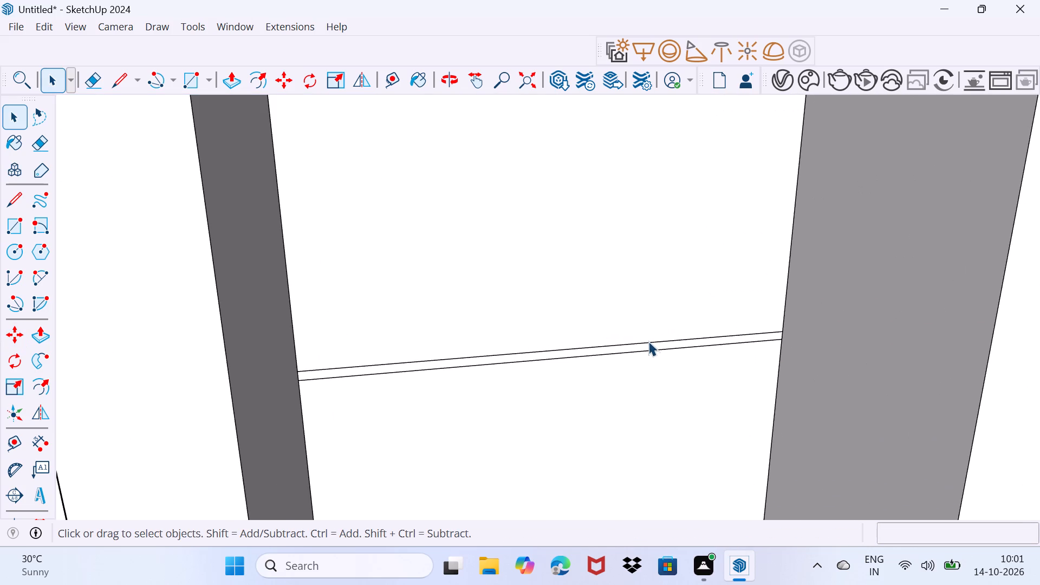
pyautogui.click(651, 345)
pyautogui.moveTo(648, 352); pyautogui.dragTo(661, 330)
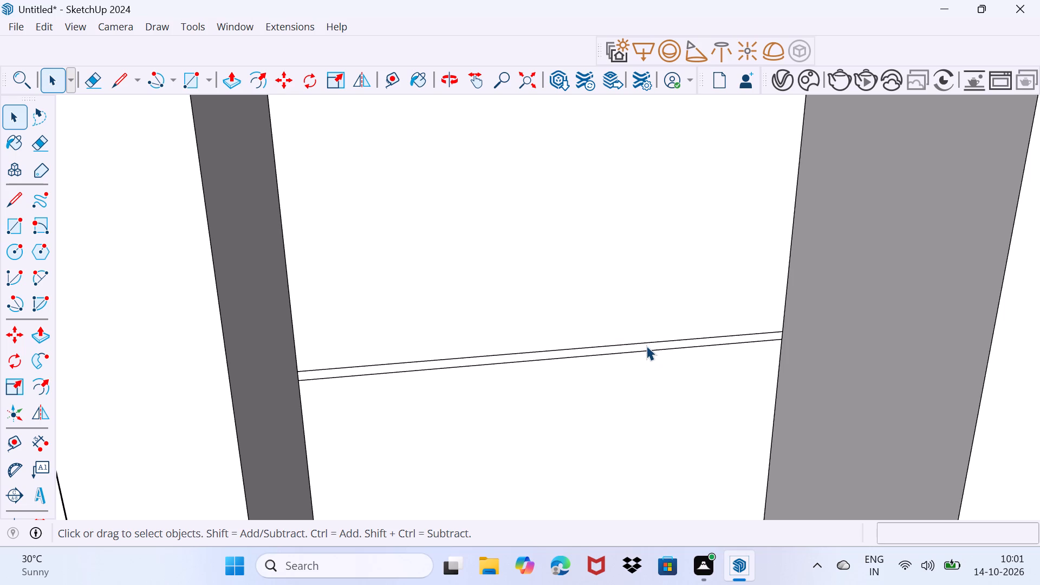
pyautogui.click(646, 346)
pyautogui.scroll(-4, 646, 346)
pyautogui.press('p')
pyautogui.click(645, 346)
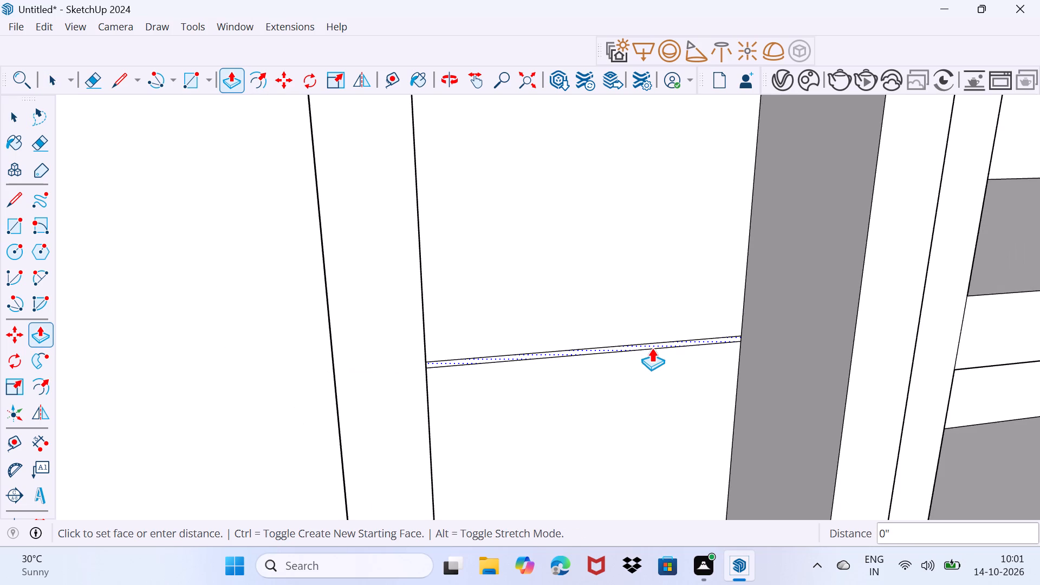
pyautogui.click(882, 347)
pyautogui.press('space')
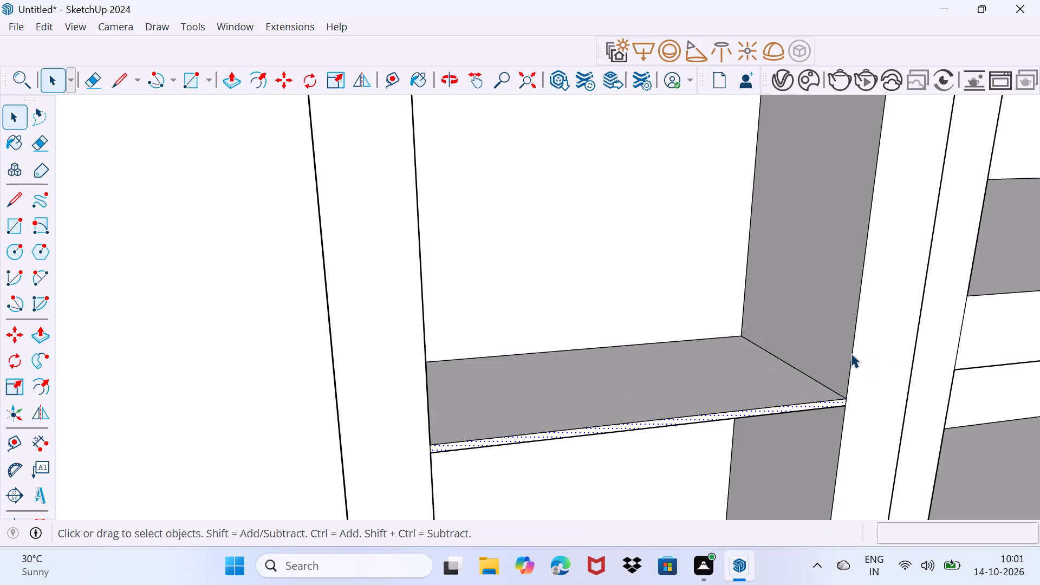
# Examine the arch-topped strip and its three divisions against the adjoining storeys and slabs.
pyautogui.moveTo(849, 356); pyautogui.dragTo(666, 409, button='middle')
pyautogui.scroll(-19, 666, 409)
pyautogui.moveTo(660, 402); pyautogui.dragTo(699, 385, button='middle')
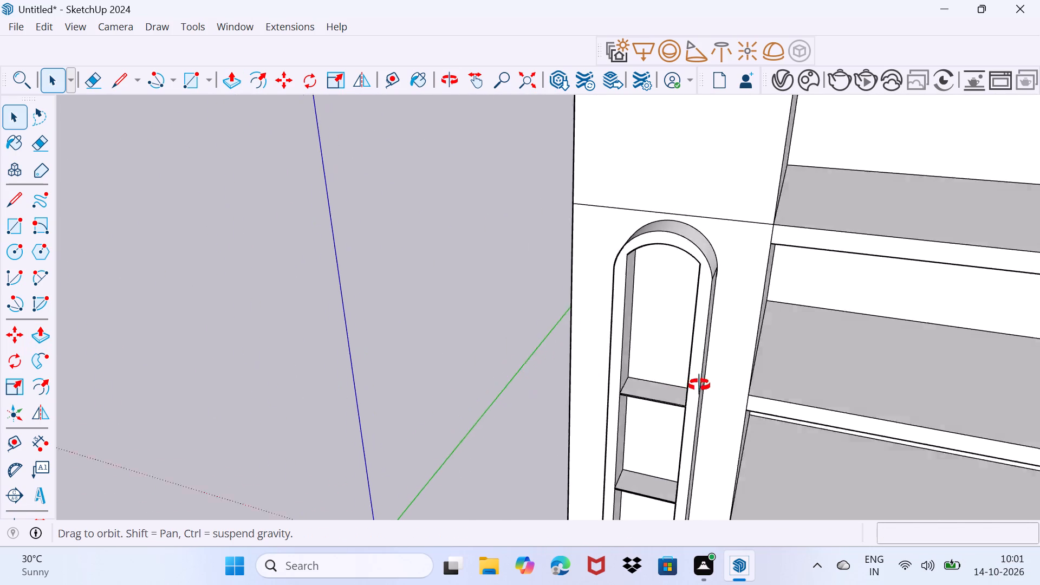
pyautogui.moveTo(699, 385); pyautogui.dragTo(763, 309, button='middle')
pyautogui.scroll(-7, 750, 317)
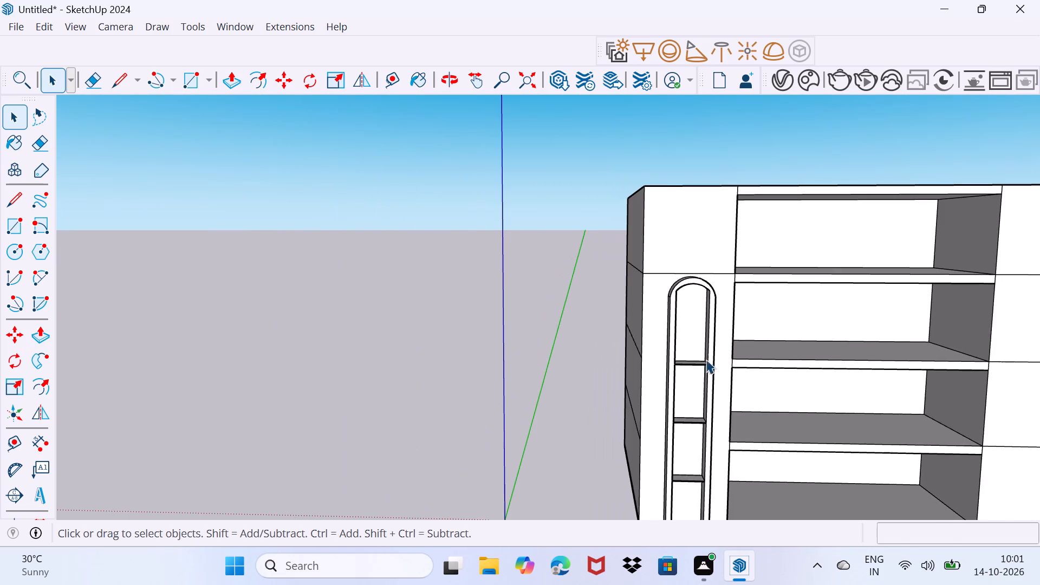
pyautogui.scroll(3, 679, 450)
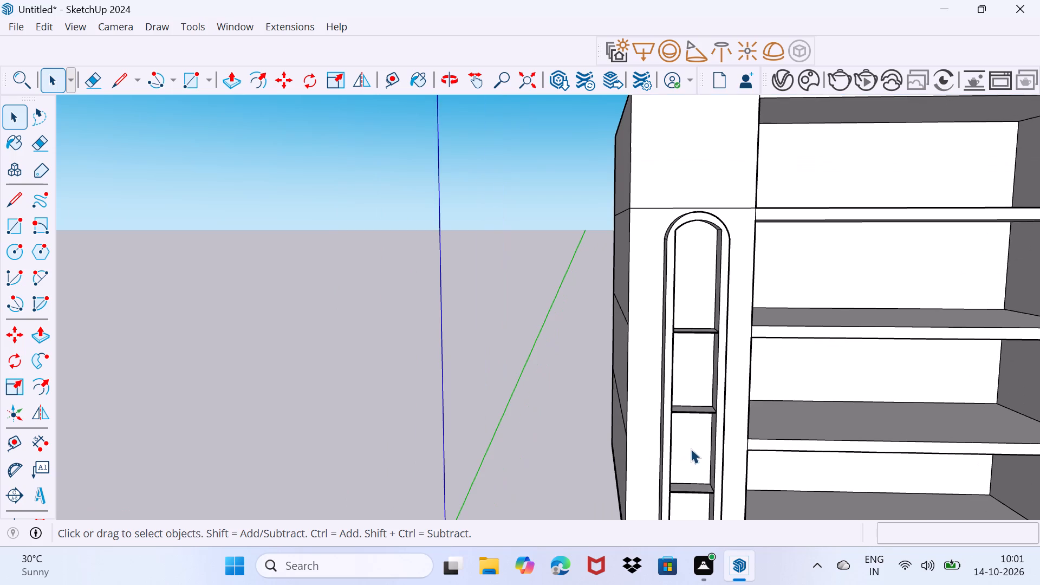
pyautogui.moveTo(691, 448); pyautogui.dragTo(508, 436, button='middle')
pyautogui.scroll(1, 503, 445)
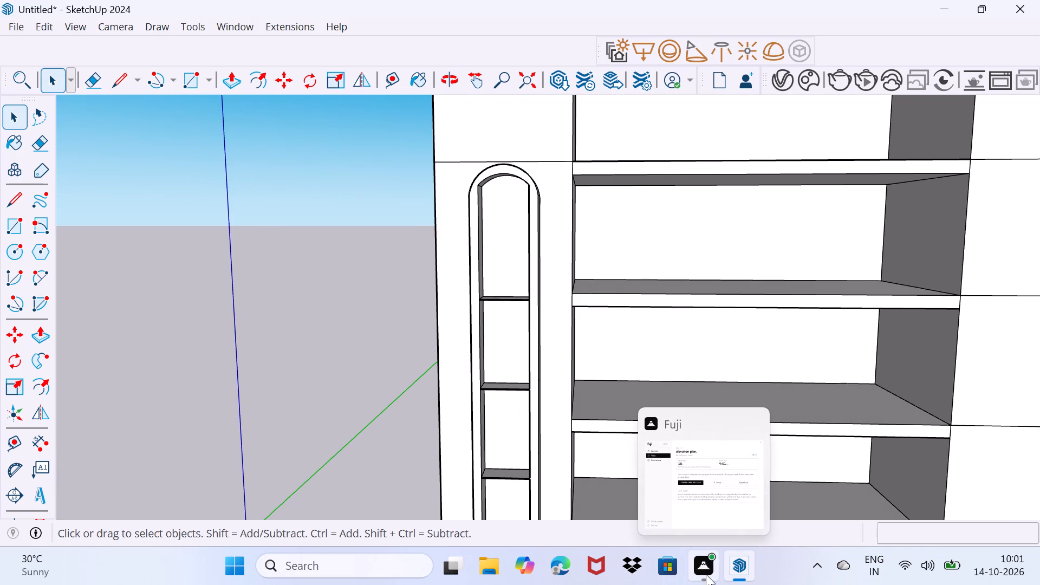
# Open 3D Warehouse and search it for "window".
pyautogui.click(228, 22)
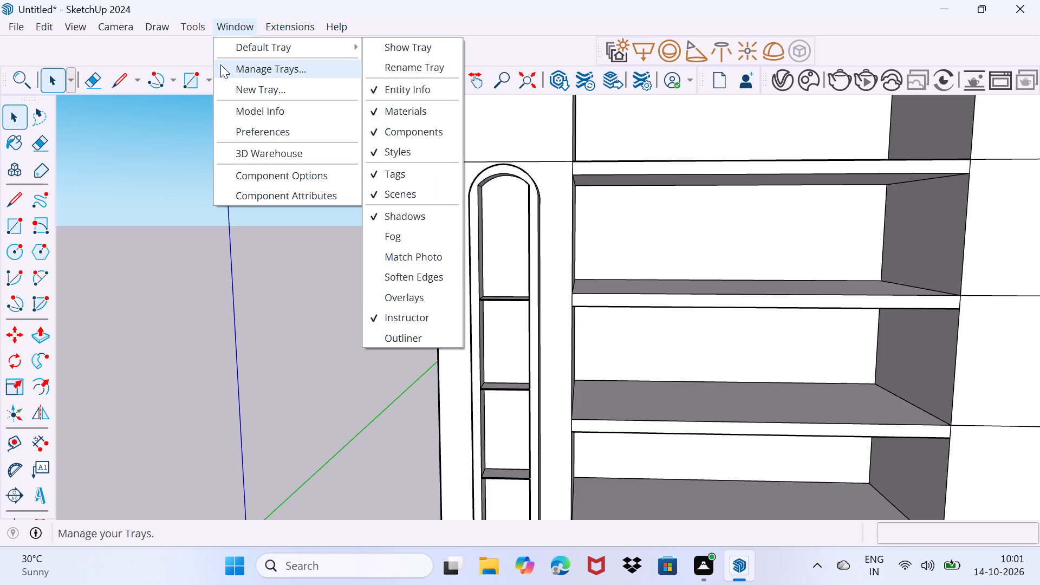
pyautogui.click(257, 149)
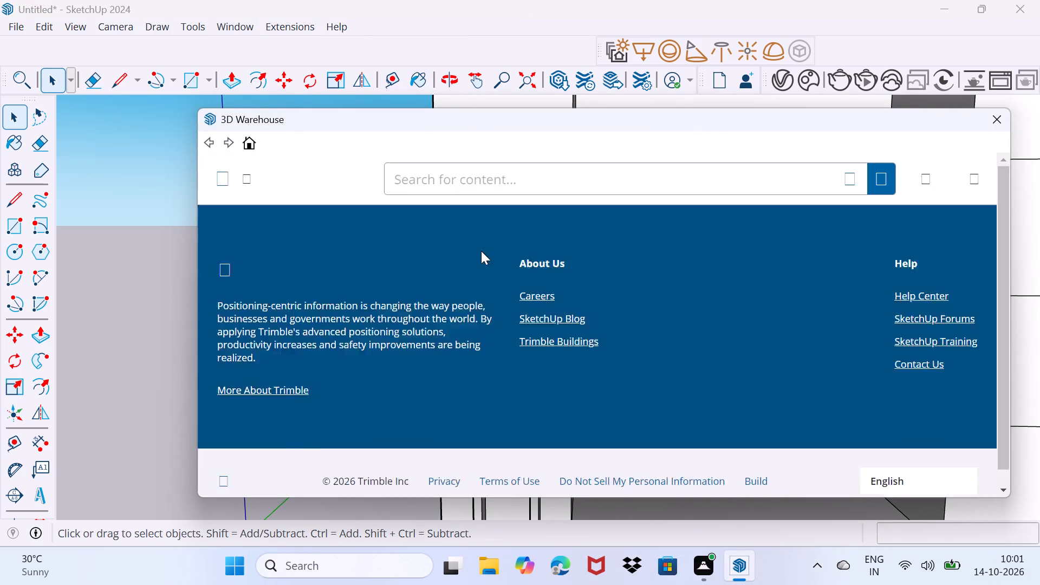
pyautogui.click(504, 175)
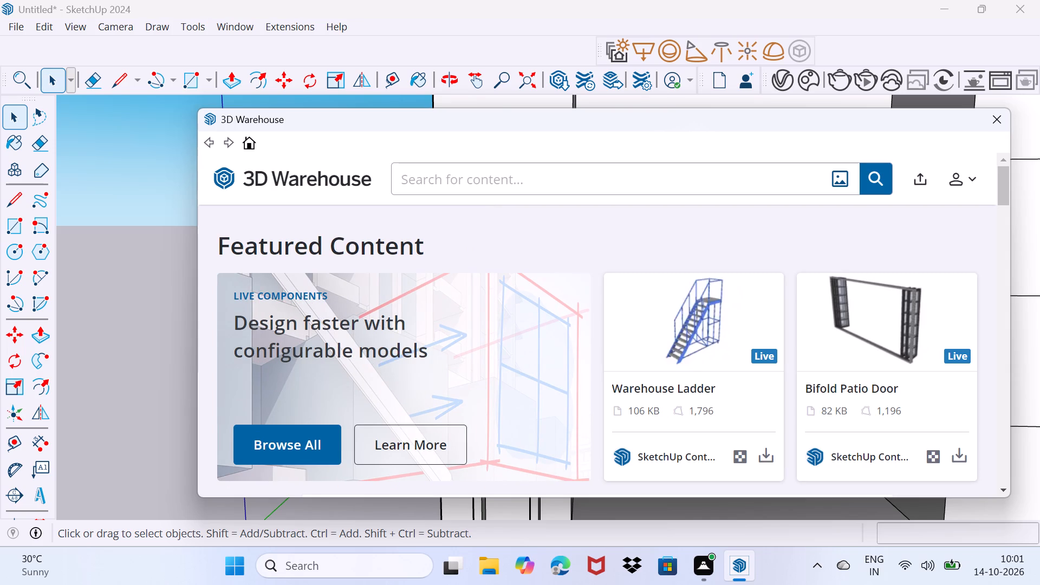
pyautogui.write('window')
pyautogui.press('Return')
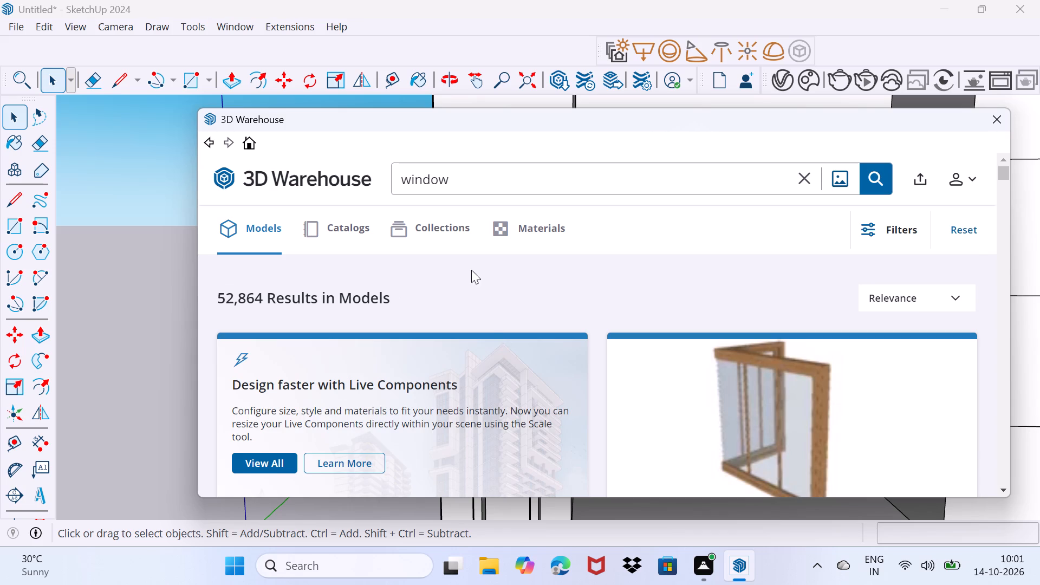
# Browse the window models in the search results for one that suits the elevation.
pyautogui.scroll(-7, 484, 305)
pyautogui.scroll(-5, 508, 359)
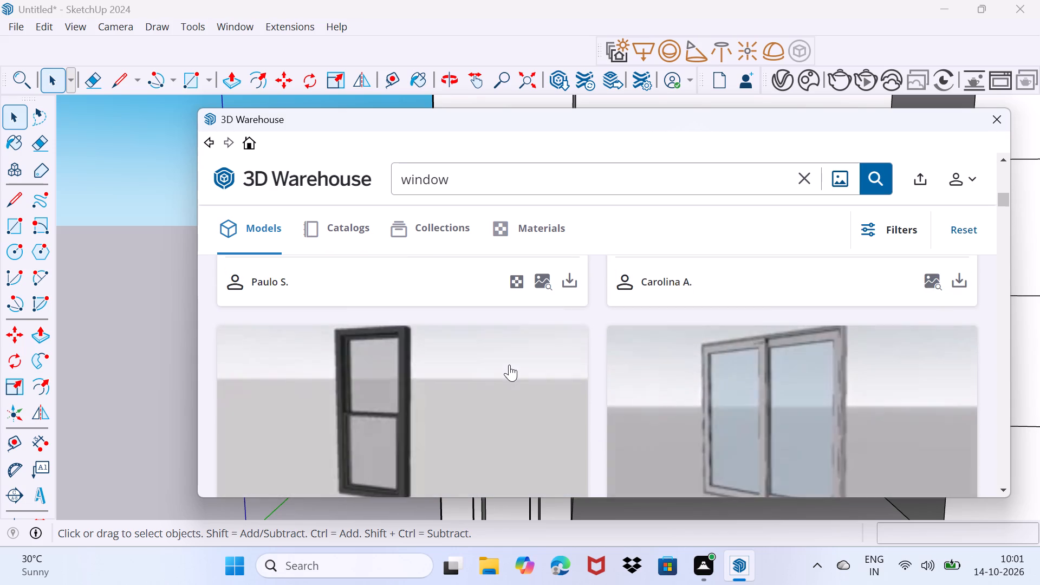
pyautogui.scroll(-15, 509, 365)
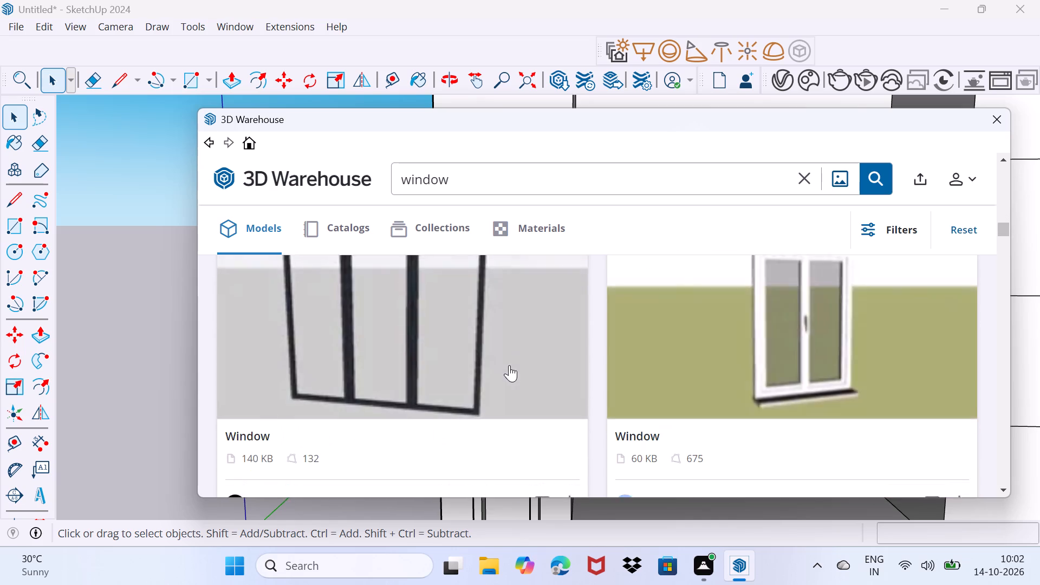
pyautogui.scroll(-17, 509, 365)
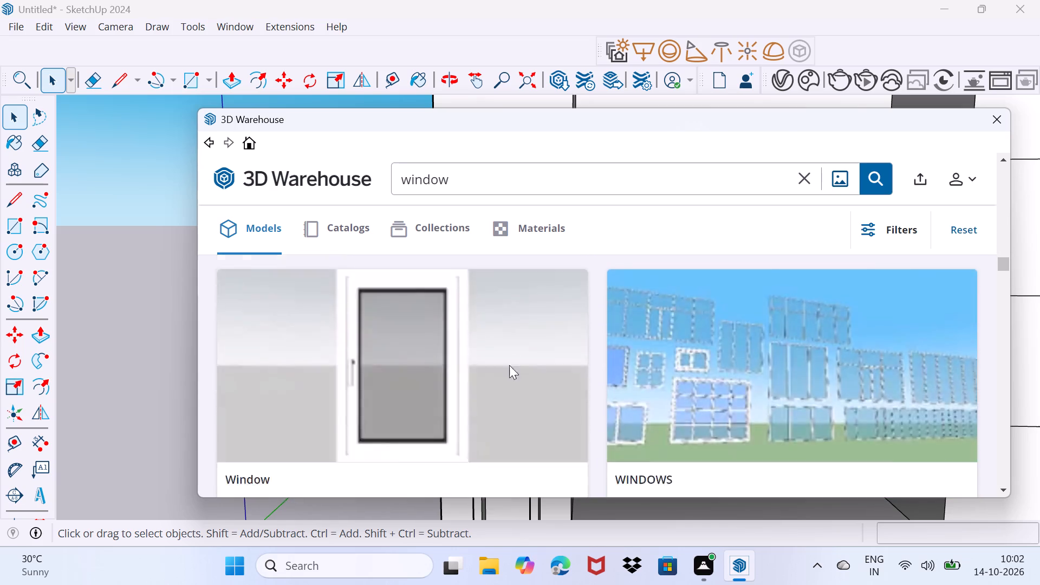
pyautogui.scroll(-6, 509, 365)
# Switch the window search to Collections and look through them for suitable window designs.
pyautogui.click(443, 233)
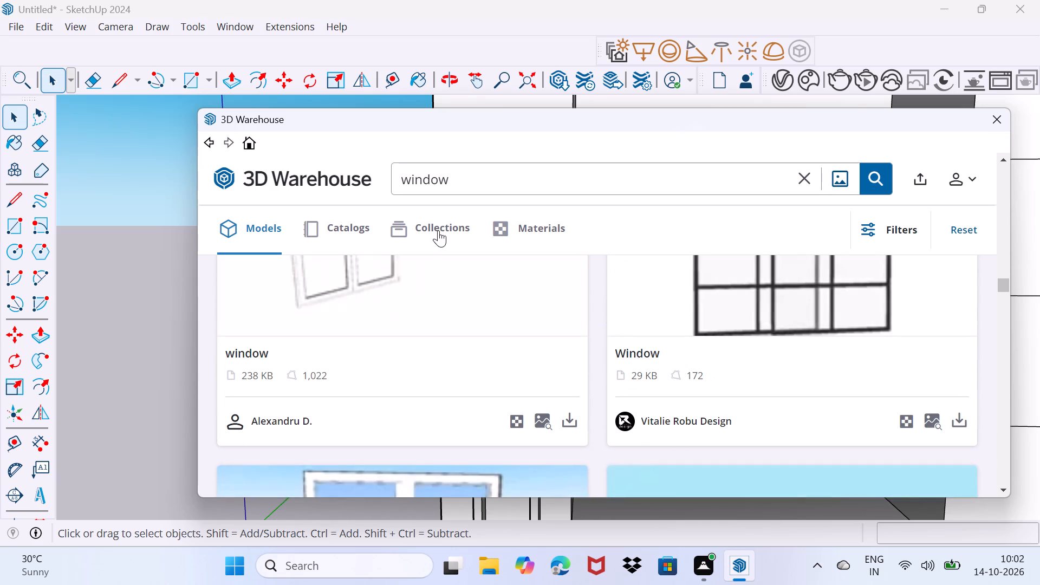
pyautogui.scroll(-1, 511, 308)
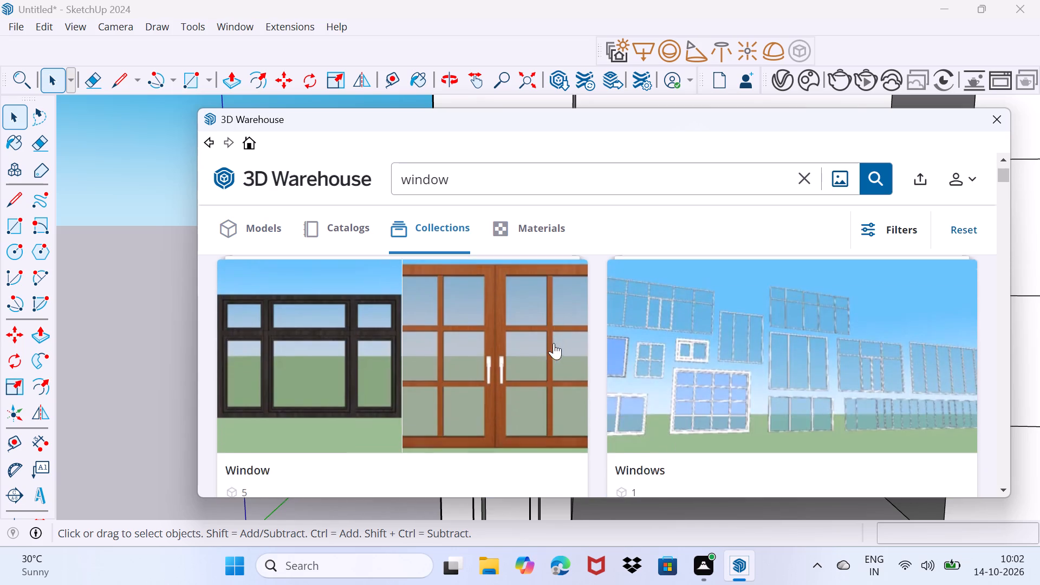
pyautogui.scroll(-9, 557, 349)
pyautogui.scroll(5, 535, 348)
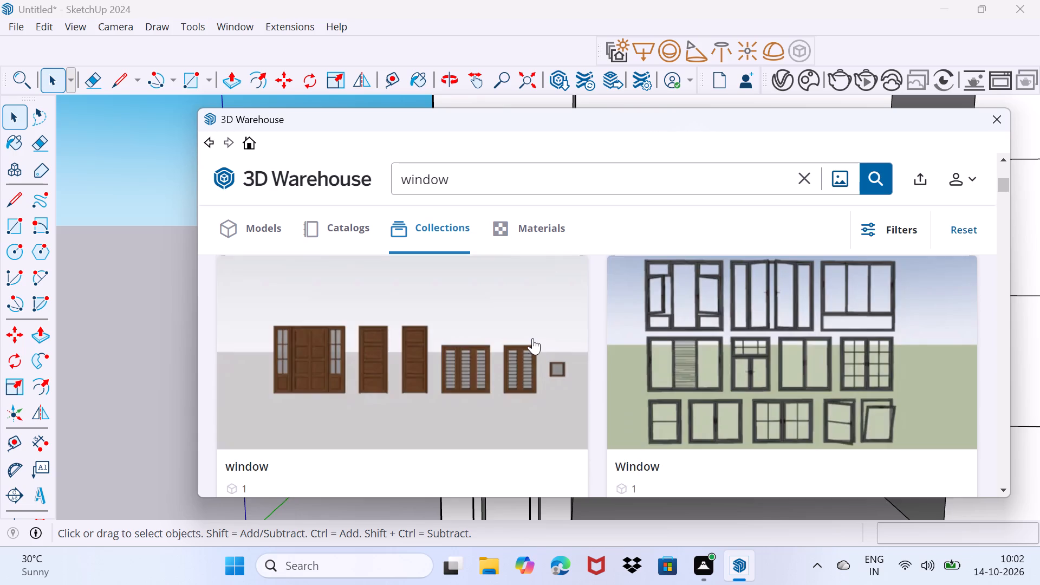
pyautogui.scroll(5, 532, 337)
pyautogui.scroll(-19, 532, 337)
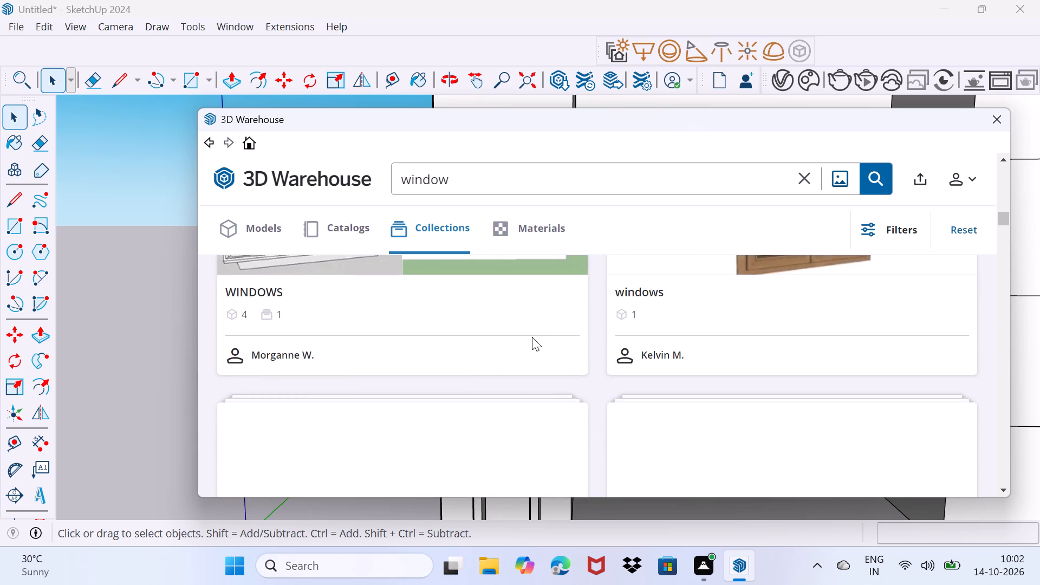
pyautogui.scroll(-15, 532, 337)
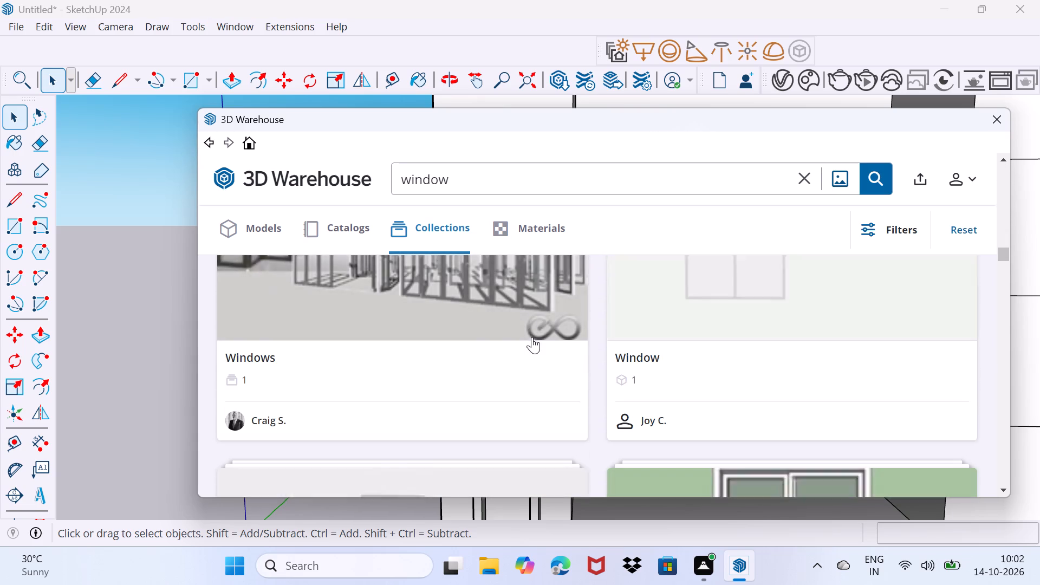
pyautogui.scroll(-13, 532, 337)
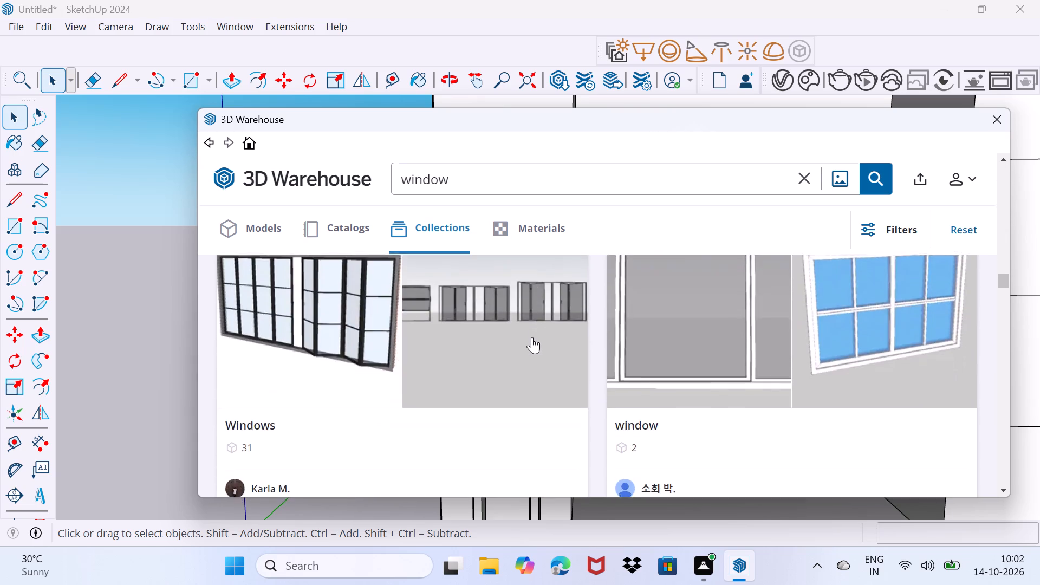
pyautogui.scroll(-11, 532, 337)
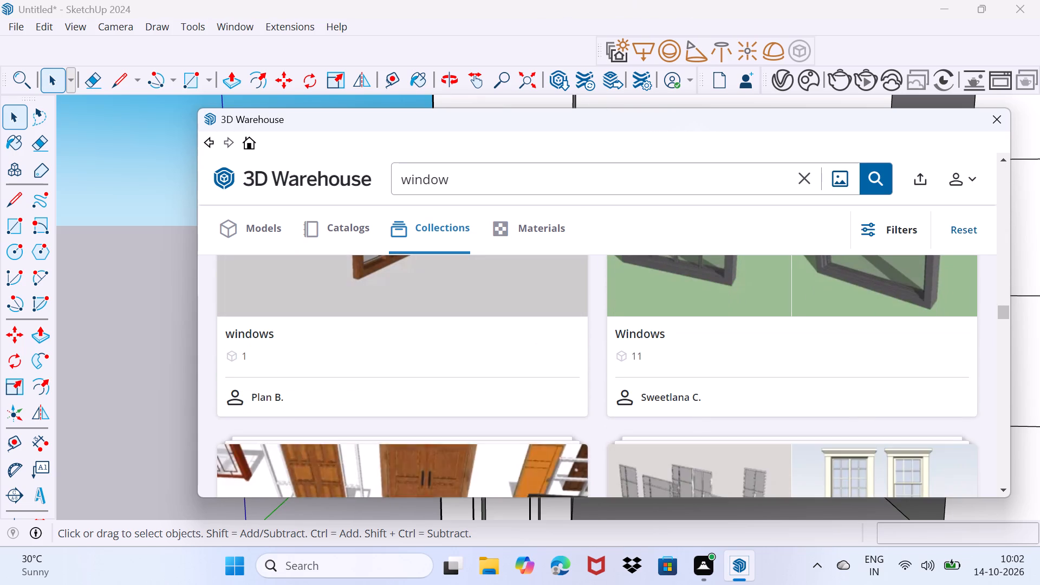
pyautogui.scroll(-13, 645, 370)
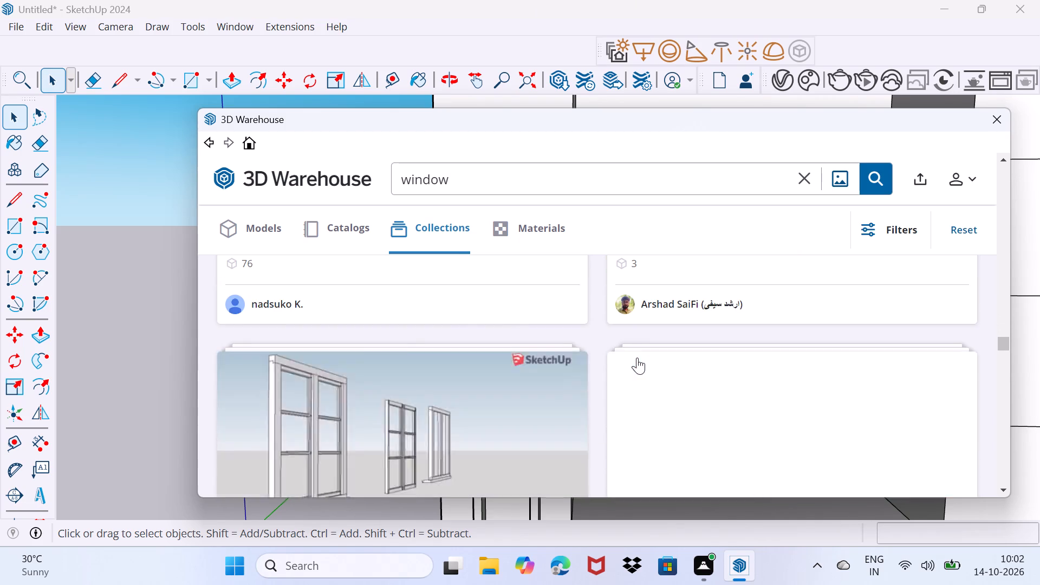
pyautogui.scroll(-11, 637, 357)
pyautogui.scroll(3, 560, 391)
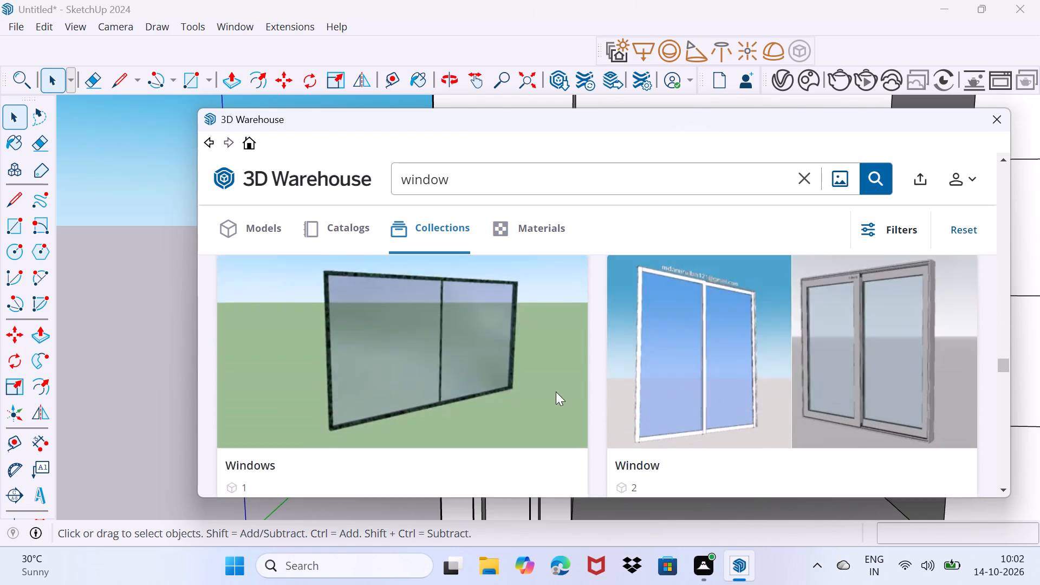
pyautogui.scroll(-18, 556, 392)
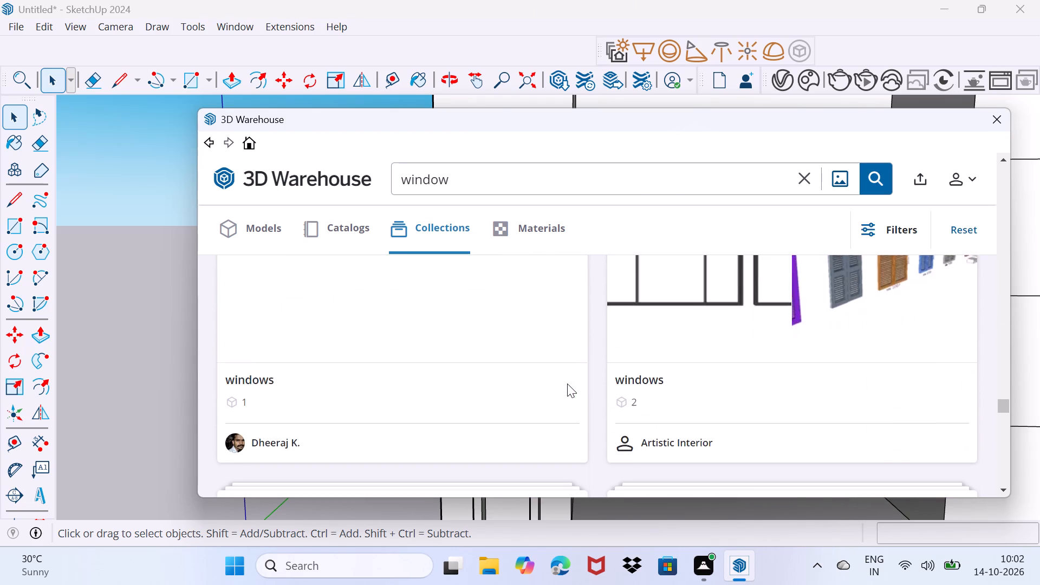
pyautogui.scroll(-5, 567, 380)
pyautogui.scroll(6, 567, 380)
pyautogui.scroll(-4, 567, 380)
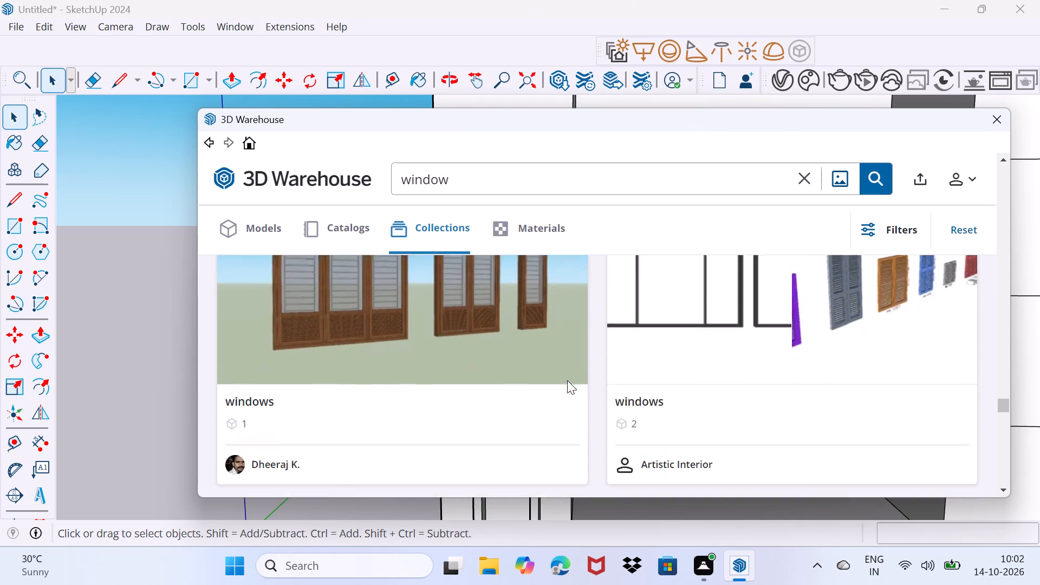
pyautogui.scroll(-11, 567, 380)
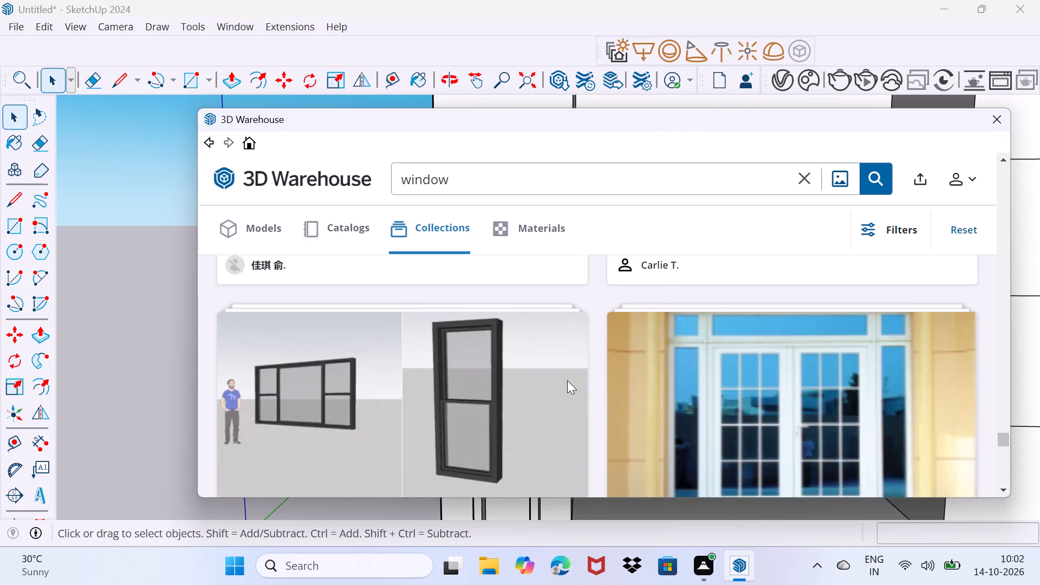
pyautogui.scroll(-7, 567, 380)
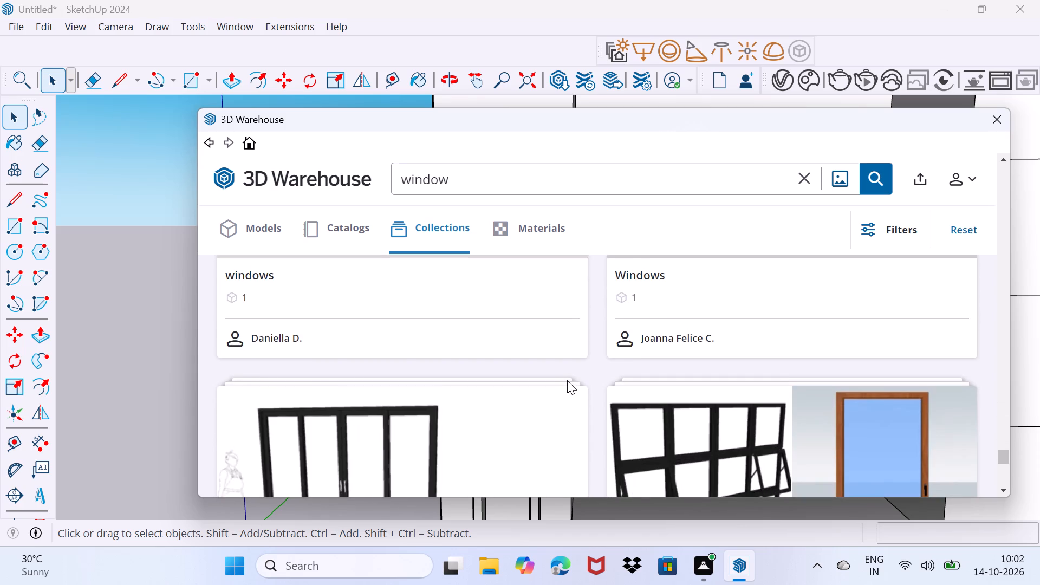
pyautogui.scroll(-11, 567, 380)
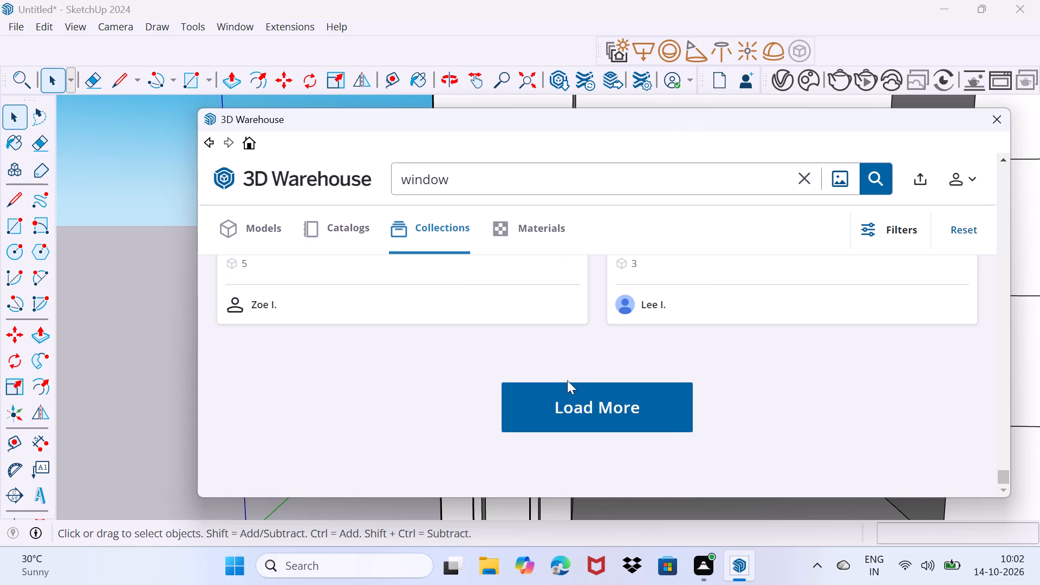
pyautogui.scroll(-1, 567, 380)
# Load more window collections and browse them for a design that suits the arch-topped strip.
pyautogui.click(577, 394)
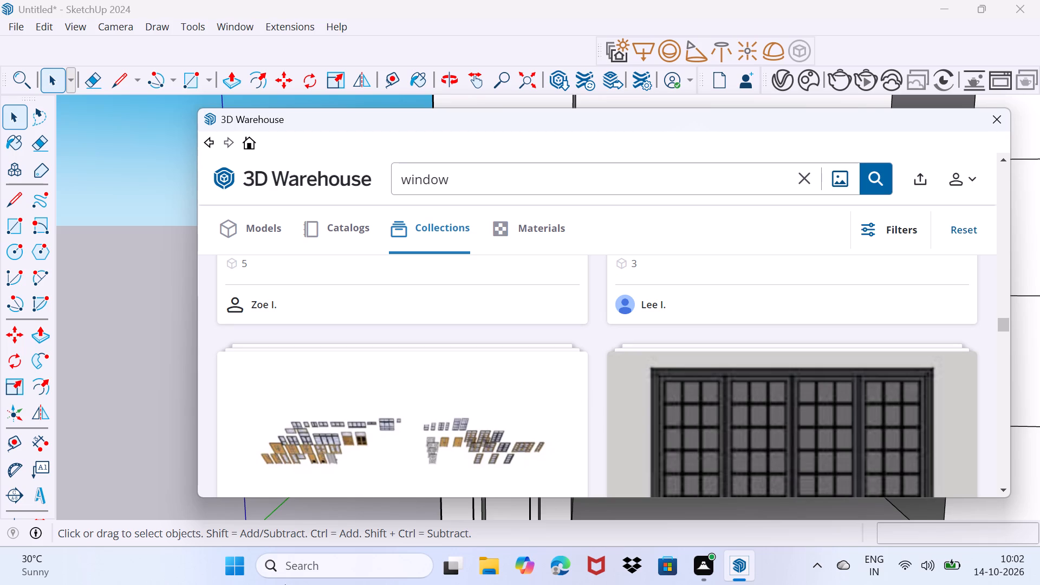
pyautogui.scroll(-4, 279, 584)
pyautogui.scroll(-9, 482, 292)
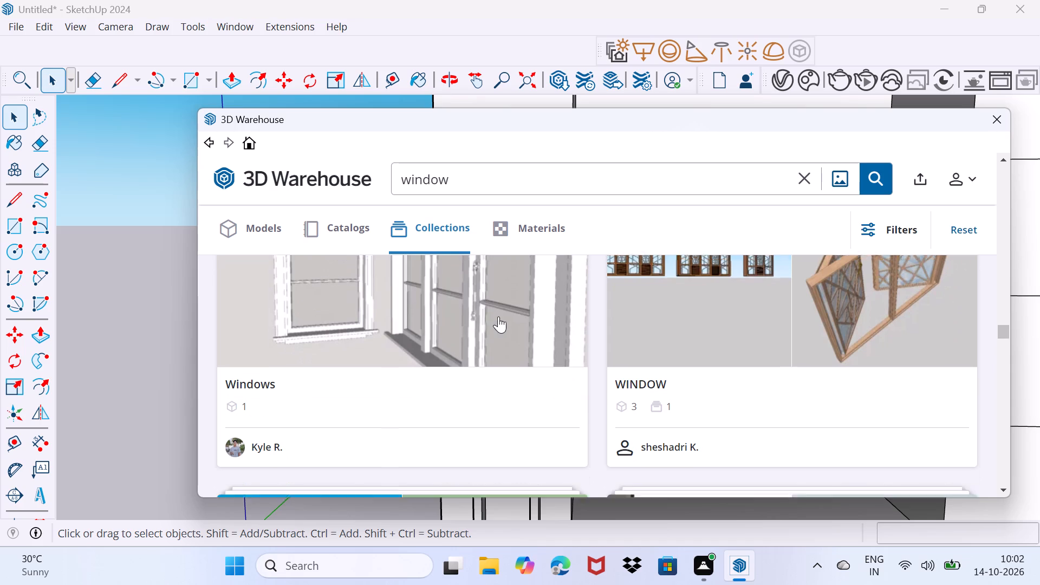
pyautogui.scroll(-6, 498, 316)
pyautogui.scroll(5, 502, 318)
pyautogui.scroll(-5, 501, 322)
pyautogui.scroll(1, 497, 339)
pyautogui.scroll(-7, 497, 339)
pyautogui.scroll(3, 493, 347)
pyautogui.scroll(-5, 493, 347)
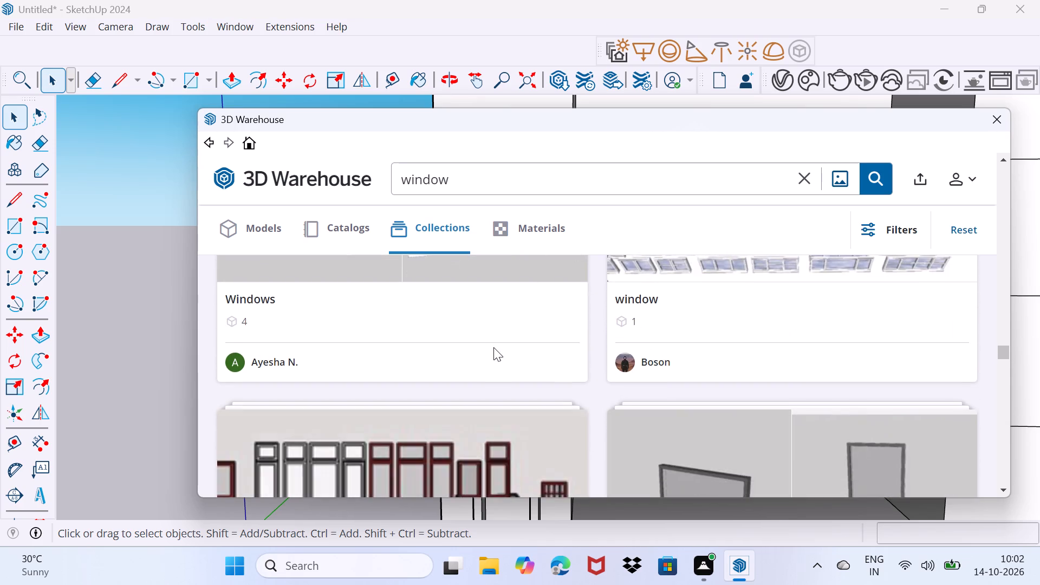
pyautogui.scroll(-12, 493, 347)
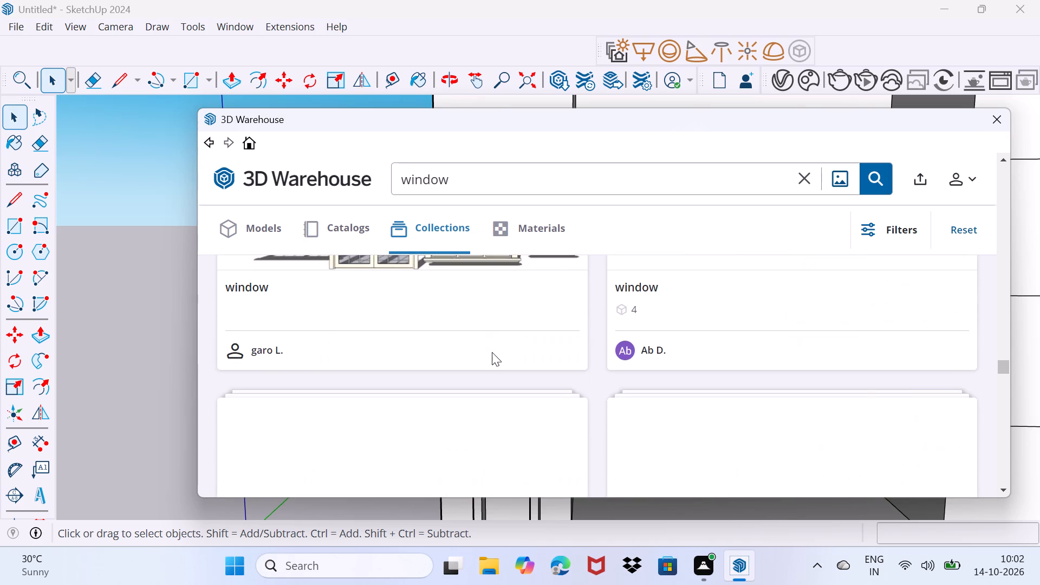
pyautogui.scroll(-7, 492, 352)
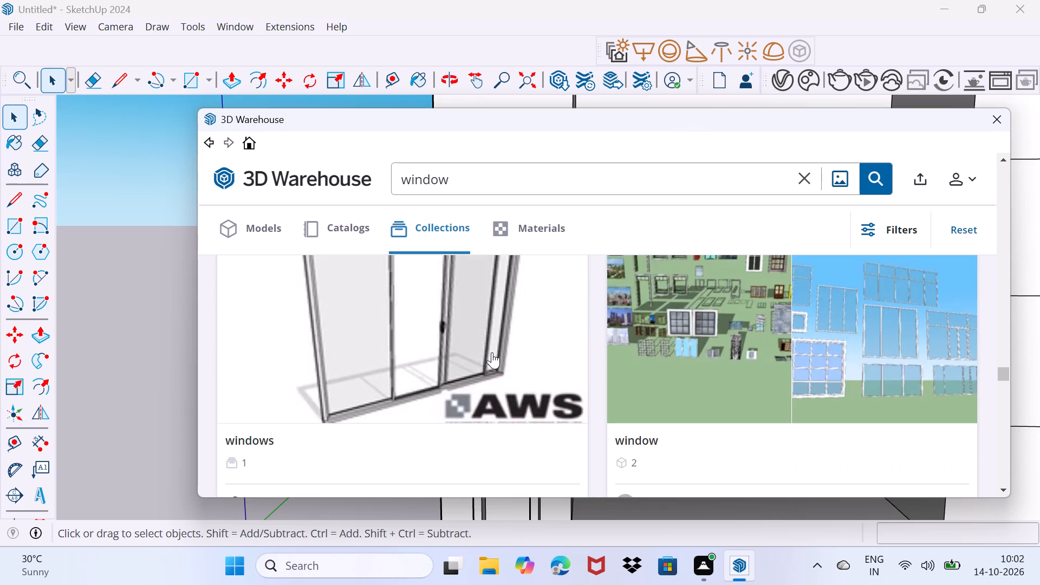
pyautogui.scroll(-10, 492, 352)
pyautogui.scroll(3, 492, 352)
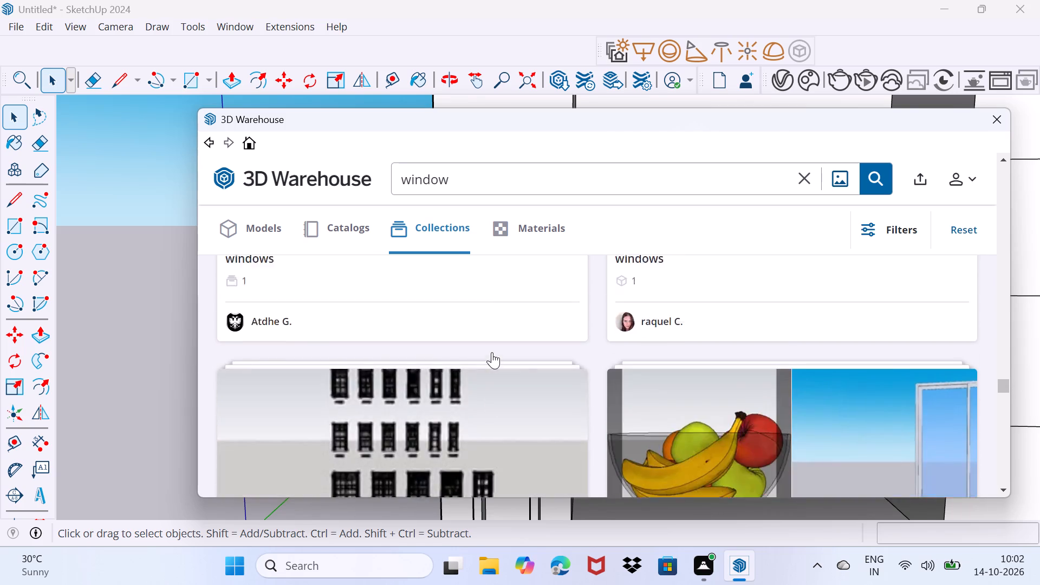
pyautogui.scroll(1, 492, 352)
pyautogui.scroll(-10, 492, 352)
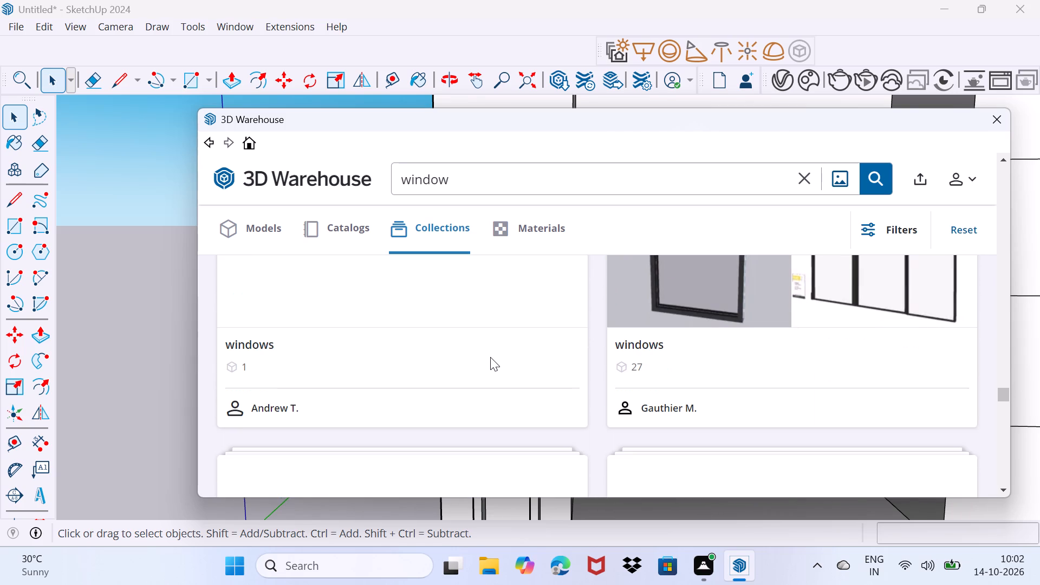
pyautogui.scroll(4, 490, 357)
pyautogui.scroll(-7, 490, 357)
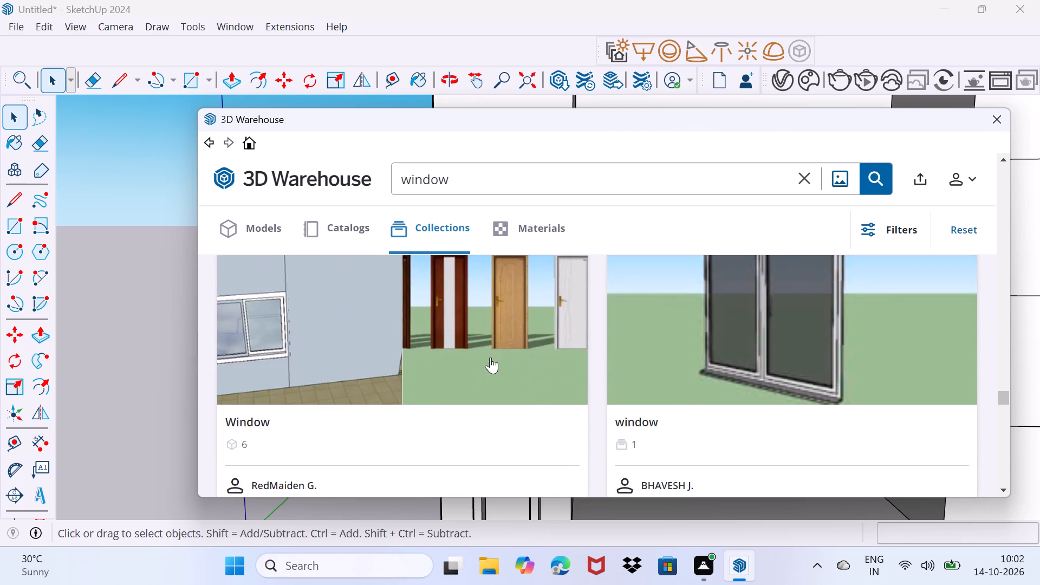
pyautogui.scroll(-6, 490, 357)
pyautogui.scroll(1, 490, 357)
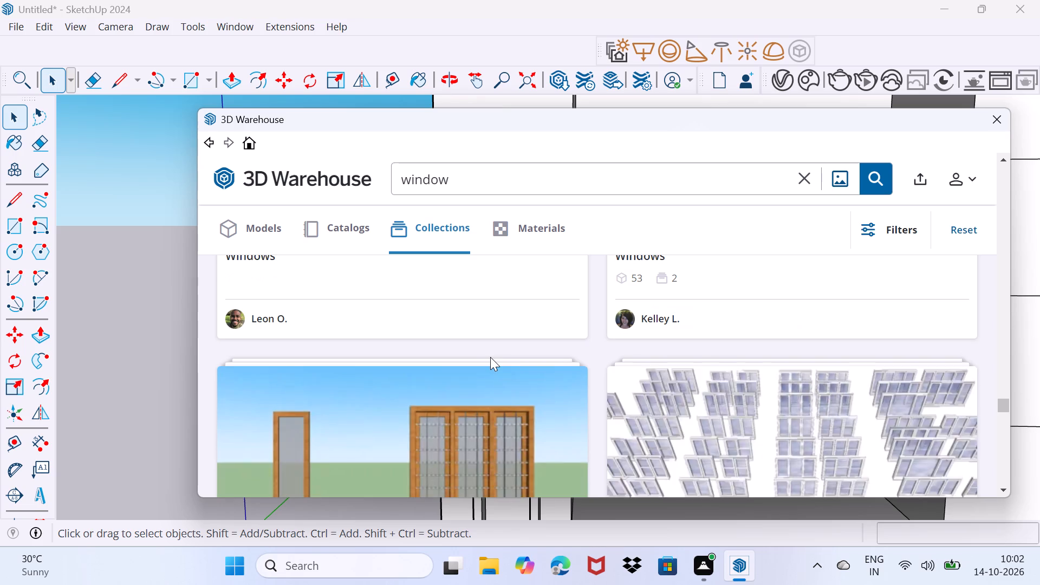
pyautogui.scroll(-13, 490, 357)
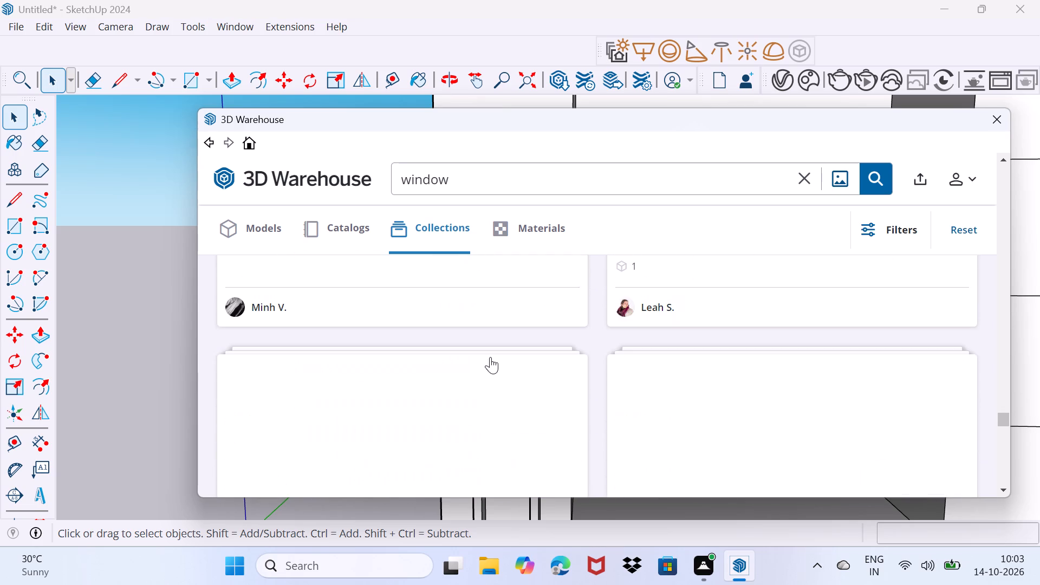
pyautogui.scroll(-9, 490, 357)
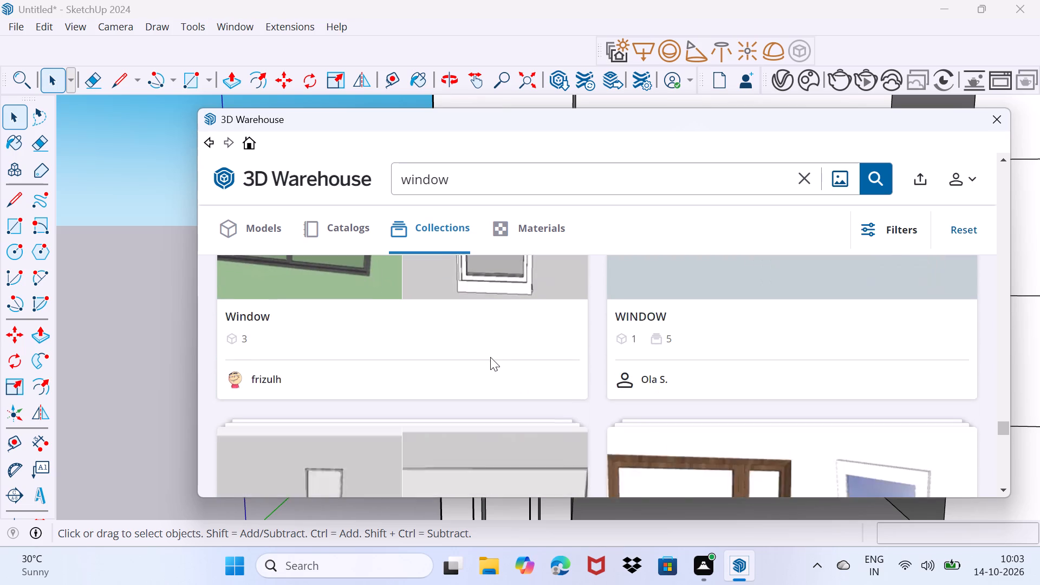
pyautogui.scroll(-9, 490, 357)
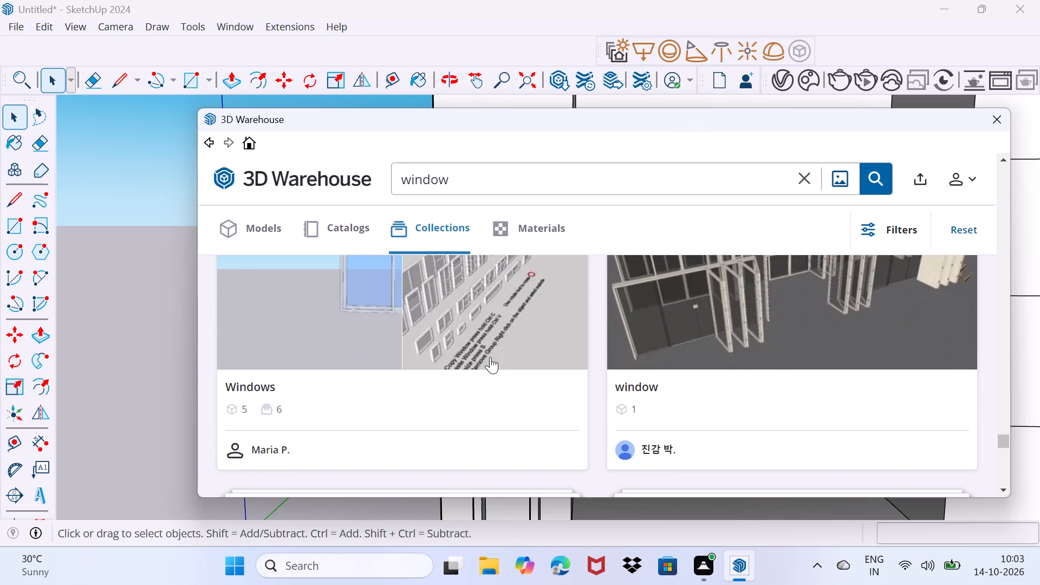
pyautogui.scroll(-12, 490, 357)
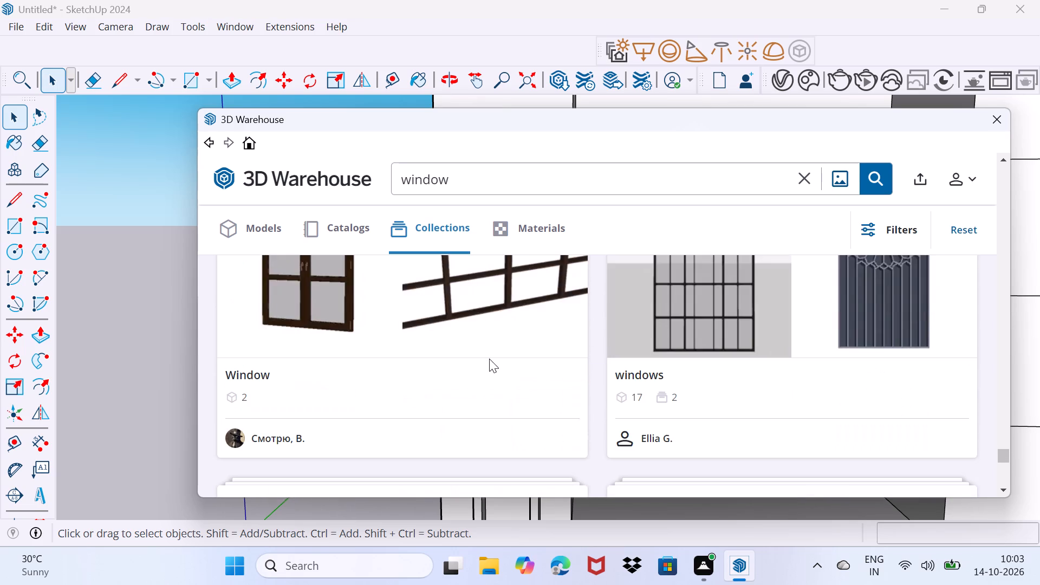
pyautogui.scroll(4, 489, 359)
pyautogui.scroll(-3, 489, 359)
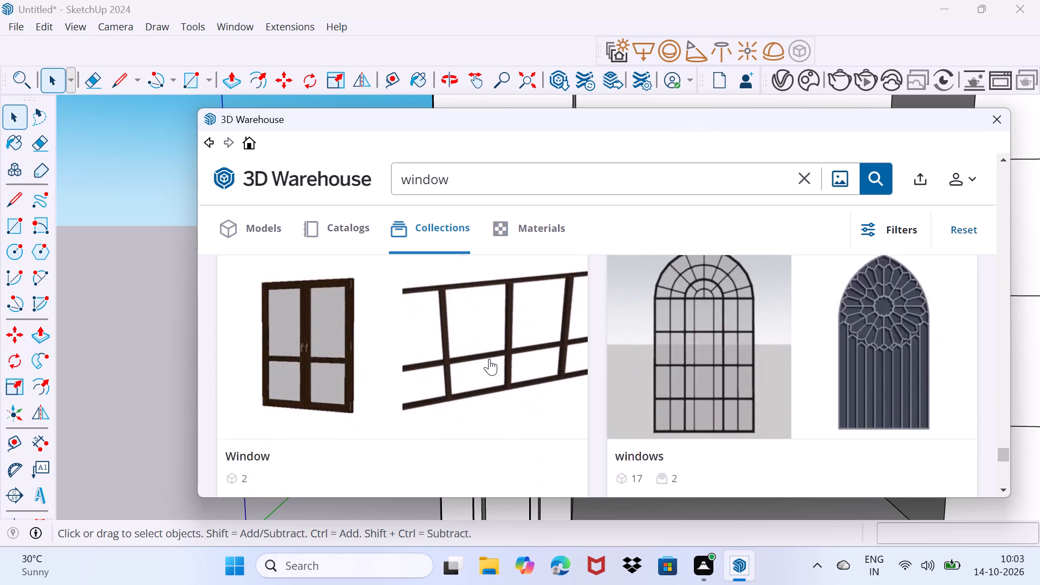
pyautogui.scroll(-6, 489, 359)
pyautogui.scroll(5, 489, 359)
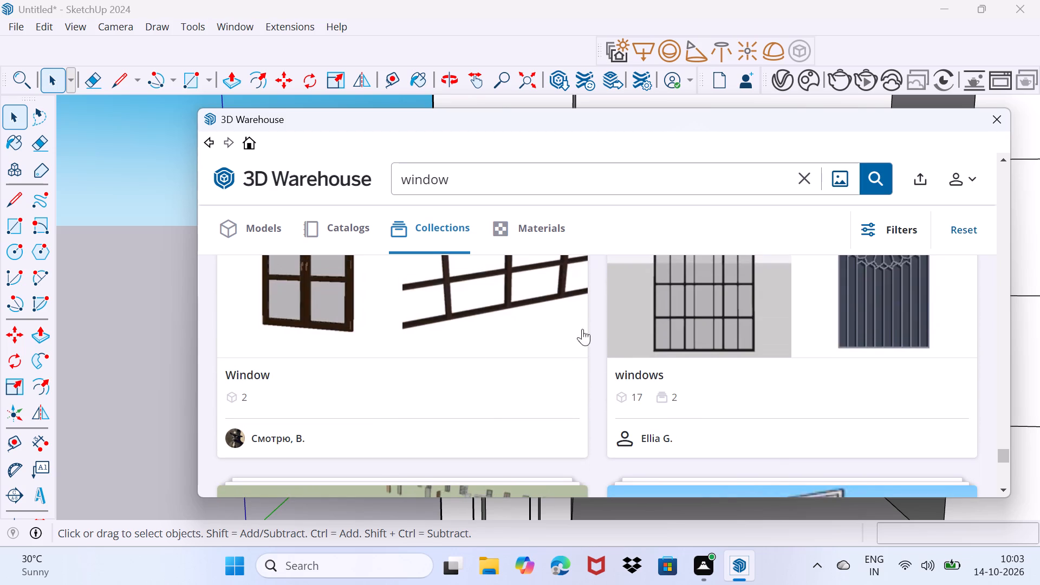
# Open the "windows" collection containing the arched grid and cathedral windows, and look through its models.
pyautogui.click(721, 317)
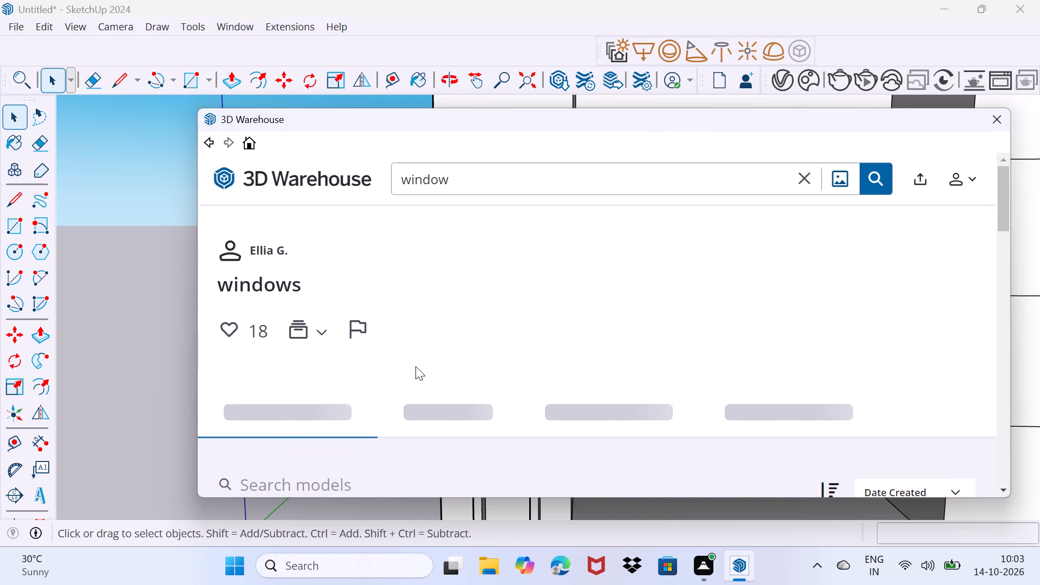
pyautogui.scroll(-4, 401, 353)
pyautogui.scroll(5, 401, 353)
pyautogui.scroll(-6, 401, 353)
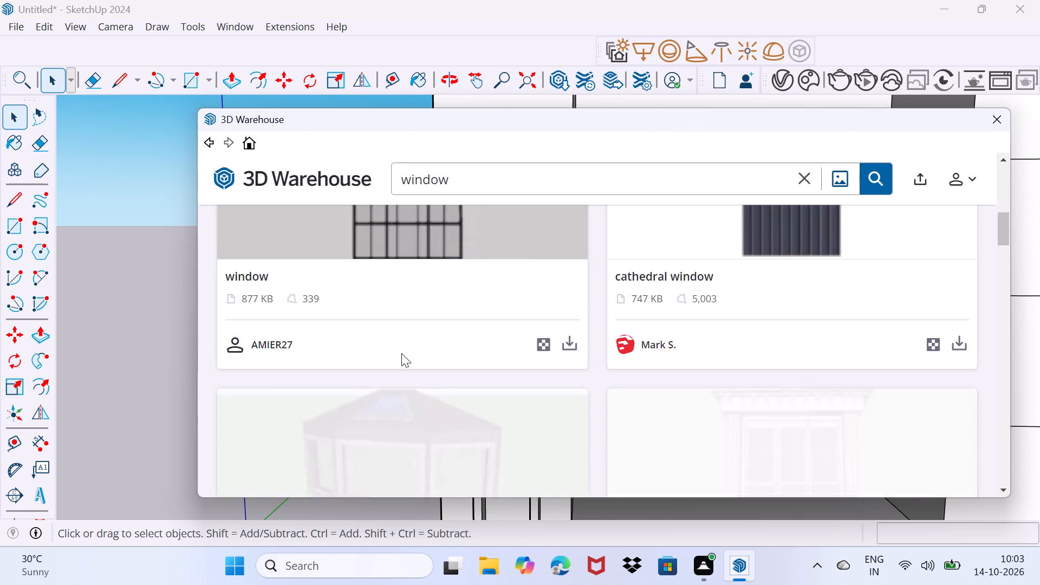
pyautogui.scroll(-4, 414, 337)
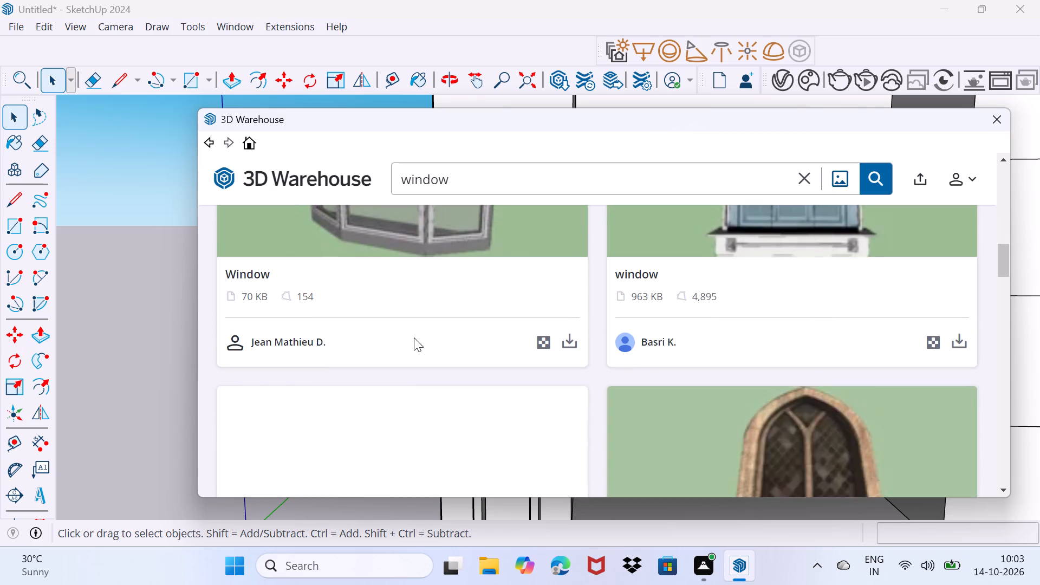
pyautogui.scroll(-10, 414, 337)
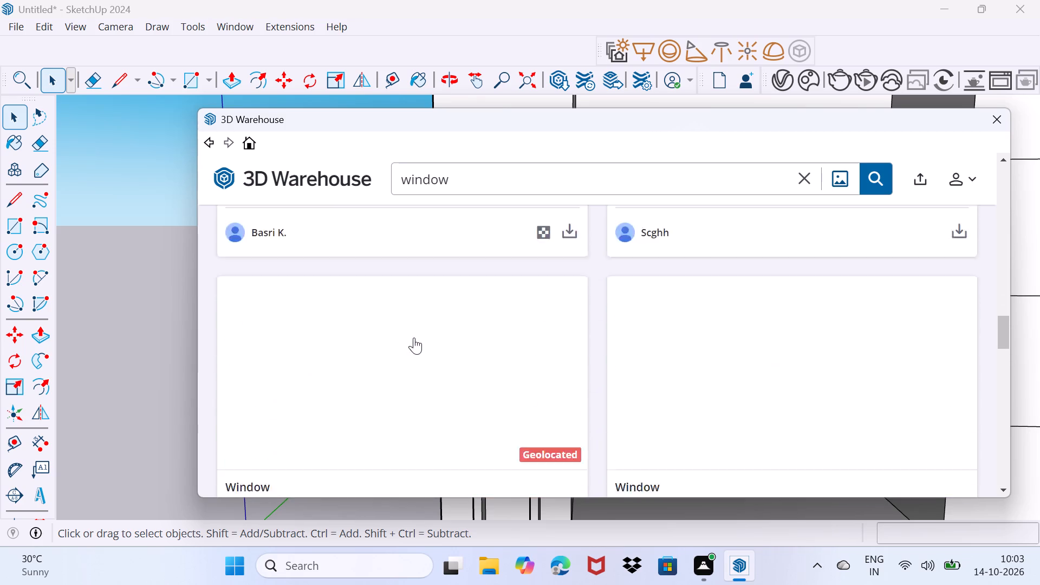
pyautogui.scroll(-10, 414, 337)
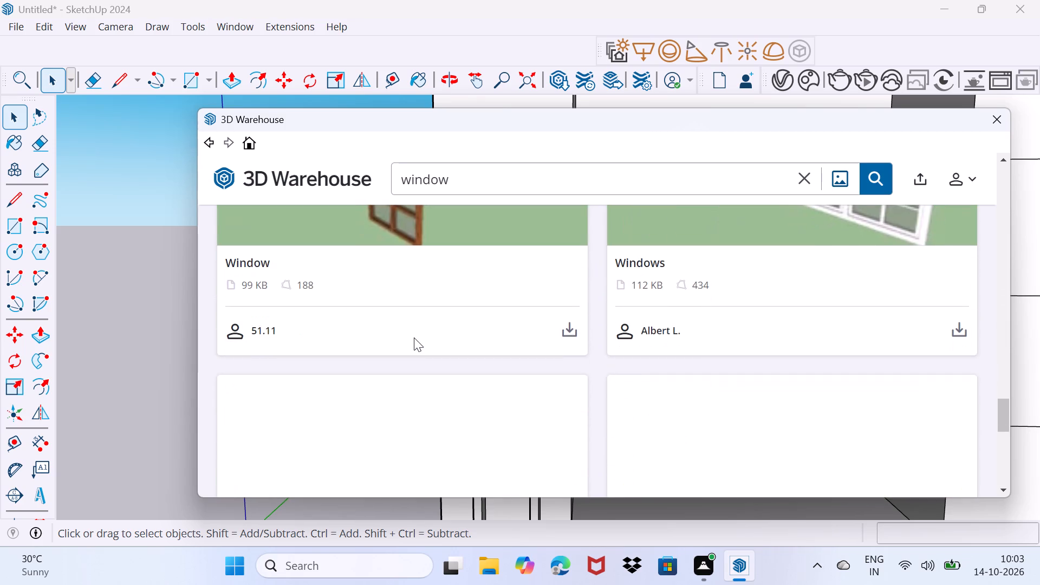
pyautogui.scroll(-7, 414, 337)
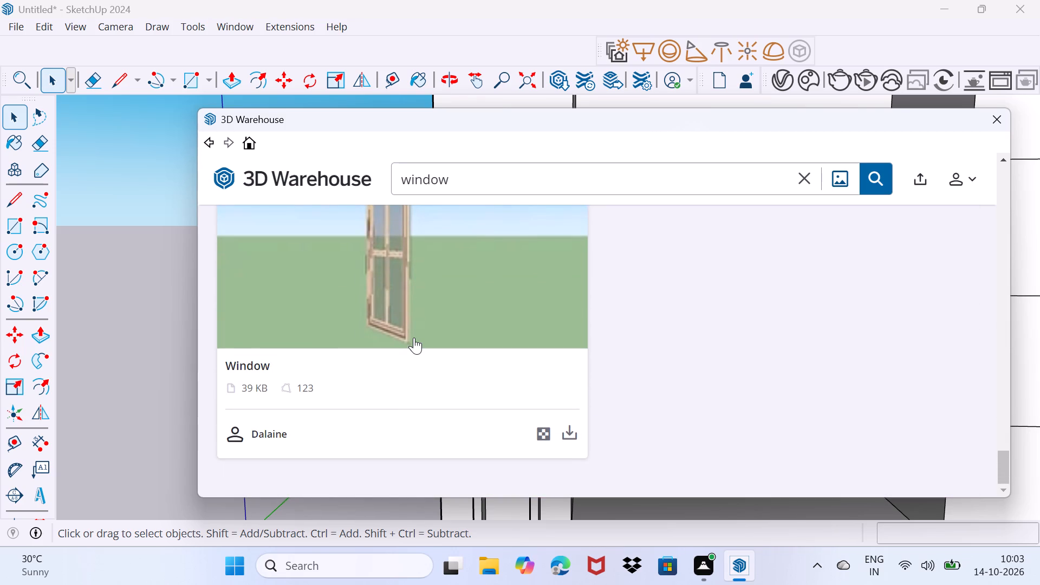
pyautogui.scroll(-3, 414, 337)
pyautogui.scroll(9, 414, 337)
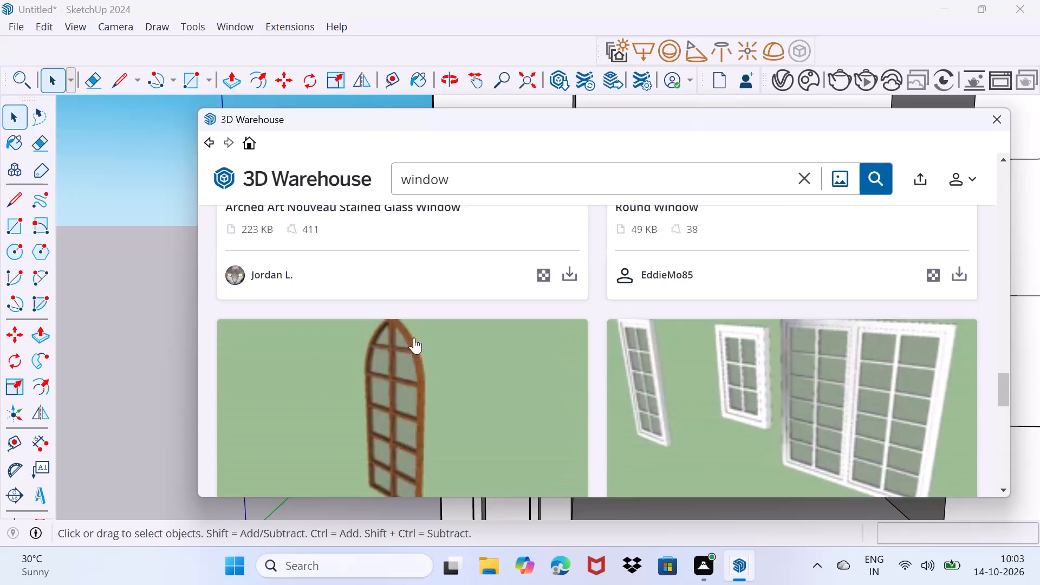
pyautogui.scroll(18, 414, 337)
pyautogui.scroll(7, 414, 337)
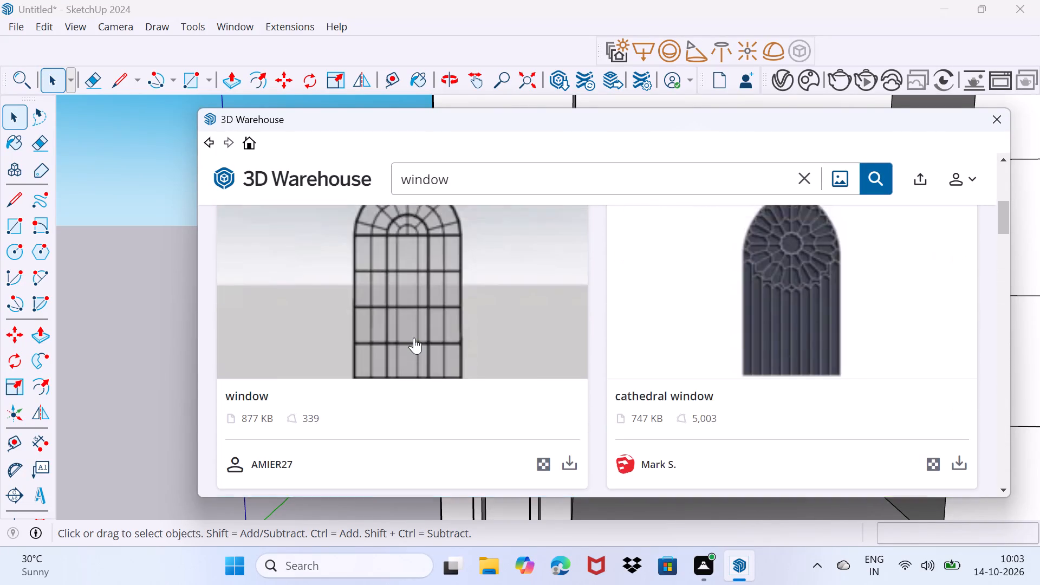
pyautogui.scroll(4, 414, 337)
pyautogui.scroll(-6, 414, 337)
# Load the 877 KB arched grid window into the model and place it on open ground beside the building.
pyautogui.click(564, 346)
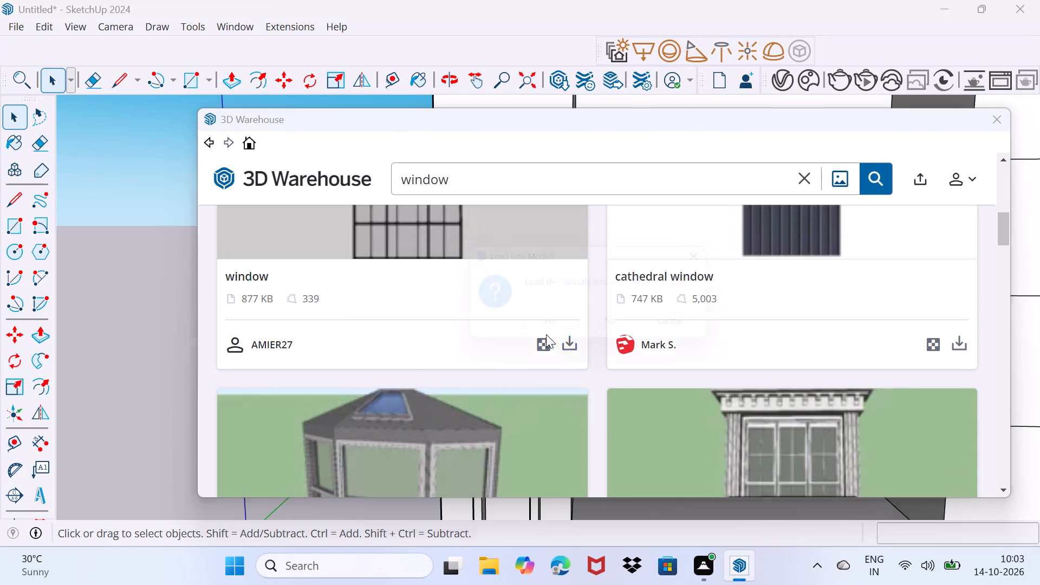
pyautogui.click(539, 329)
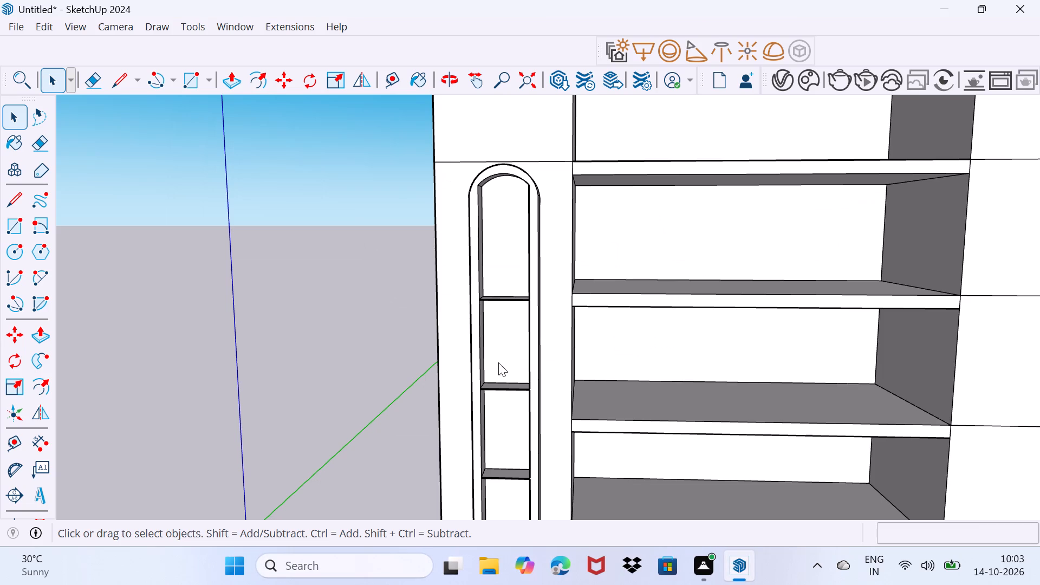
pyautogui.moveTo(283, 385); pyautogui.dragTo(517, 357, button='middle')
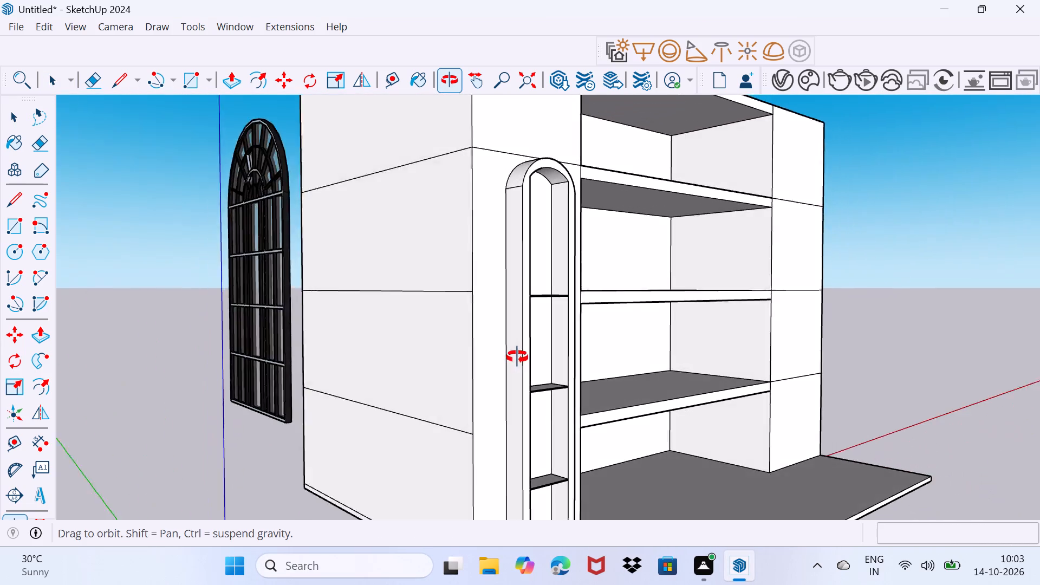
pyautogui.moveTo(517, 357); pyautogui.dragTo(529, 355, button='middle')
pyautogui.scroll(-4, 180, 408)
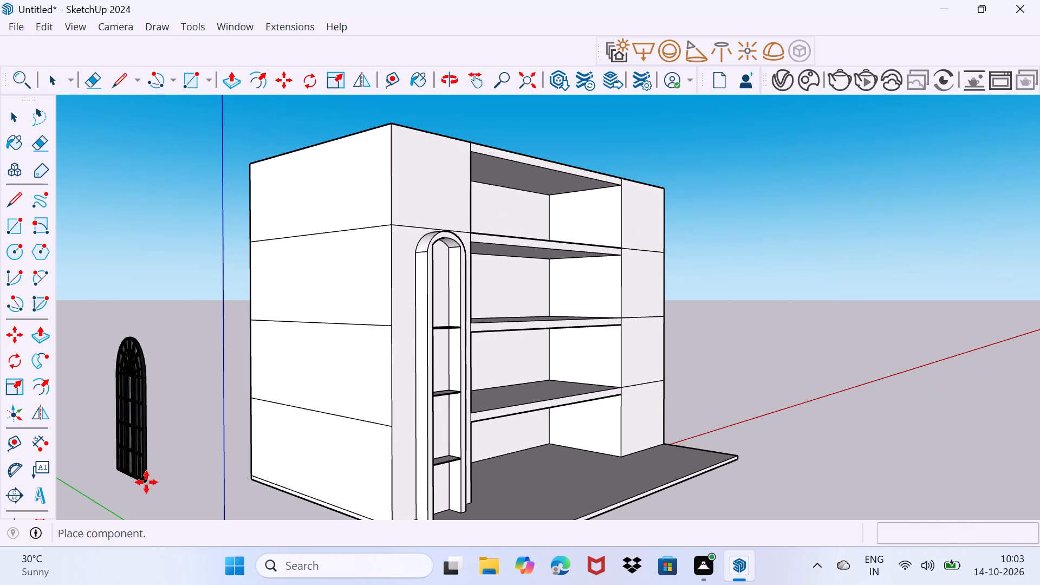
pyautogui.click(146, 482)
# Scale the placed arched window down uniformly from its upper corner.
pyautogui.moveTo(146, 482); pyautogui.dragTo(298, 430, button='middle')
pyautogui.scroll(-3, 298, 430)
pyautogui.moveTo(284, 438); pyautogui.dragTo(307, 438, button='middle')
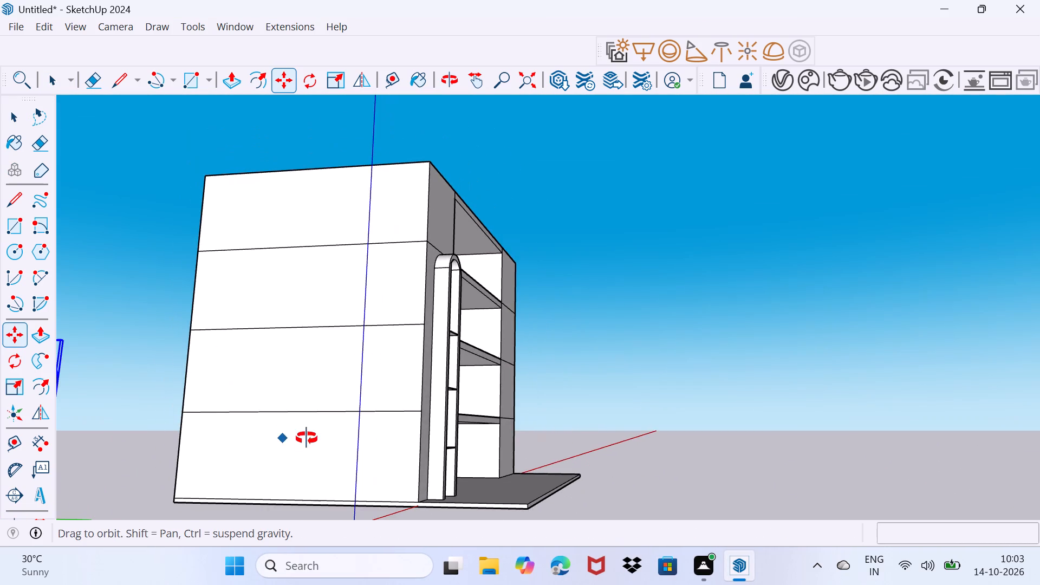
pyautogui.moveTo(307, 438); pyautogui.dragTo(759, 397, button='middle')
pyautogui.scroll(4, 336, 352)
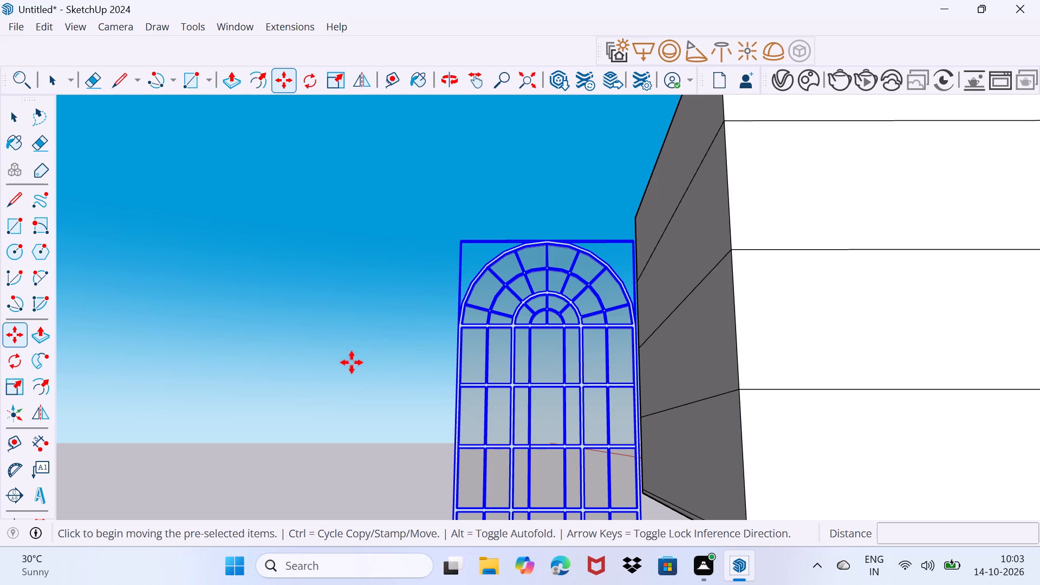
pyautogui.press('s')
pyautogui.moveTo(455, 235); pyautogui.dragTo(529, 366)
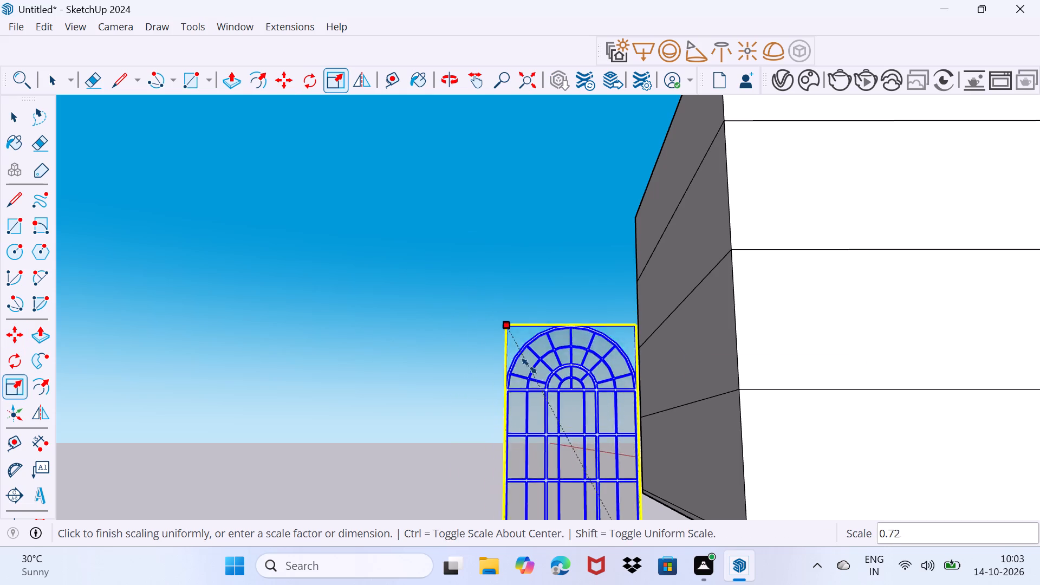
pyautogui.moveTo(529, 366); pyautogui.dragTo(591, 479)
# Rotate the arched window 90 degrees about the vertical axis on the ground beside the building.
pyautogui.moveTo(594, 483); pyautogui.dragTo(417, 506, button='middle')
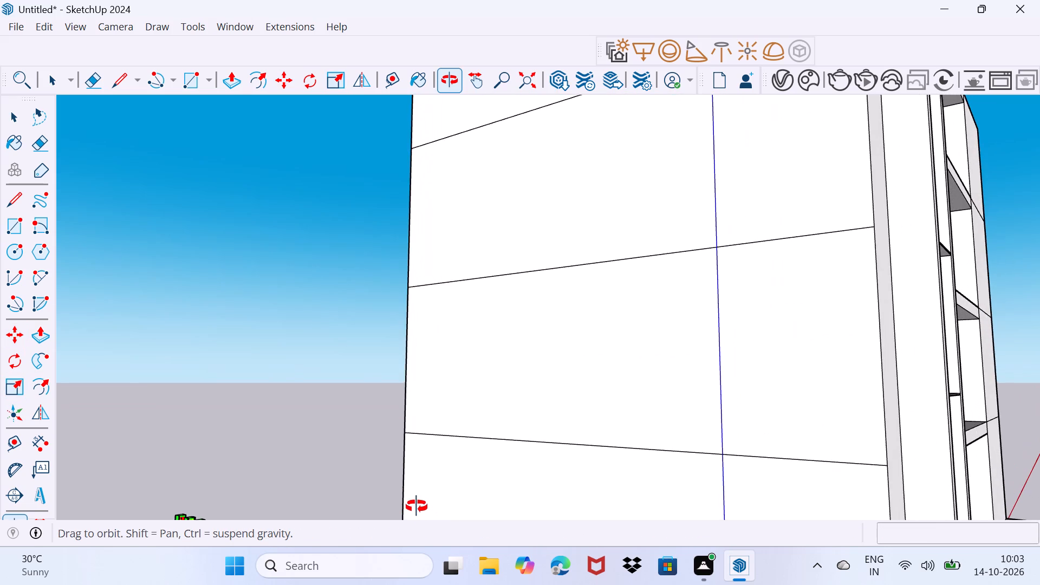
pyautogui.moveTo(417, 506); pyautogui.dragTo(490, 314, button='middle')
pyautogui.scroll(4, 281, 406)
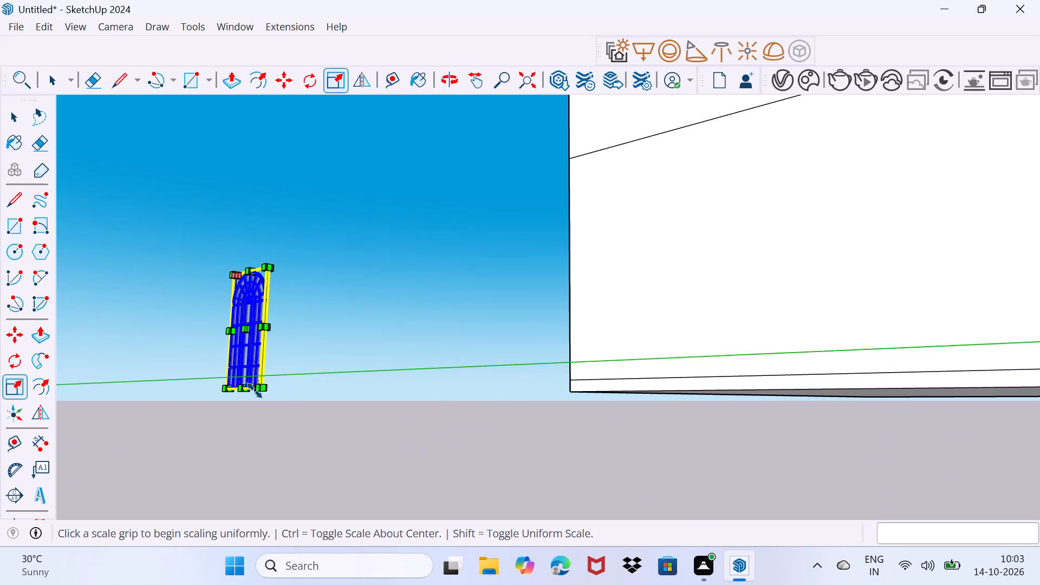
pyautogui.press('m')
pyautogui.scroll(1, 268, 392)
pyautogui.moveTo(268, 392); pyautogui.dragTo(329, 453, button='middle')
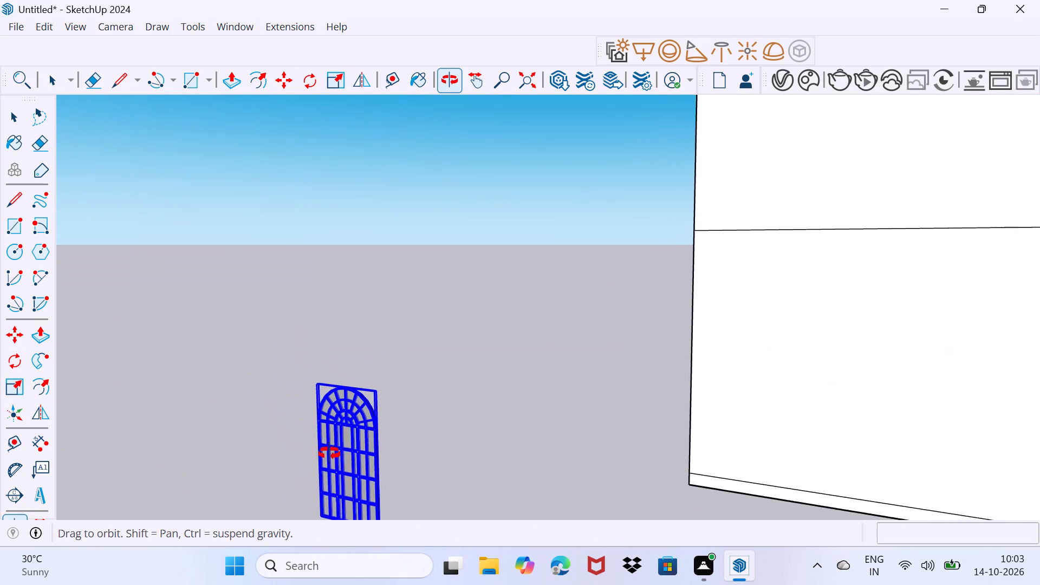
pyautogui.moveTo(329, 453); pyautogui.dragTo(225, 402, button='middle')
pyautogui.moveTo(280, 450); pyautogui.dragTo(347, 420, button='middle')
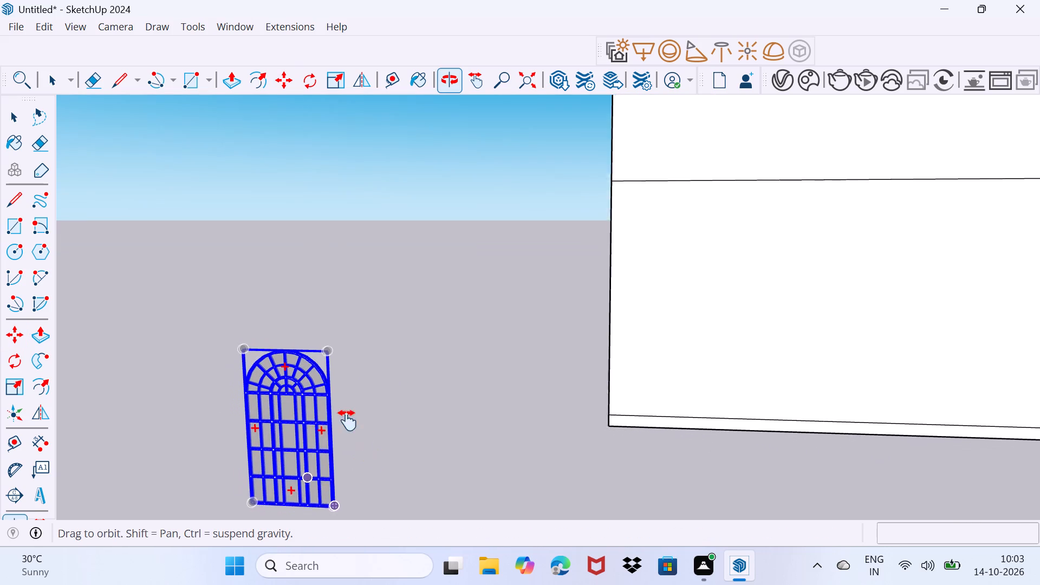
pyautogui.moveTo(347, 420); pyautogui.dragTo(335, 405, button='middle')
pyautogui.click(8, 359)
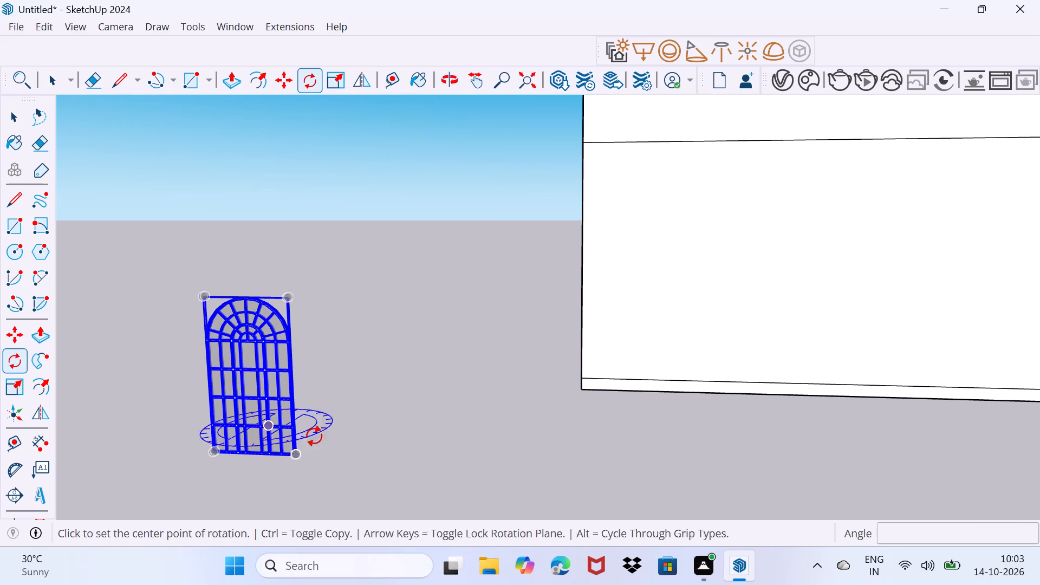
pyautogui.moveTo(394, 460); pyautogui.dragTo(386, 323, button='middle')
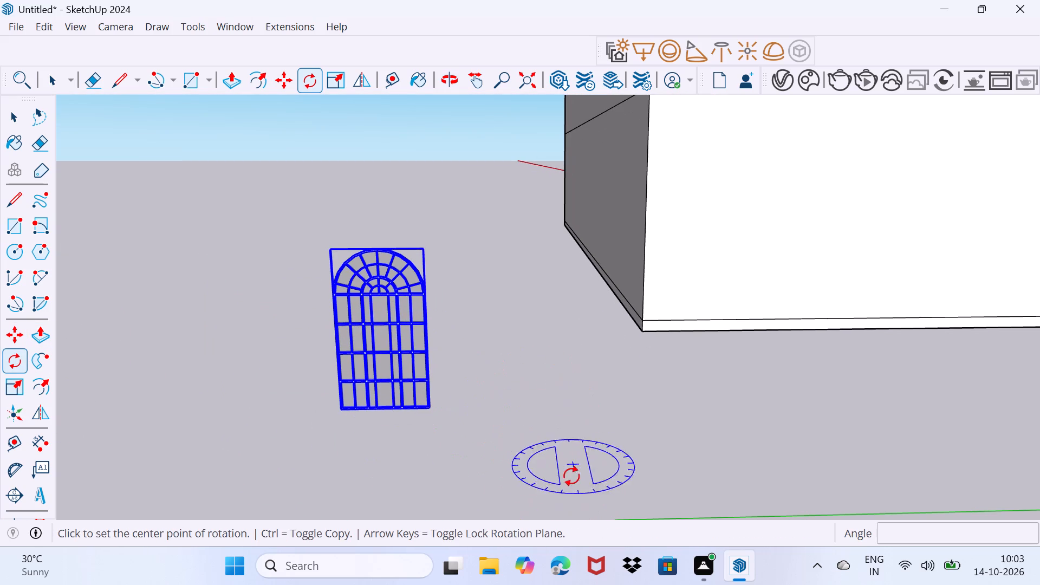
pyautogui.click(550, 467)
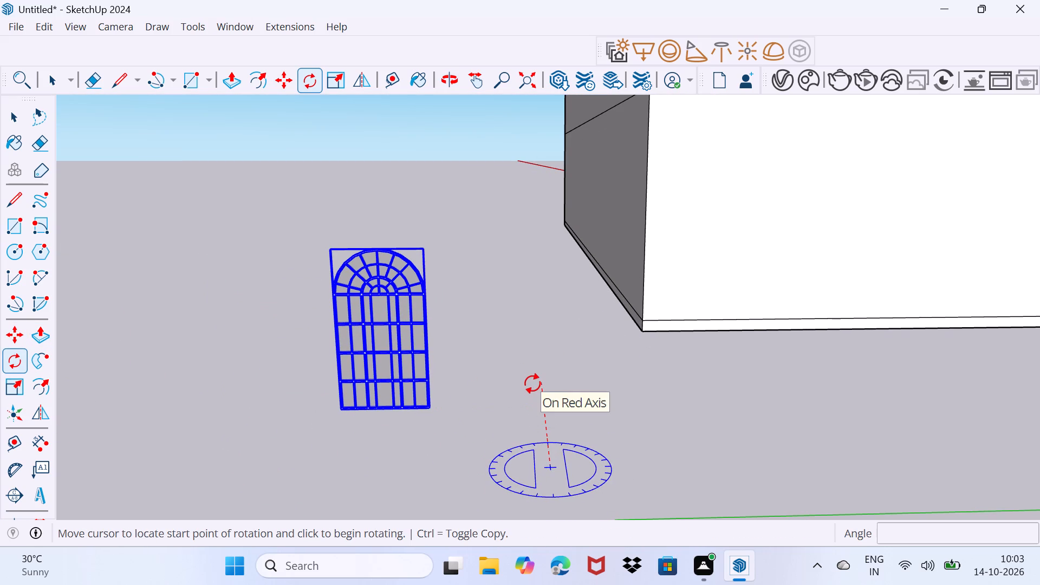
pyautogui.click(532, 383)
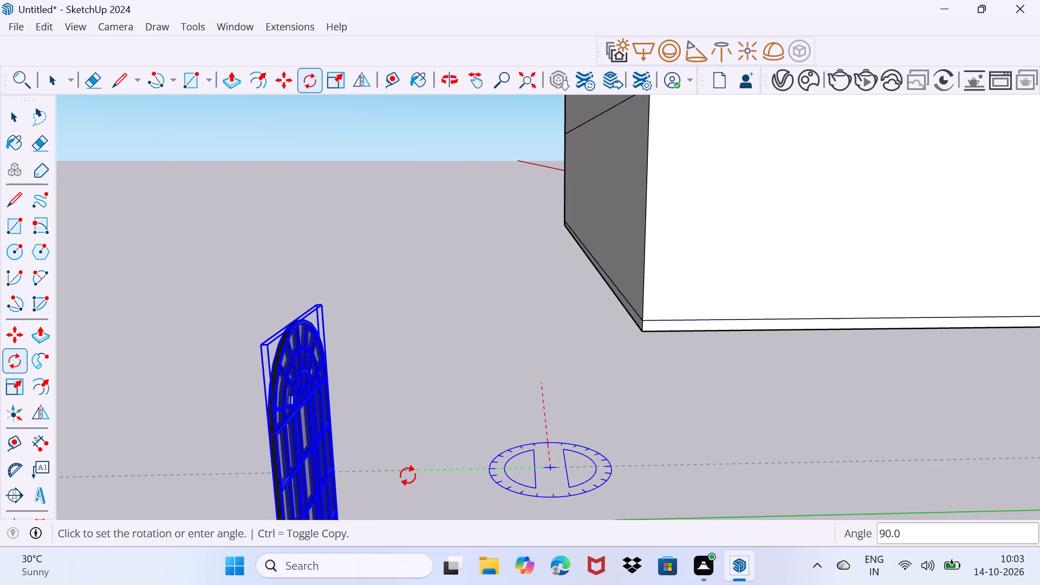
pyautogui.click(408, 476)
# Move the arched window about 51' 10" into the strip's arch-topped bay, setting its lower corner on the top divider's front edge against the jamb.
pyautogui.moveTo(452, 448); pyautogui.dragTo(262, 450, button='middle')
pyautogui.scroll(-4, 262, 450)
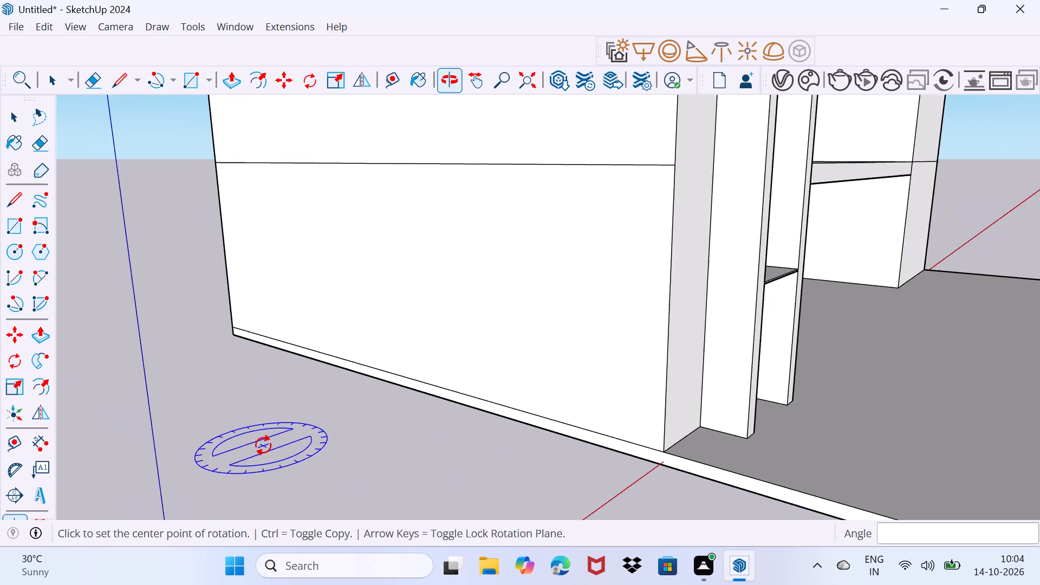
pyautogui.scroll(-13, 263, 445)
pyautogui.moveTo(252, 440); pyautogui.dragTo(368, 426, button='middle')
pyautogui.scroll(2, 284, 429)
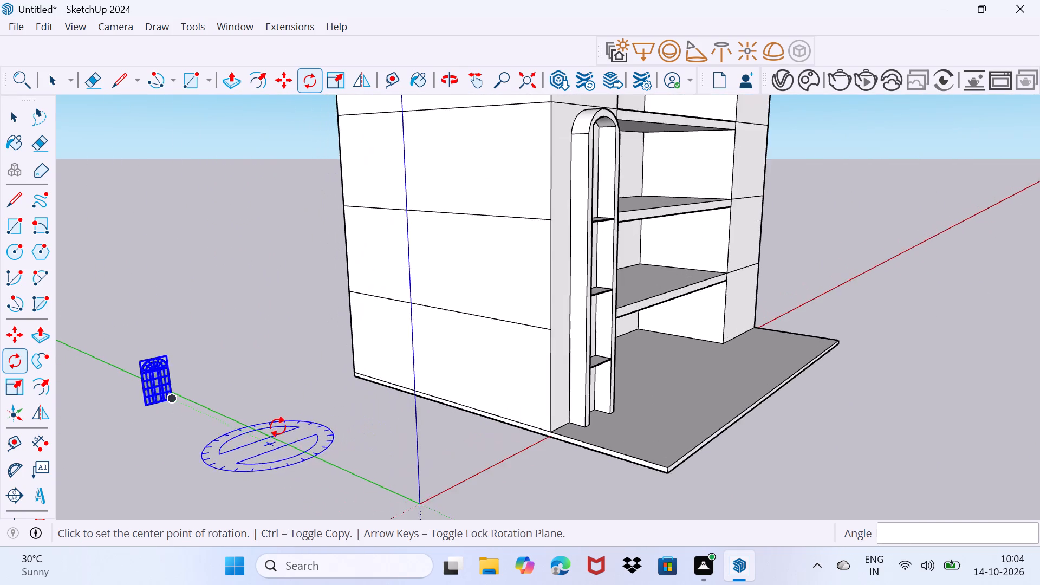
pyautogui.moveTo(278, 427); pyautogui.dragTo(190, 434, button='middle')
pyautogui.scroll(5, 232, 387)
pyautogui.press('m')
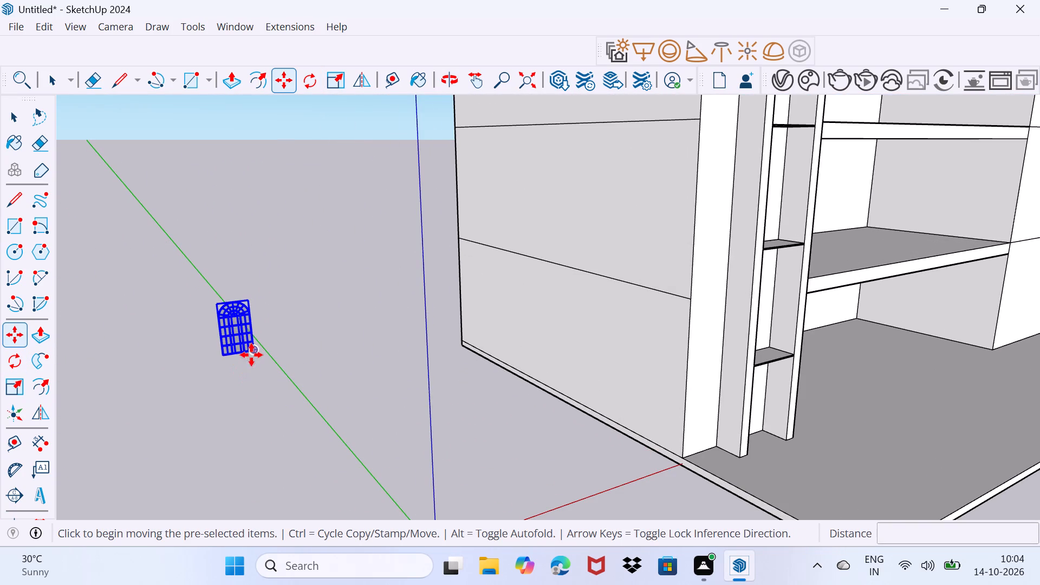
pyautogui.click(256, 349)
pyautogui.scroll(3, 788, 331)
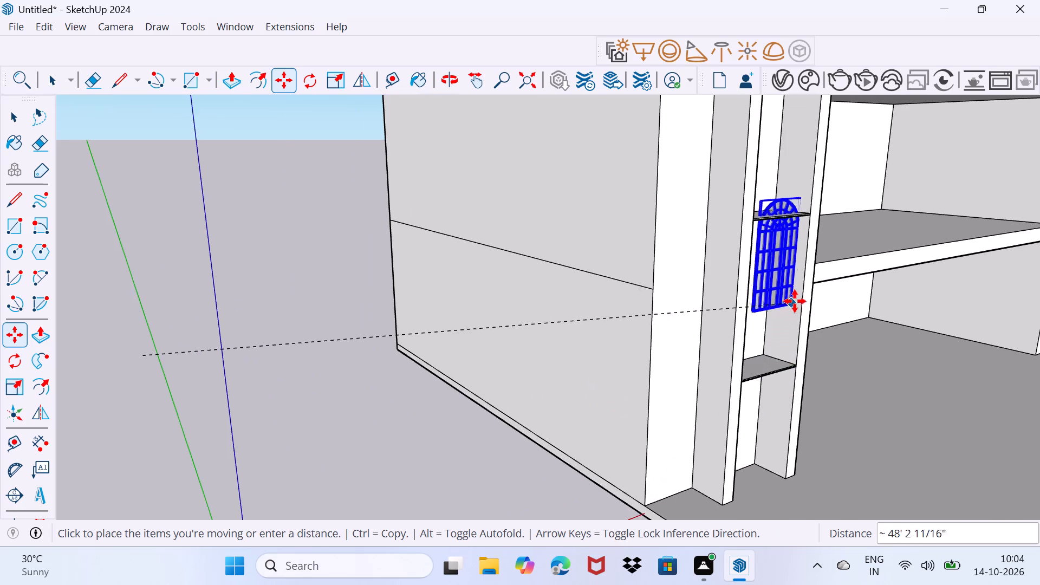
pyautogui.scroll(5, 795, 290)
pyautogui.moveTo(806, 235); pyautogui.dragTo(661, 460, button='middle')
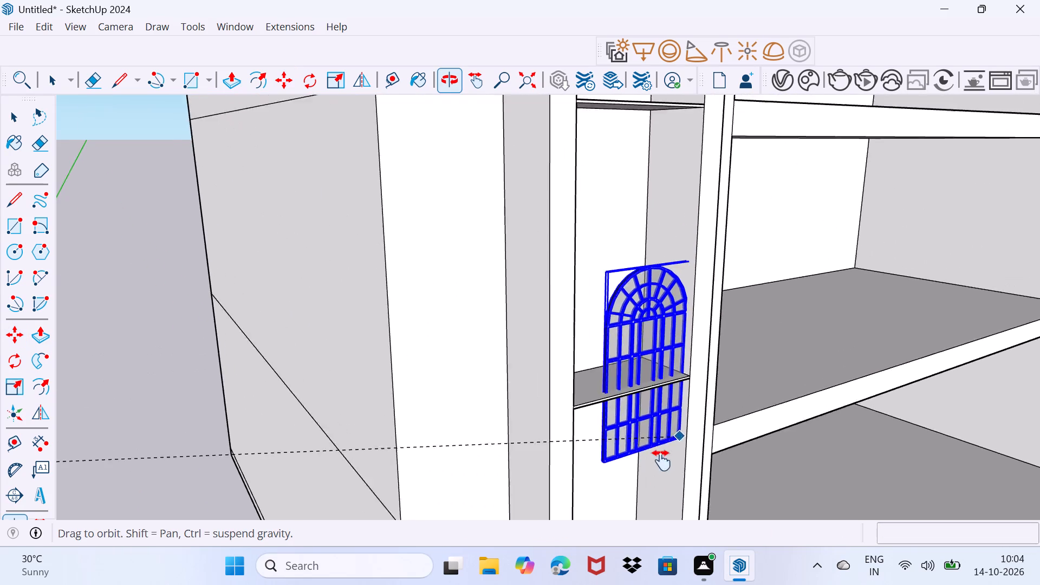
pyautogui.moveTo(661, 460); pyautogui.dragTo(556, 536, button='middle')
pyautogui.keyDown('shift'); pyautogui.moveTo(556, 299); pyautogui.dragTo(611, 526, button='middle'); pyautogui.keyUp('shift')
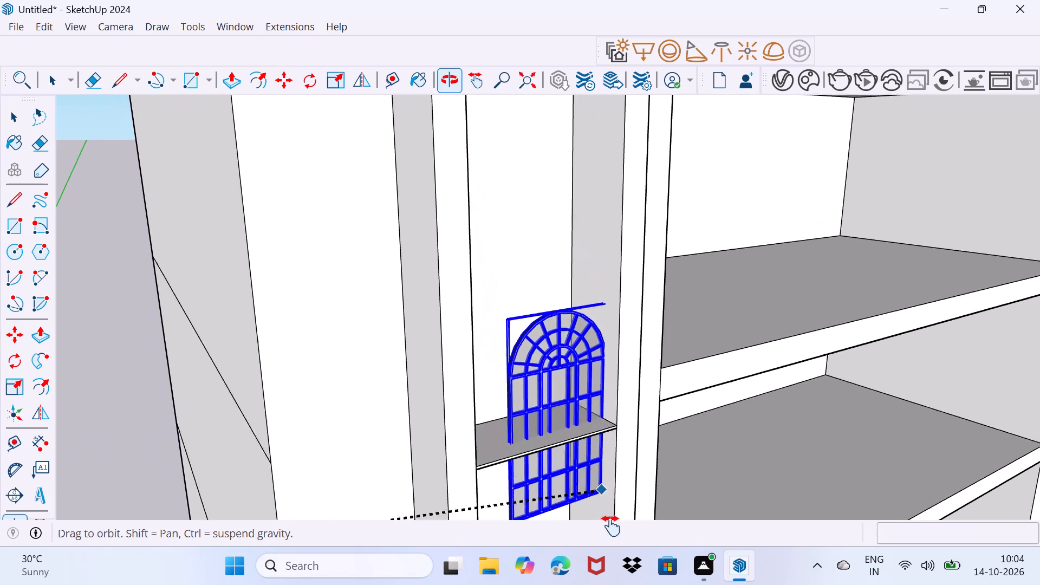
pyautogui.keyDown('shift'); pyautogui.moveTo(611, 526); pyautogui.dragTo(610, 531, button='middle'); pyautogui.keyUp('shift')
pyautogui.click(629, 472)
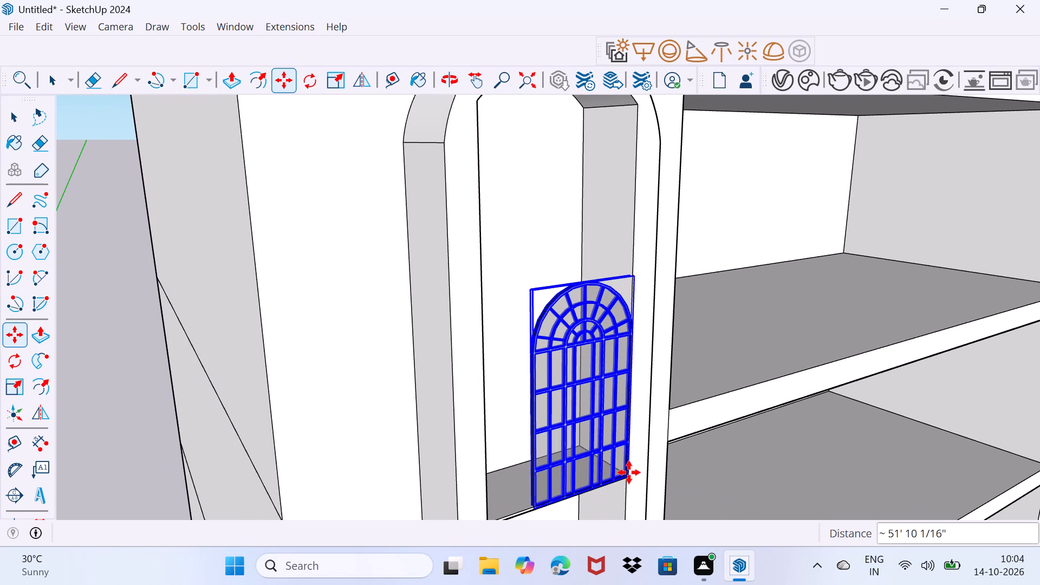
# Widen the arched window along the green axis by a factor of about 1.43 to reach the opposite jamb.
pyautogui.scroll(4, 550, 457)
pyautogui.moveTo(540, 471); pyautogui.dragTo(622, 468, button='middle')
pyautogui.press('s')
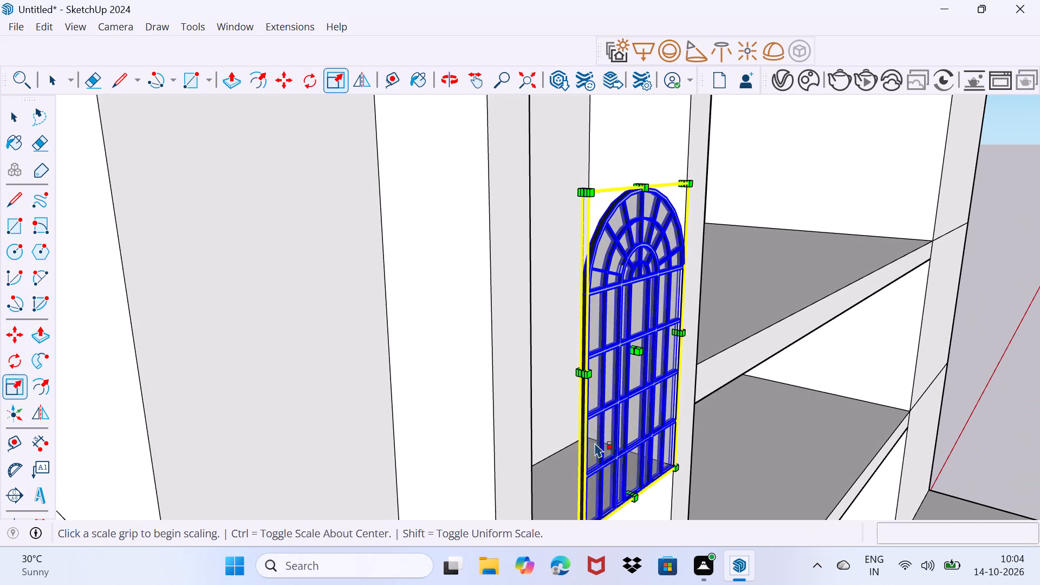
pyautogui.scroll(9, 577, 385)
pyautogui.scroll(-3, 590, 385)
pyautogui.moveTo(597, 413); pyautogui.dragTo(607, 415, button='middle')
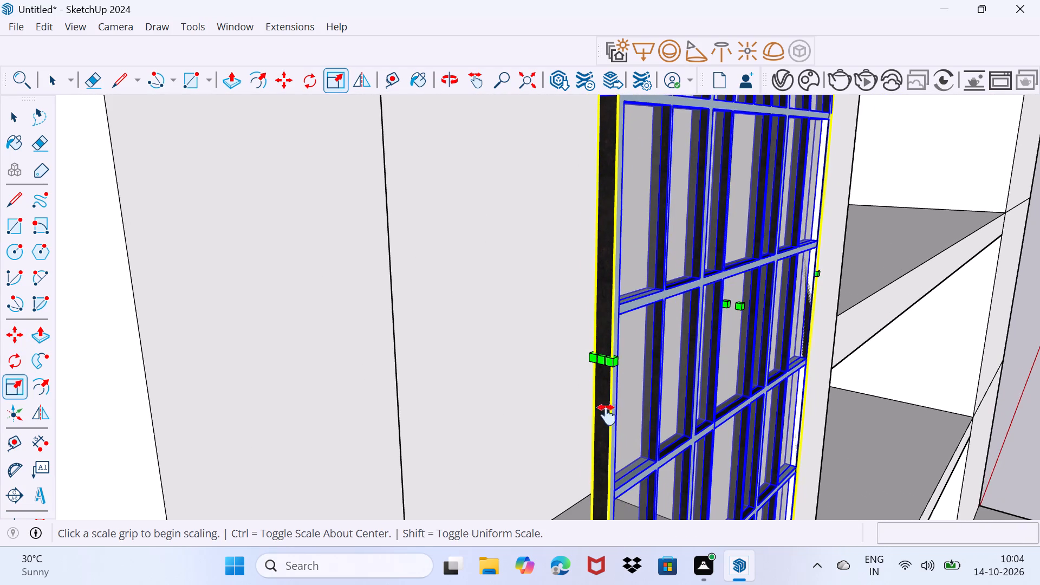
pyautogui.moveTo(607, 415); pyautogui.dragTo(692, 229, button='middle')
pyautogui.keyDown('shift'); pyautogui.scroll(-2, 692, 229); pyautogui.keyUp('shift')
pyautogui.scroll(1, 686, 237)
pyautogui.scroll(-3, 686, 237)
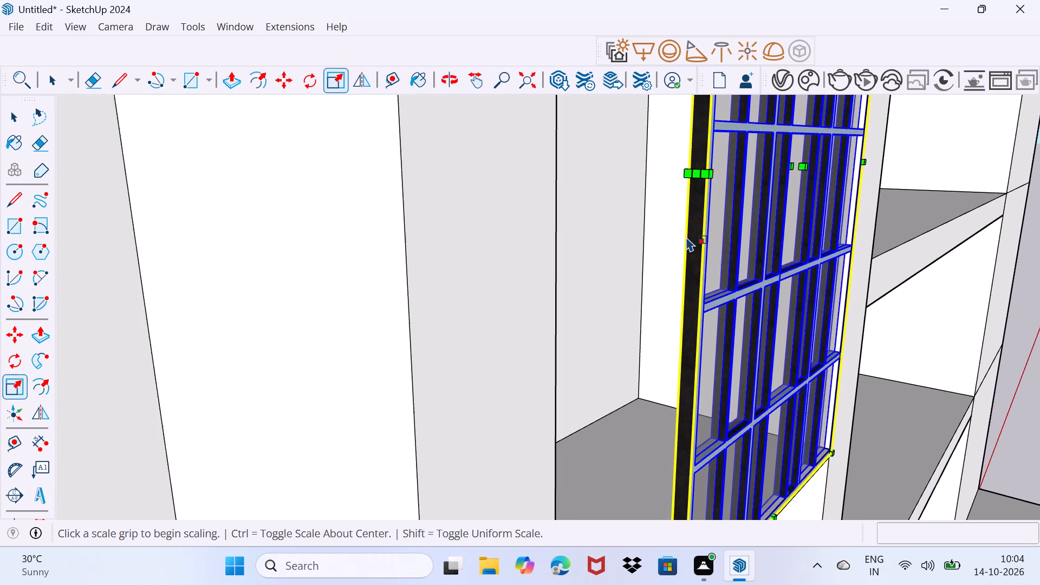
pyautogui.scroll(-1, 683, 237)
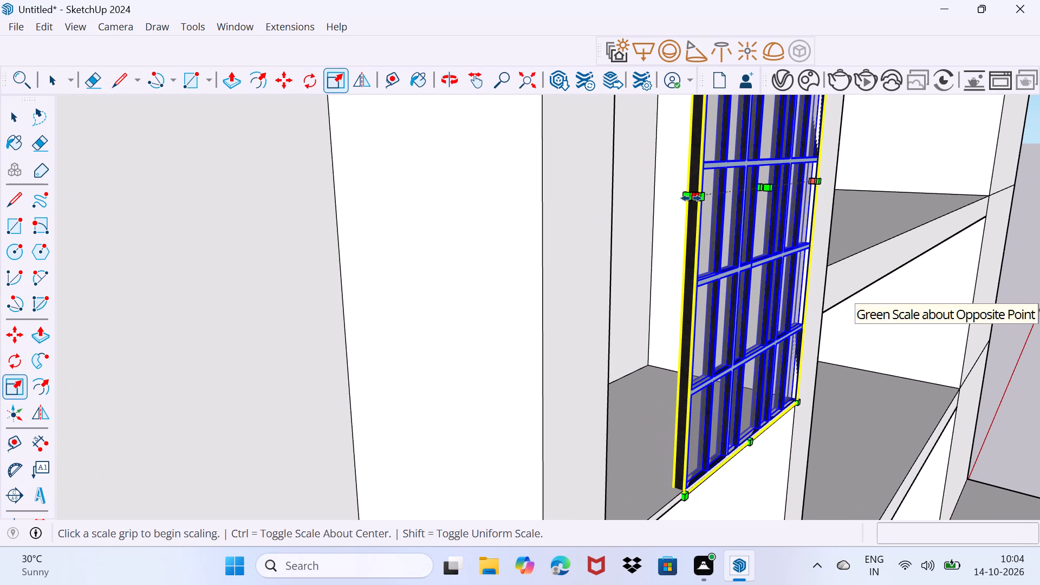
pyautogui.click(691, 198)
pyautogui.click(609, 221)
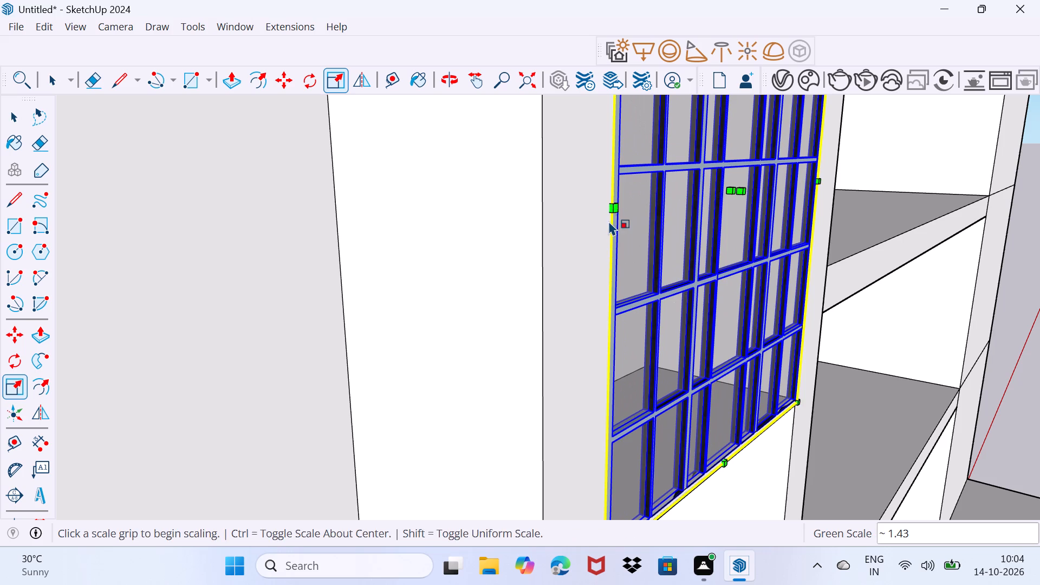
pyautogui.press('space')
# Stretch the arched window's height along the blue axis by a factor of about 1.91 to reach the crown of the opening.
pyautogui.scroll(-6, 609, 221)
pyautogui.keyDown('shift'); pyautogui.moveTo(668, 216); pyautogui.dragTo(649, 487, button='middle'); pyautogui.keyUp('shift')
pyautogui.keyDown('shift'); pyautogui.scroll(-1, 668, 216); pyautogui.keyUp('shift')
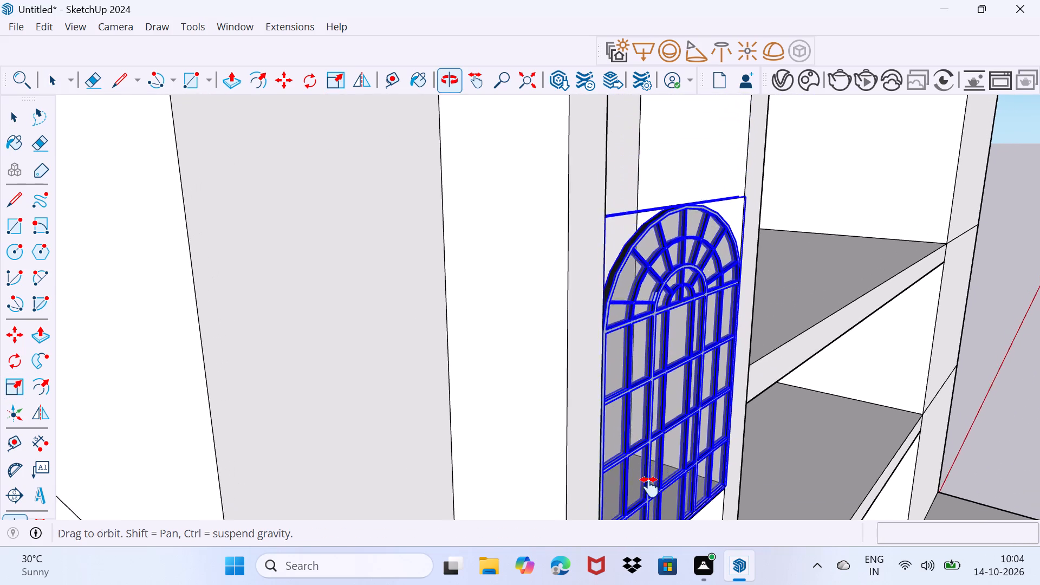
pyautogui.keyDown('shift'); pyautogui.moveTo(649, 487); pyautogui.dragTo(648, 516, button='middle'); pyautogui.keyUp('shift')
pyautogui.scroll(1, 673, 317)
pyautogui.keyDown('shift'); pyautogui.moveTo(673, 317); pyautogui.dragTo(640, 439, button='middle'); pyautogui.keyUp('shift')
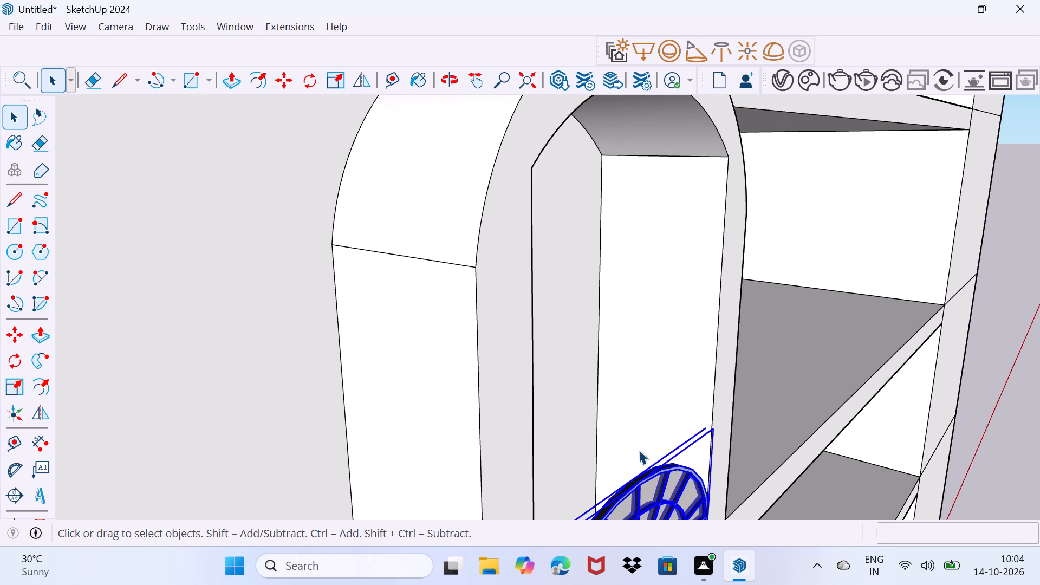
pyautogui.scroll(1, 639, 463)
pyautogui.press('s')
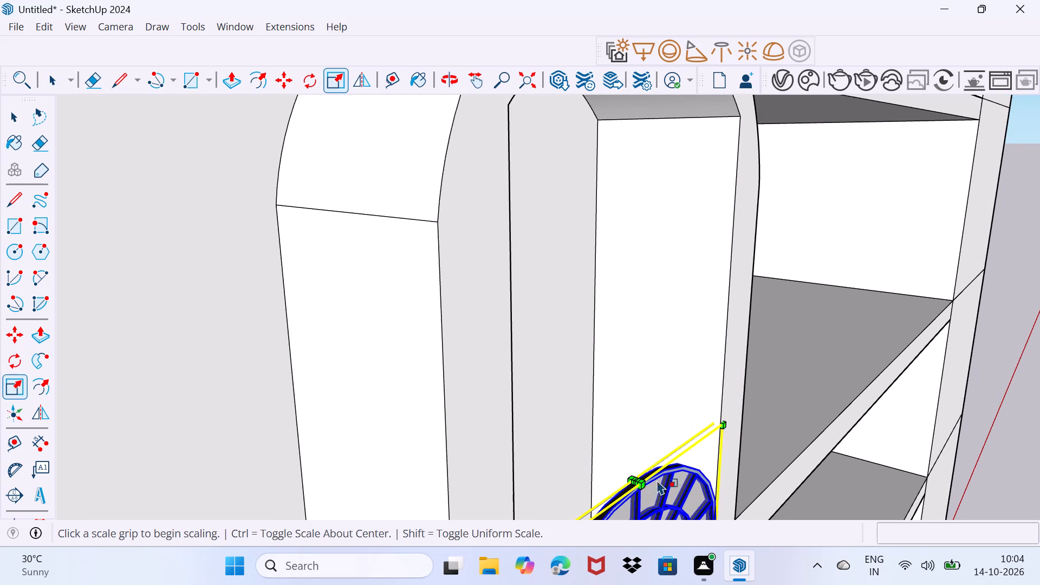
pyautogui.scroll(9, 631, 489)
pyautogui.click(641, 479)
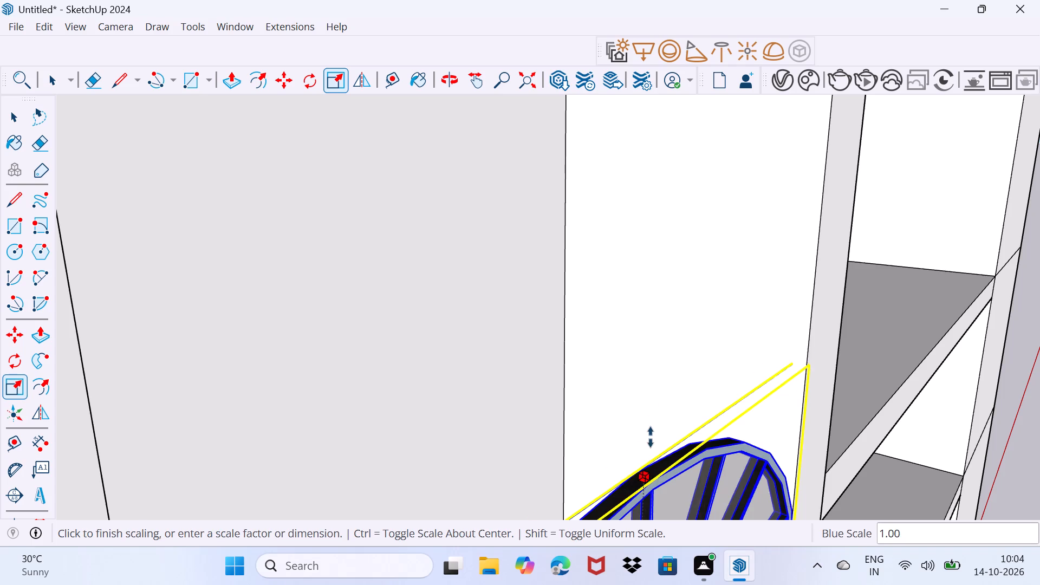
pyautogui.scroll(-10, 656, 244)
pyautogui.keyDown('shift'); pyautogui.moveTo(636, 233); pyautogui.dragTo(616, 380, button='middle'); pyautogui.keyUp('shift')
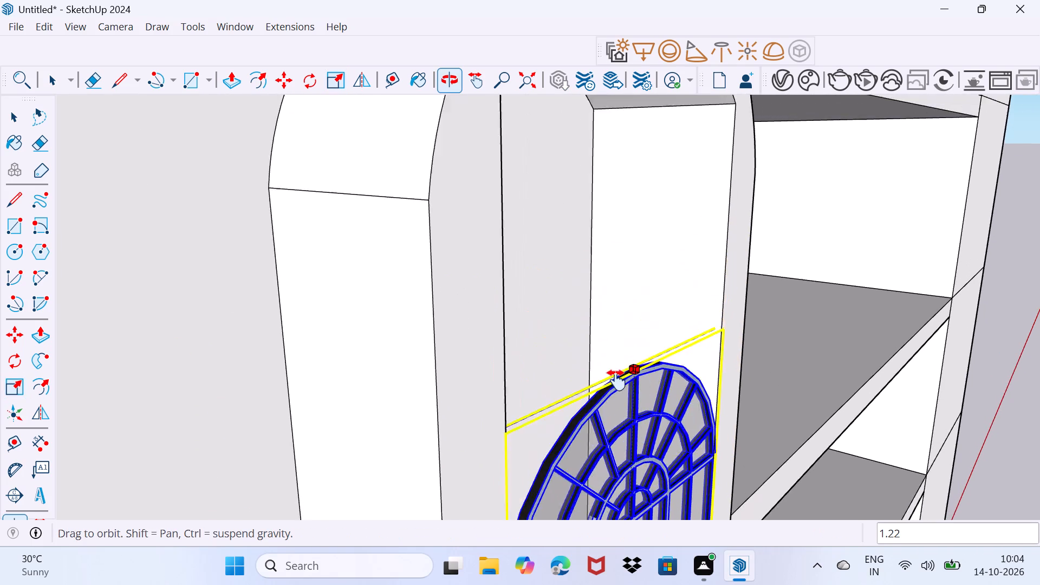
pyautogui.keyDown('shift'); pyautogui.moveTo(616, 380); pyautogui.dragTo(611, 422, button='middle'); pyautogui.keyUp('shift')
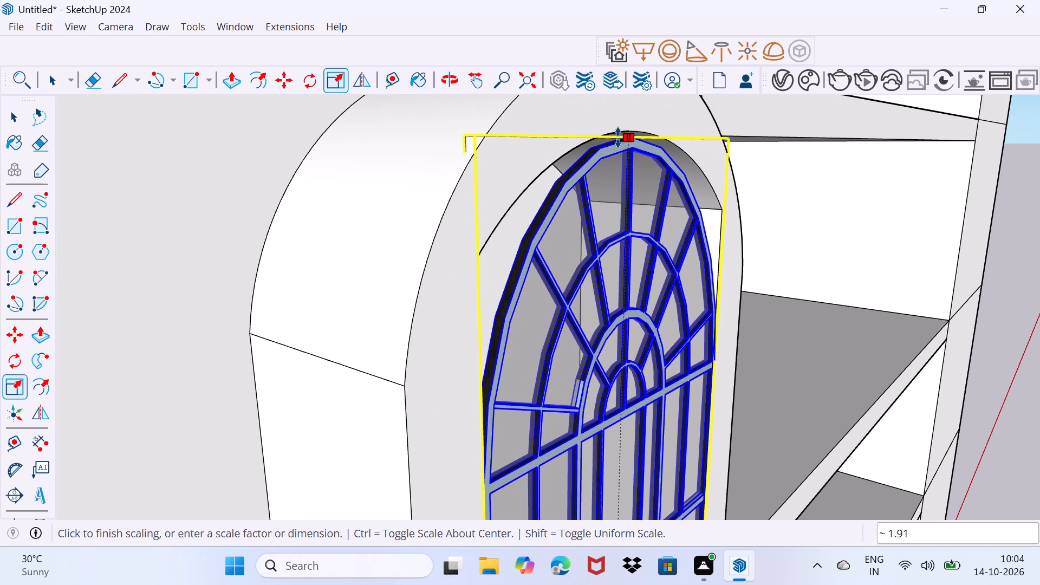
pyautogui.click(618, 138)
pyautogui.press('space')
# Examine how the top of the arched window fits against the opening's arch from several angles.
pyautogui.moveTo(542, 315); pyautogui.dragTo(495, 342, button='middle')
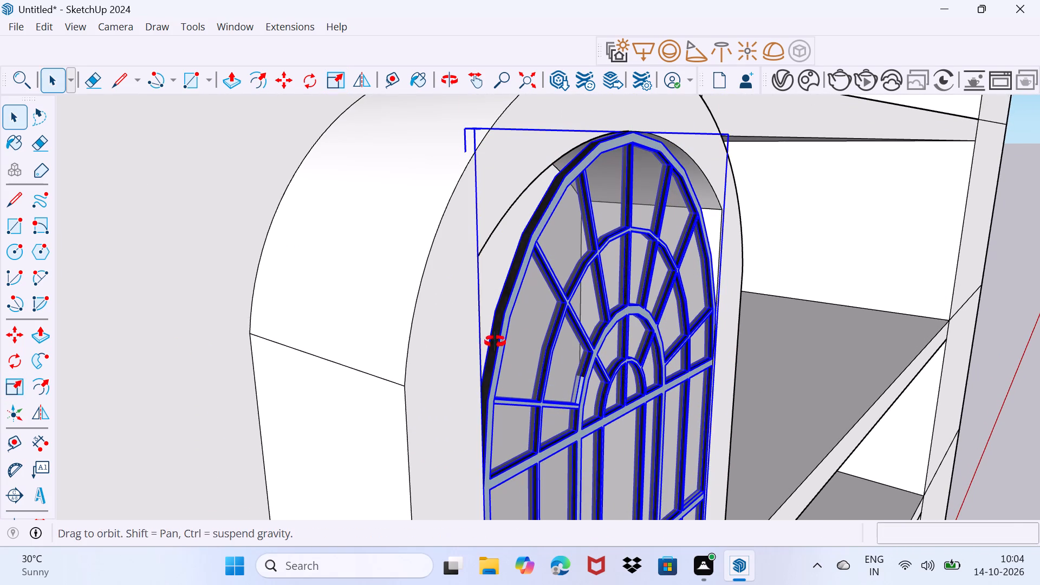
pyautogui.moveTo(495, 342); pyautogui.dragTo(445, 349, button='middle')
pyautogui.moveTo(346, 388); pyautogui.dragTo(353, 357)
pyautogui.moveTo(360, 341); pyautogui.dragTo(300, 320, button='middle')
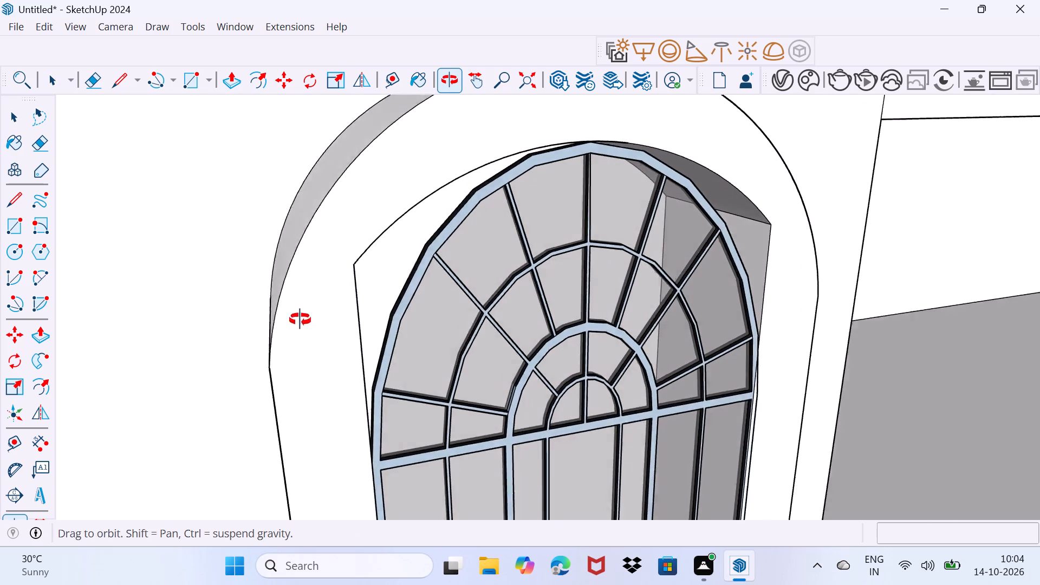
pyautogui.moveTo(300, 320); pyautogui.dragTo(488, 266, button='middle')
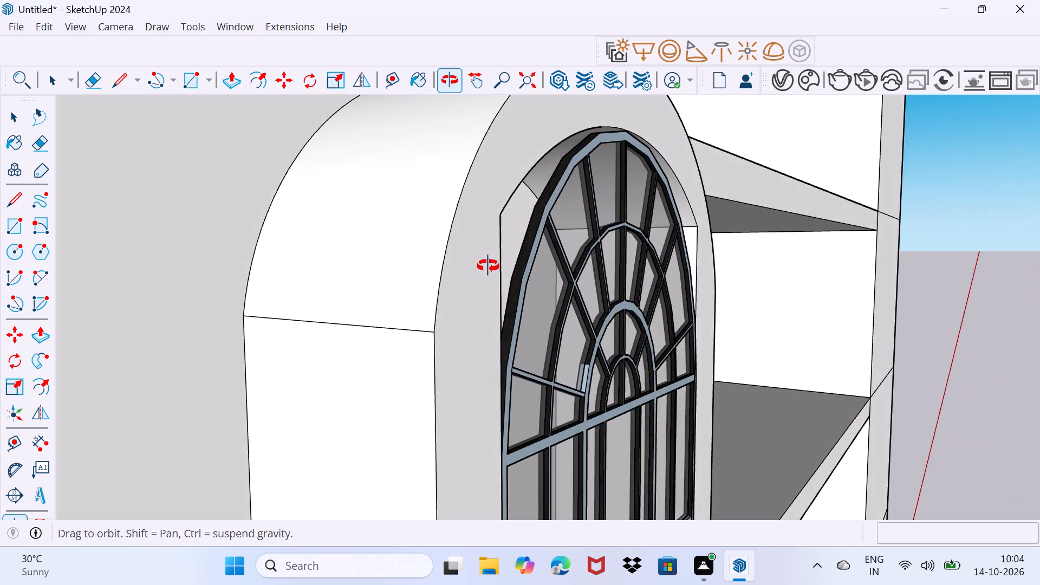
pyautogui.moveTo(488, 266); pyautogui.dragTo(467, 283, button='middle')
pyautogui.scroll(3, 532, 188)
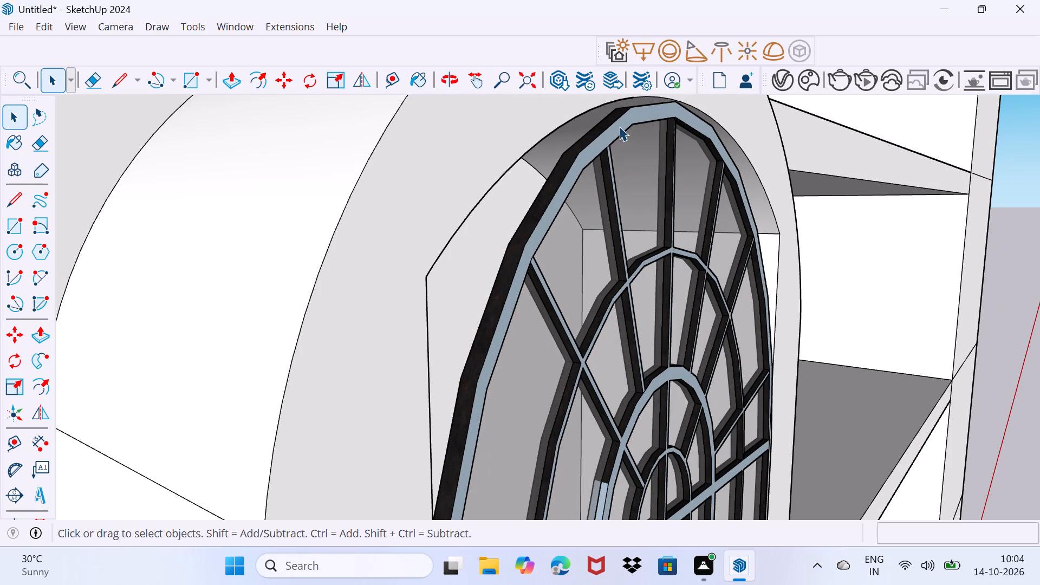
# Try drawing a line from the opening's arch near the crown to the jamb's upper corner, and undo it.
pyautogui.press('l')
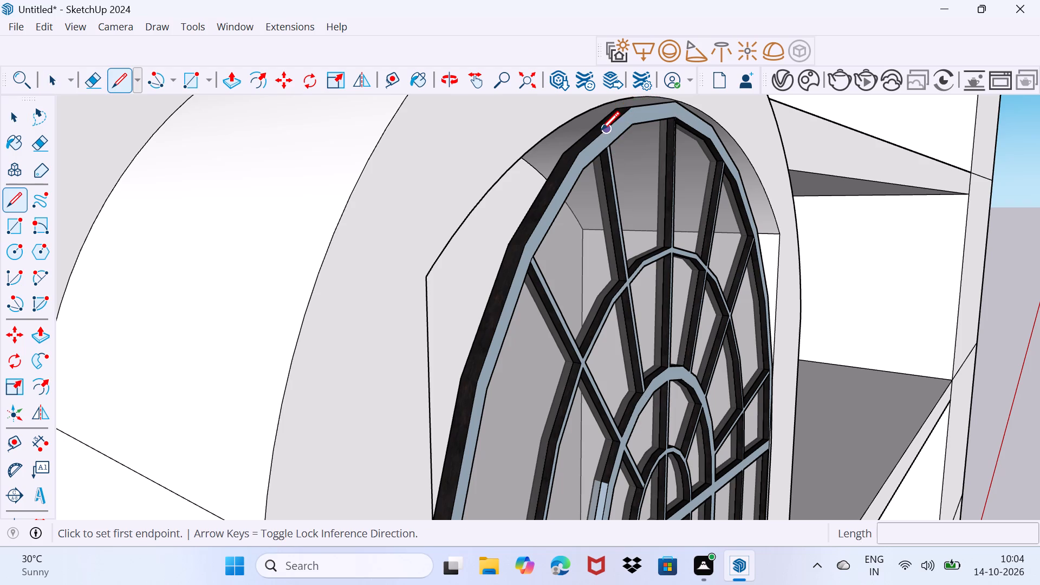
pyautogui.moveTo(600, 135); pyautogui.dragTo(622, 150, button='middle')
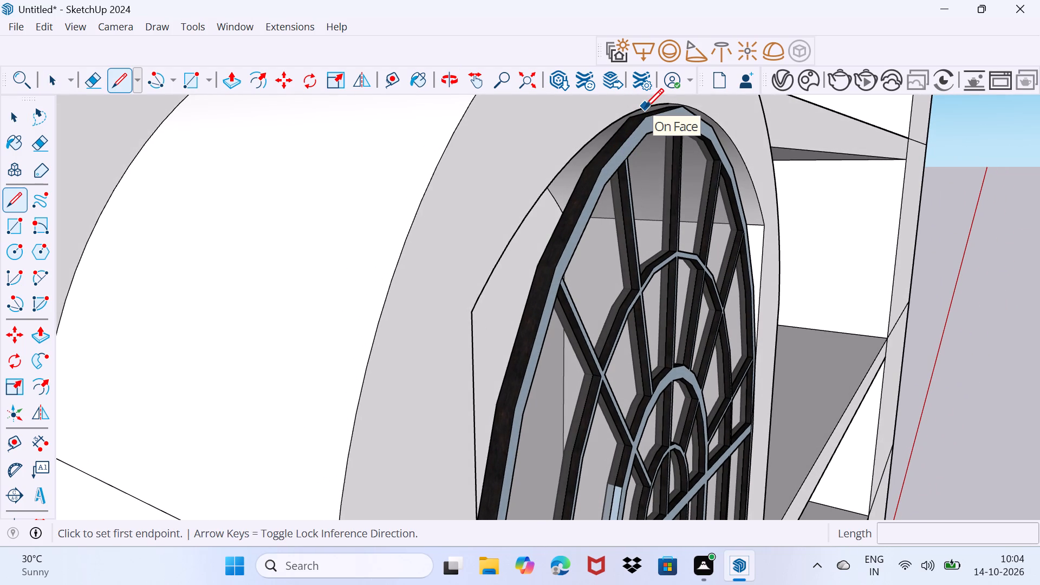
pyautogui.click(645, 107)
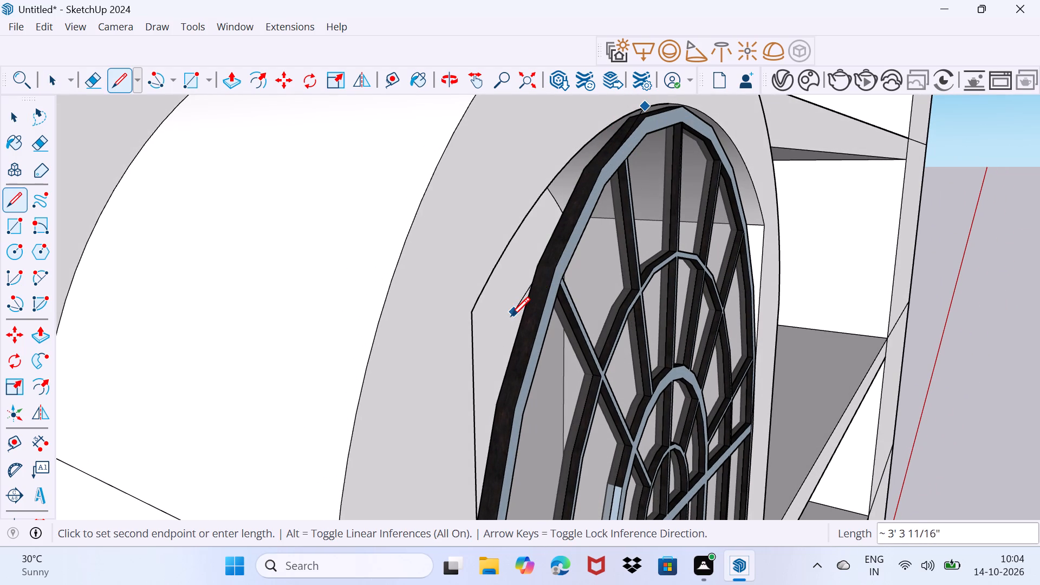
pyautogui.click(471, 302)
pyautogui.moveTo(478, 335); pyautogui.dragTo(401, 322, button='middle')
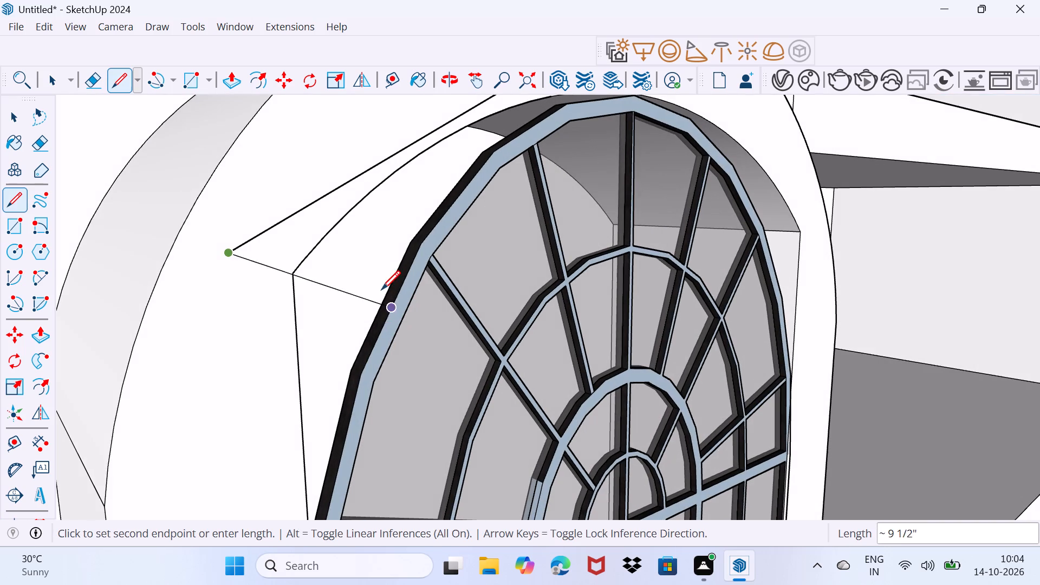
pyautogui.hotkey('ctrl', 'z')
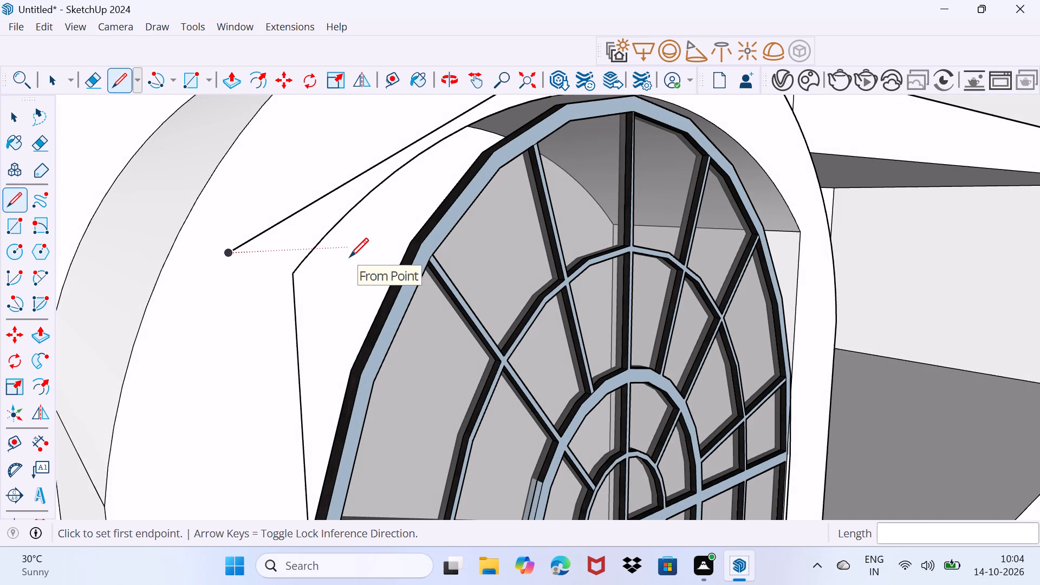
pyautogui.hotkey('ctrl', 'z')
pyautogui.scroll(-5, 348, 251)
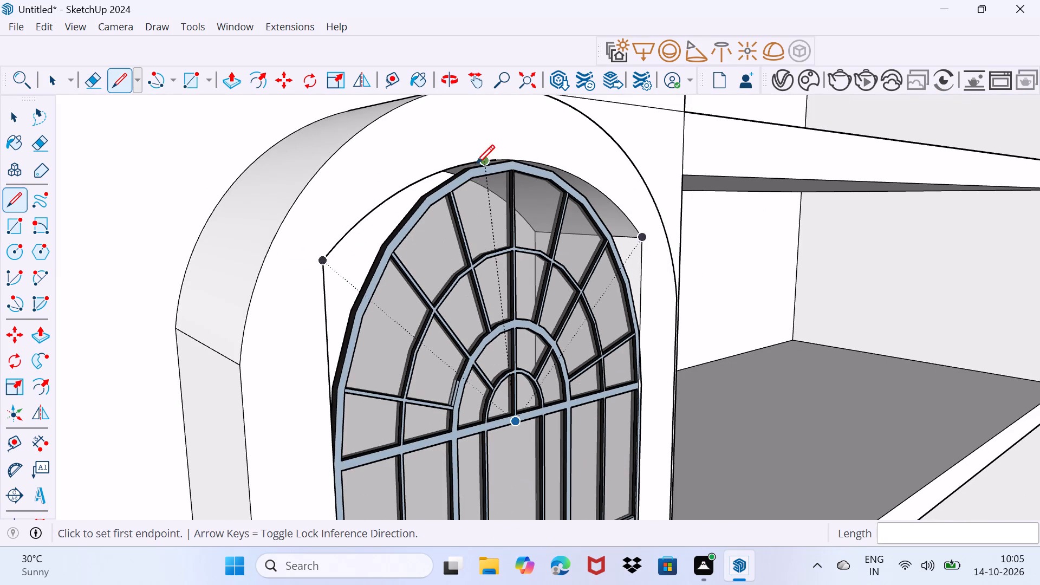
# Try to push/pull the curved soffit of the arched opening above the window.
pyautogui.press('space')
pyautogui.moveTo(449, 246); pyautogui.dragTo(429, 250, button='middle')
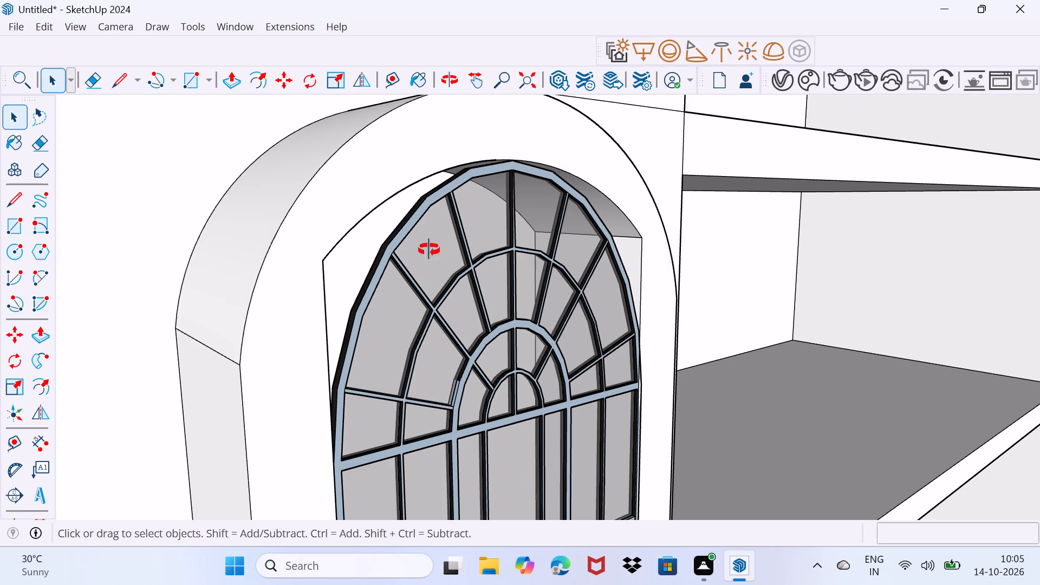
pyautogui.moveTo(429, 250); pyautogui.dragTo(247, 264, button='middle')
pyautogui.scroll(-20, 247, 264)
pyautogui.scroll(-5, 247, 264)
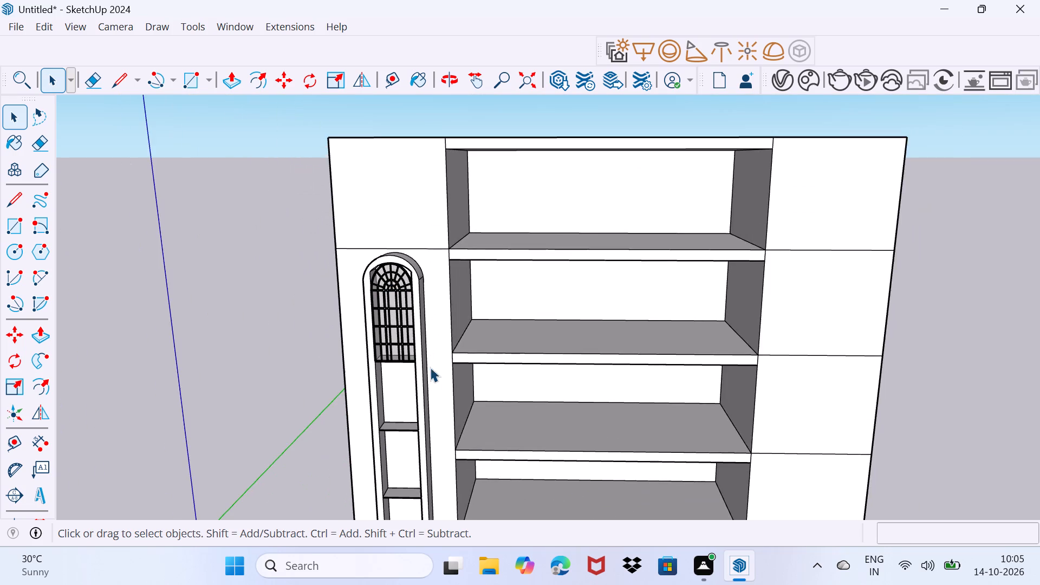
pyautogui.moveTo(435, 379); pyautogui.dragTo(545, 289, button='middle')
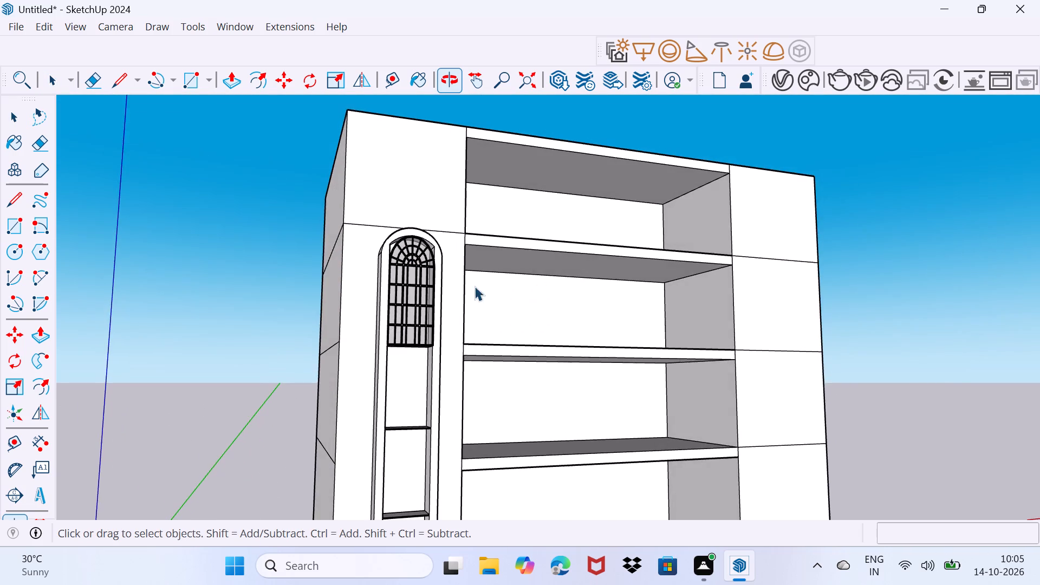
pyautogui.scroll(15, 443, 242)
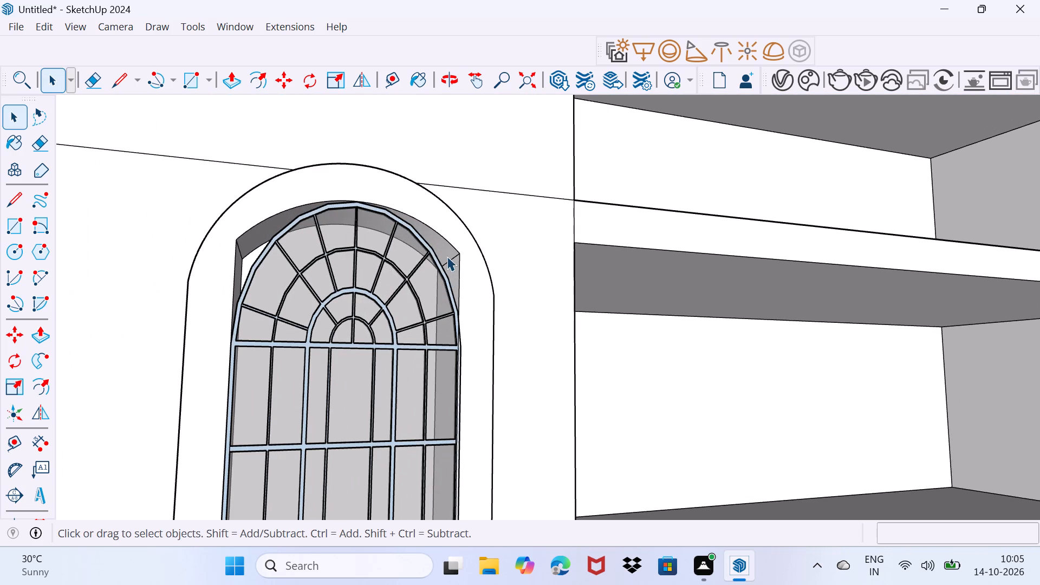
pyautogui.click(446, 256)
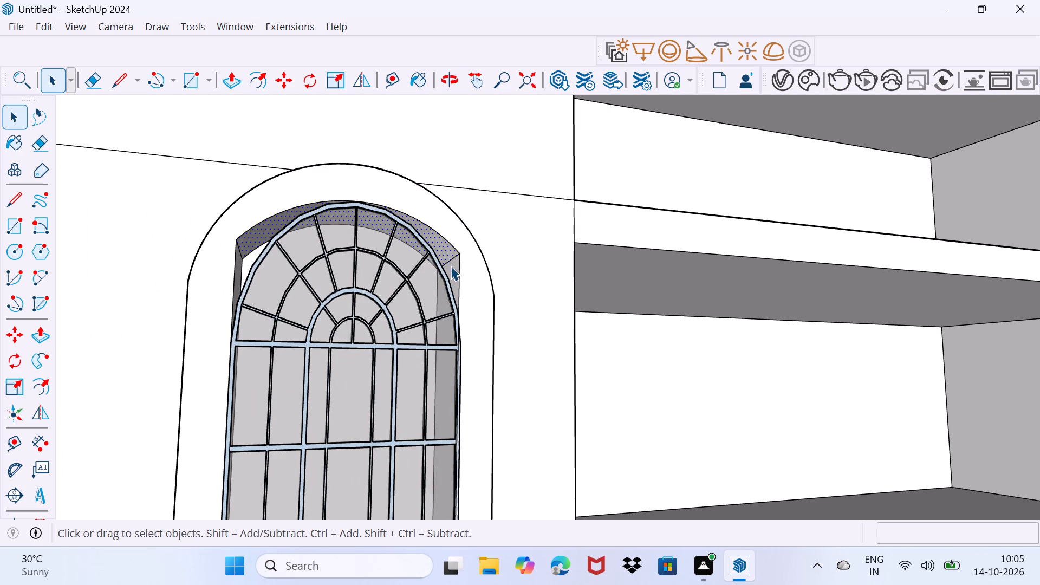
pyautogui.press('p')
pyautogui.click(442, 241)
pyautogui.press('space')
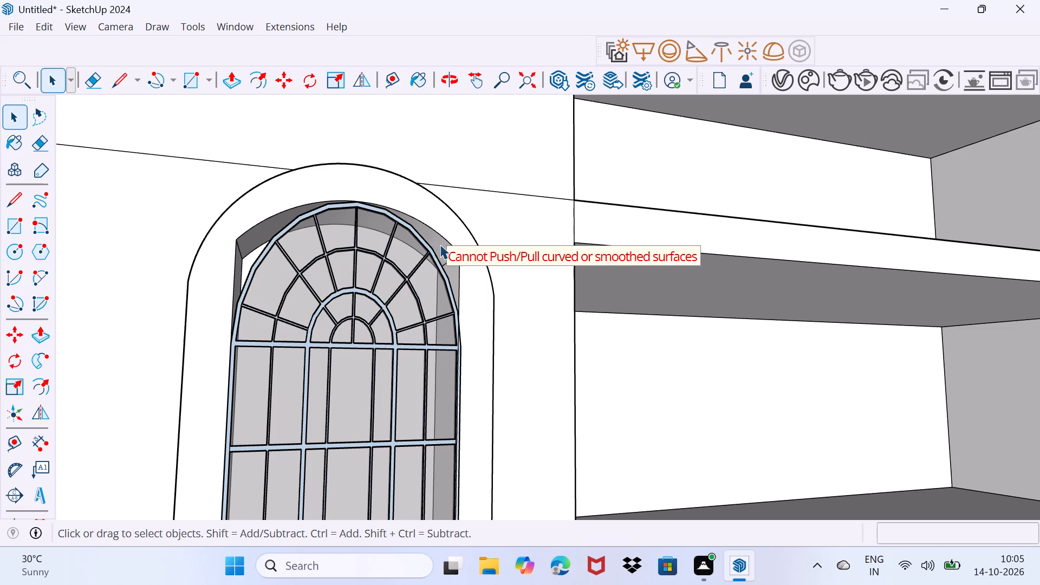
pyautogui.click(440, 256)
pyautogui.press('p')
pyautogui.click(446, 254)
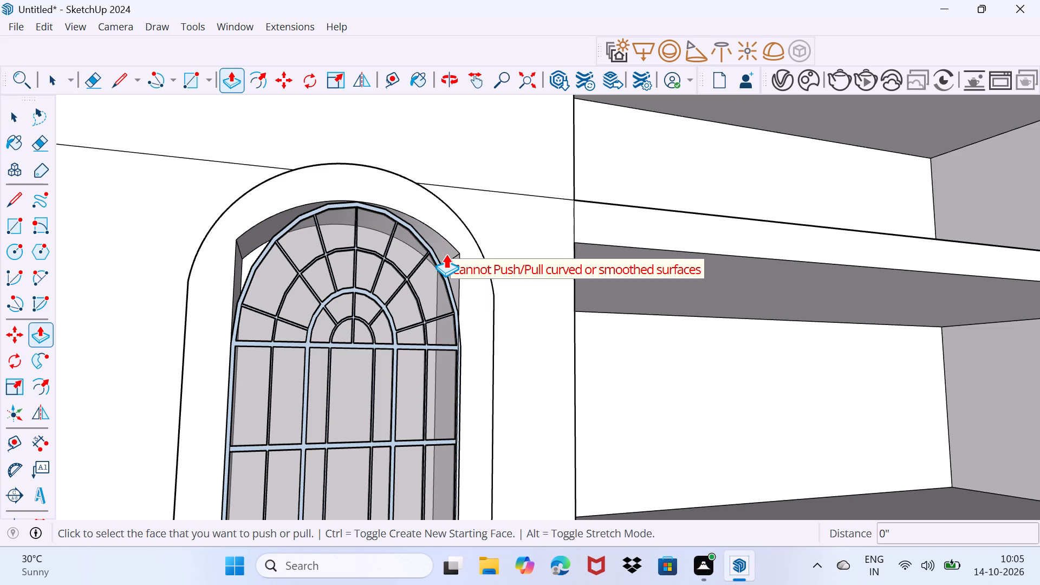
# Push the opening's jamb face slightly outward beside the arched window, on the side nearest the open floors.
pyautogui.click(445, 274)
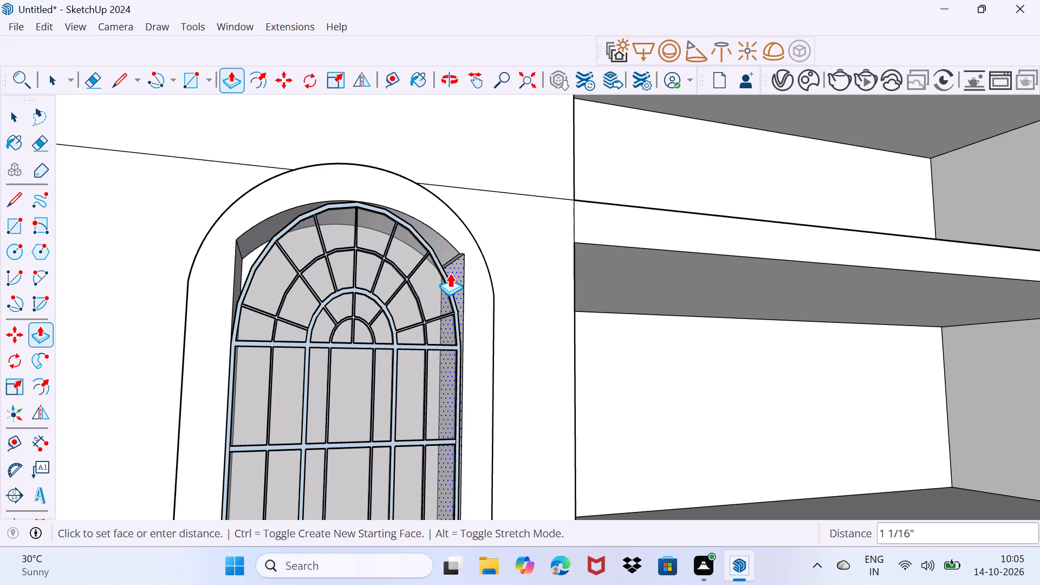
pyautogui.click(448, 273)
pyautogui.press('space')
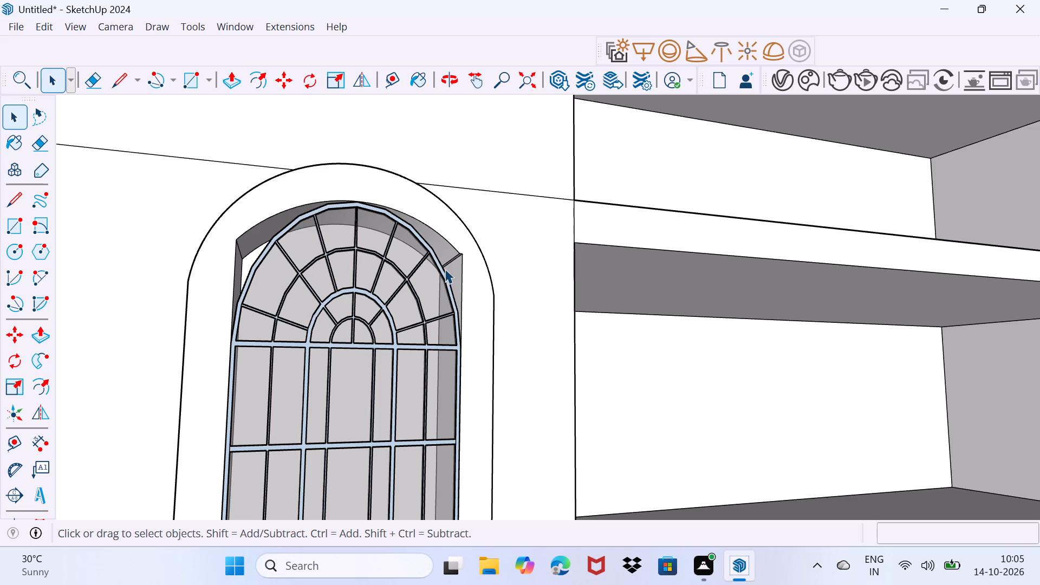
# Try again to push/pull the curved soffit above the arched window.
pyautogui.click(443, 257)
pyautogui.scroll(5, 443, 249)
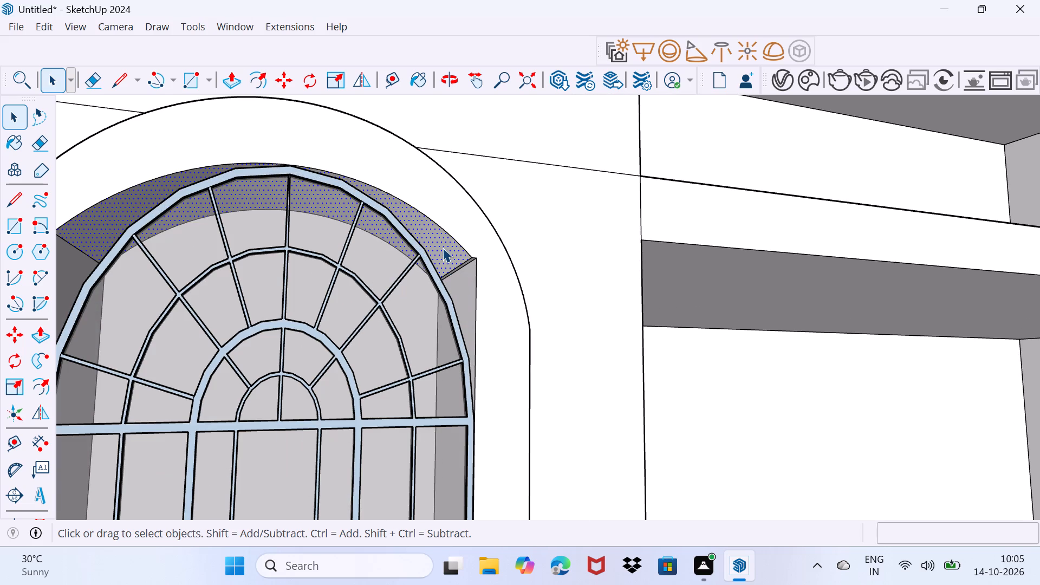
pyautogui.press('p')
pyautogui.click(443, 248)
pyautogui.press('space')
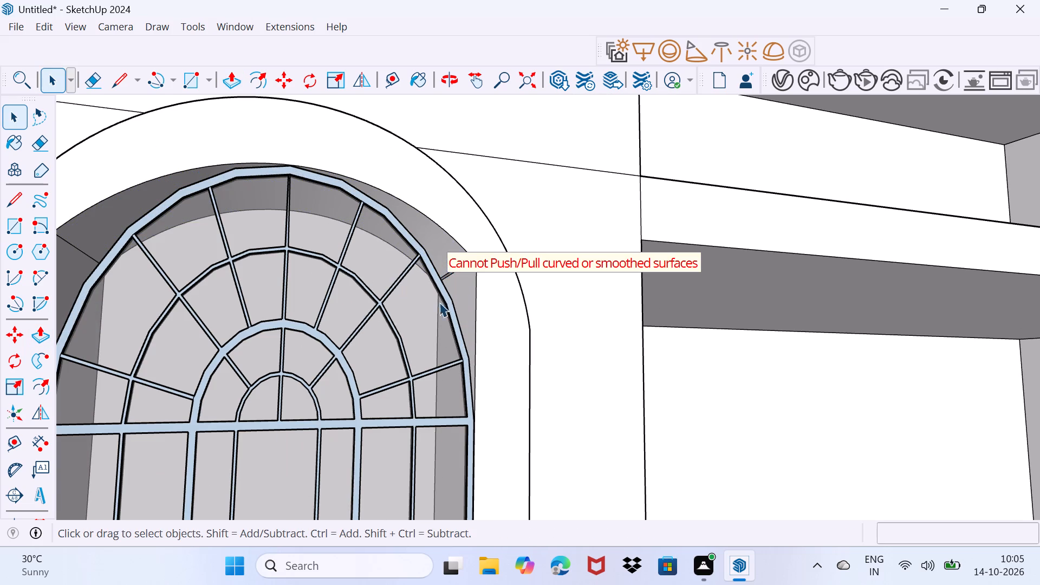
# Draw connected line segments across the gap between the window's curved frame and the opening's outer upper corner, linking the arch and jamb.
pyautogui.moveTo(439, 302); pyautogui.dragTo(453, 287)
pyautogui.moveTo(446, 263); pyautogui.dragTo(377, 361, button='middle')
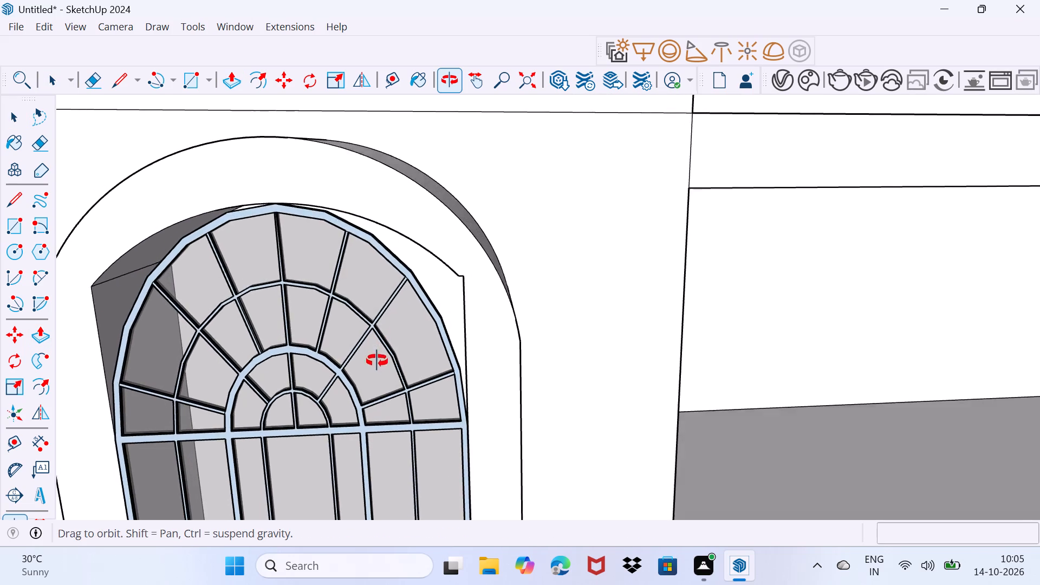
pyautogui.moveTo(377, 361); pyautogui.dragTo(469, 327, button='middle')
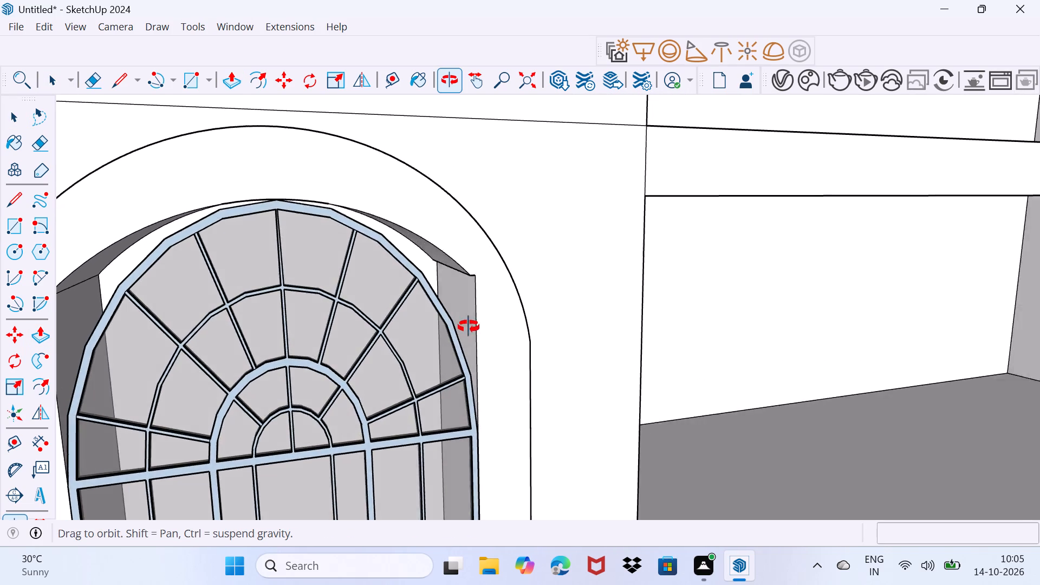
pyautogui.moveTo(469, 327); pyautogui.dragTo(509, 307, button='middle')
pyautogui.scroll(-14, 473, 305)
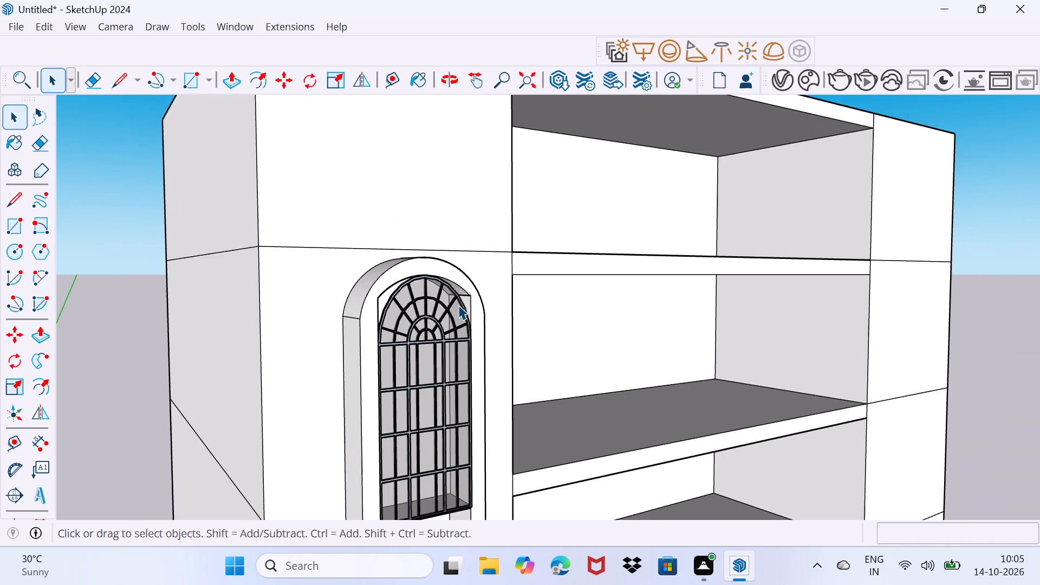
pyautogui.scroll(9, 352, 326)
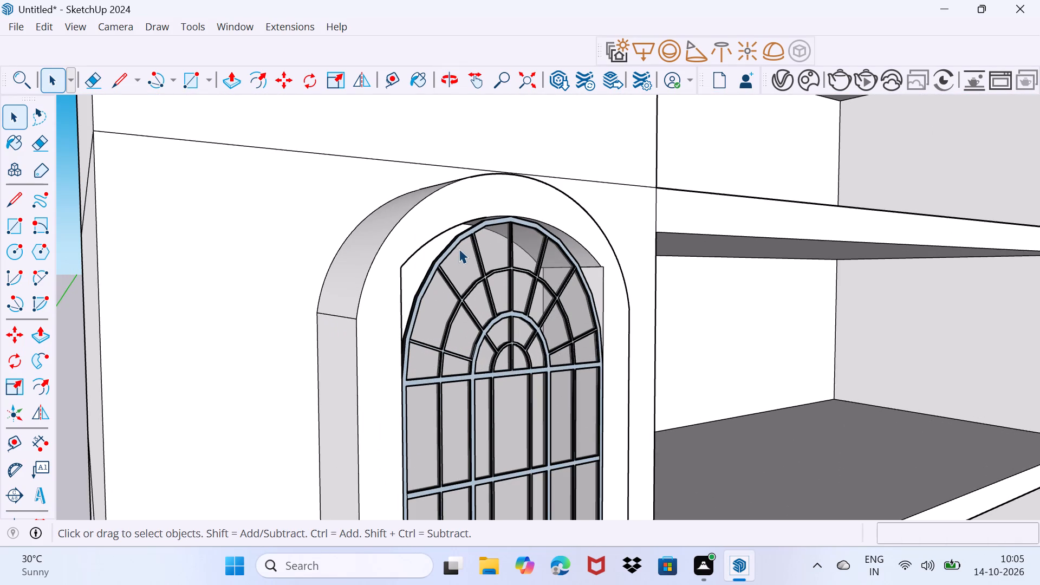
pyautogui.press('l')
pyautogui.click(470, 223)
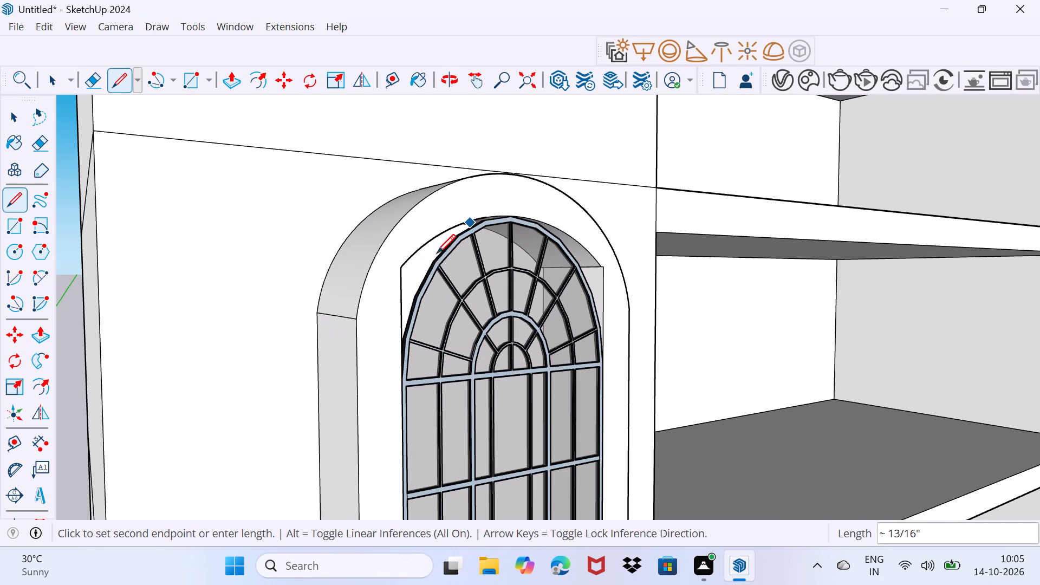
pyautogui.click(402, 282)
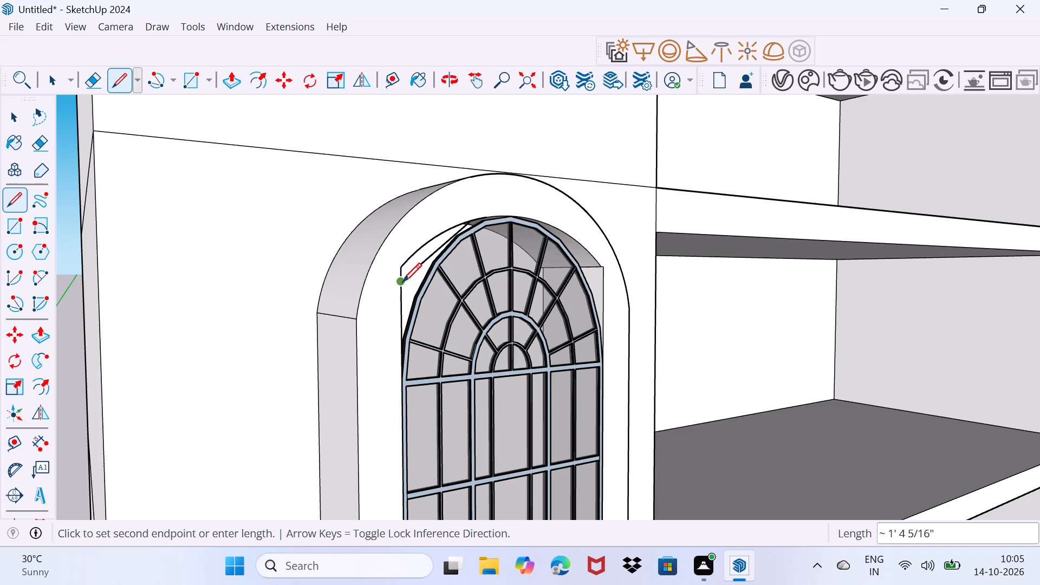
pyautogui.click(418, 294)
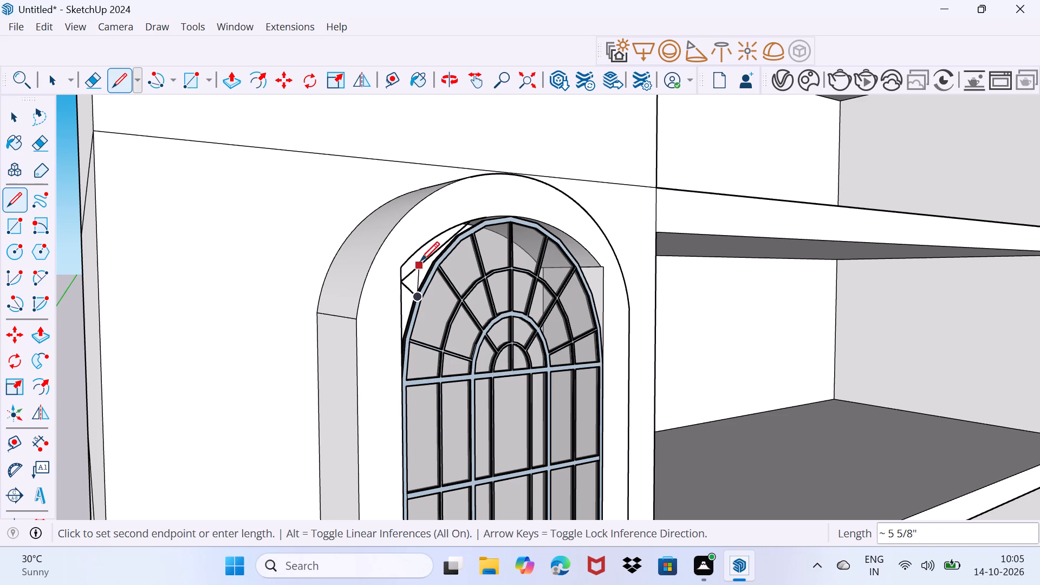
pyautogui.click(419, 254)
pyautogui.click(451, 251)
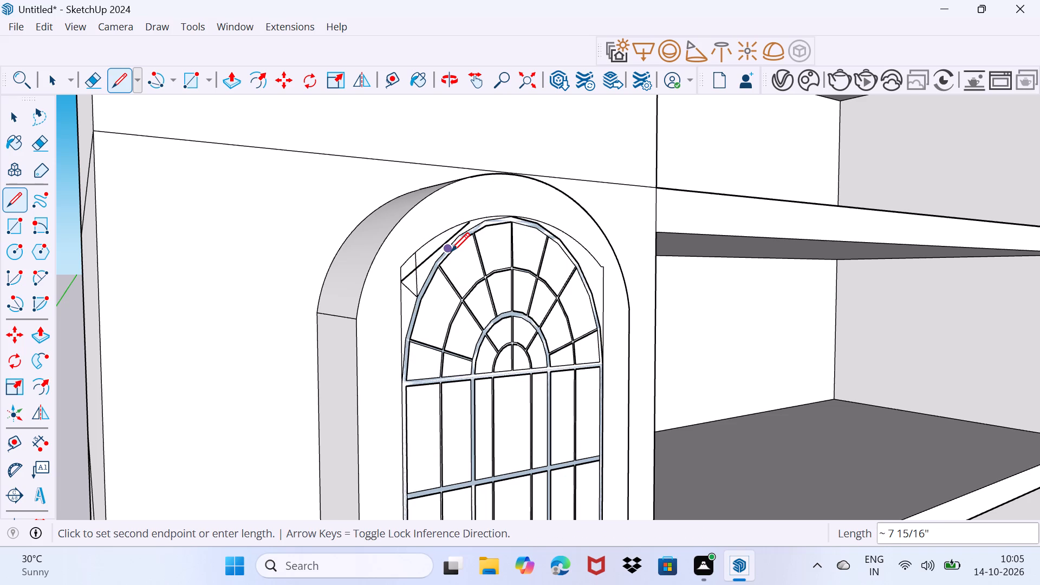
pyautogui.press('space')
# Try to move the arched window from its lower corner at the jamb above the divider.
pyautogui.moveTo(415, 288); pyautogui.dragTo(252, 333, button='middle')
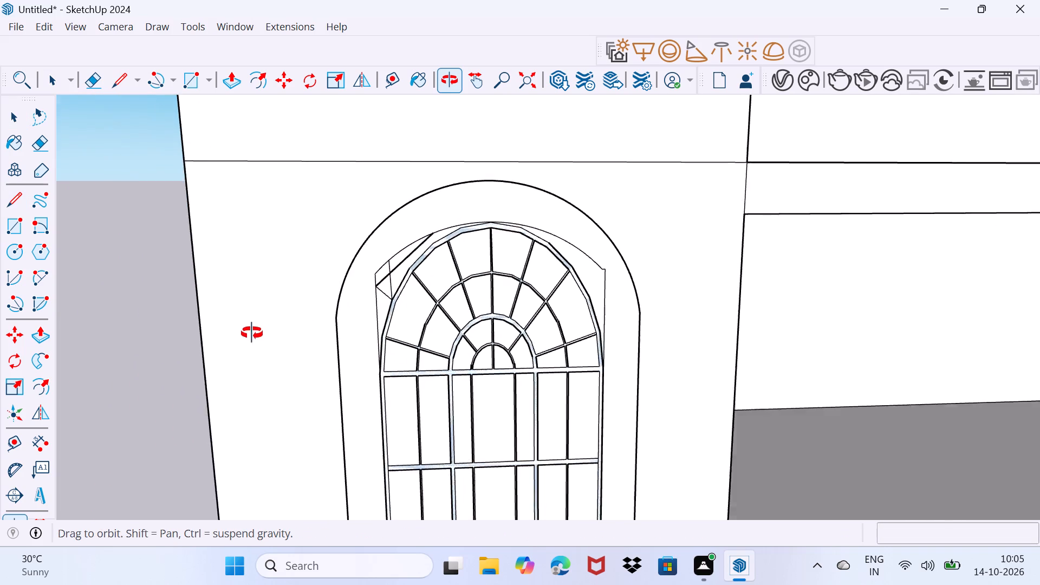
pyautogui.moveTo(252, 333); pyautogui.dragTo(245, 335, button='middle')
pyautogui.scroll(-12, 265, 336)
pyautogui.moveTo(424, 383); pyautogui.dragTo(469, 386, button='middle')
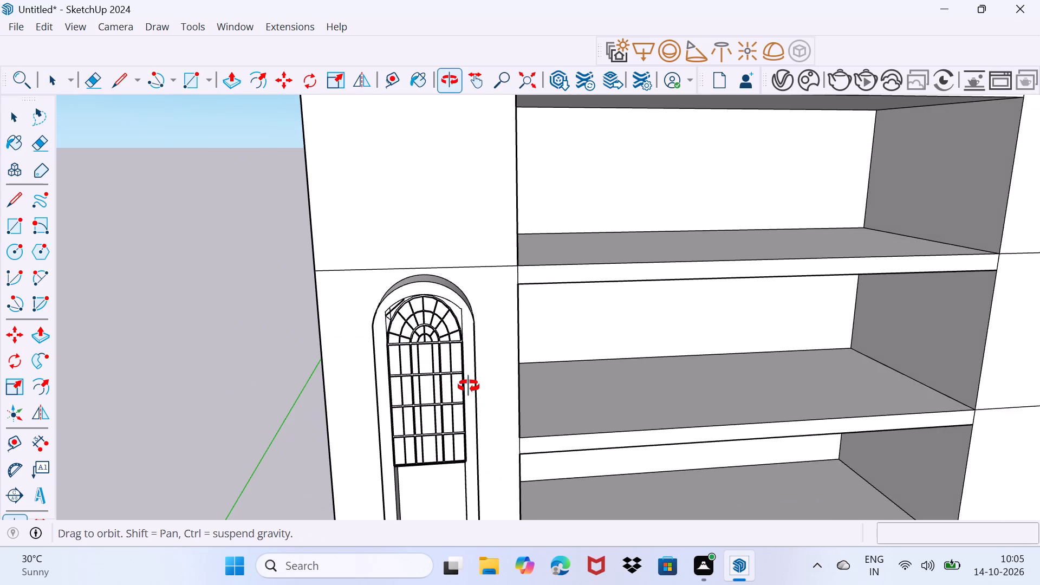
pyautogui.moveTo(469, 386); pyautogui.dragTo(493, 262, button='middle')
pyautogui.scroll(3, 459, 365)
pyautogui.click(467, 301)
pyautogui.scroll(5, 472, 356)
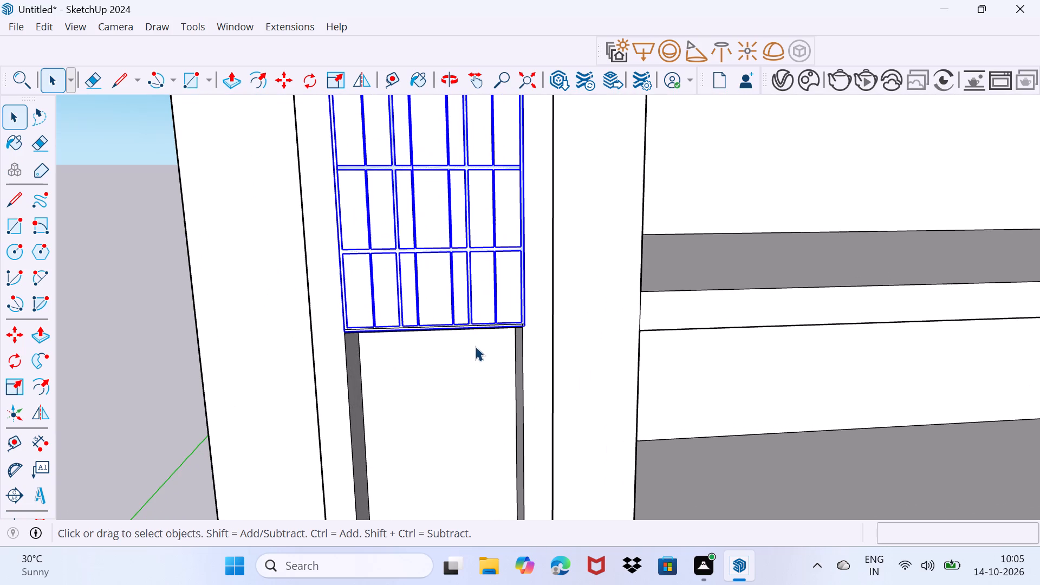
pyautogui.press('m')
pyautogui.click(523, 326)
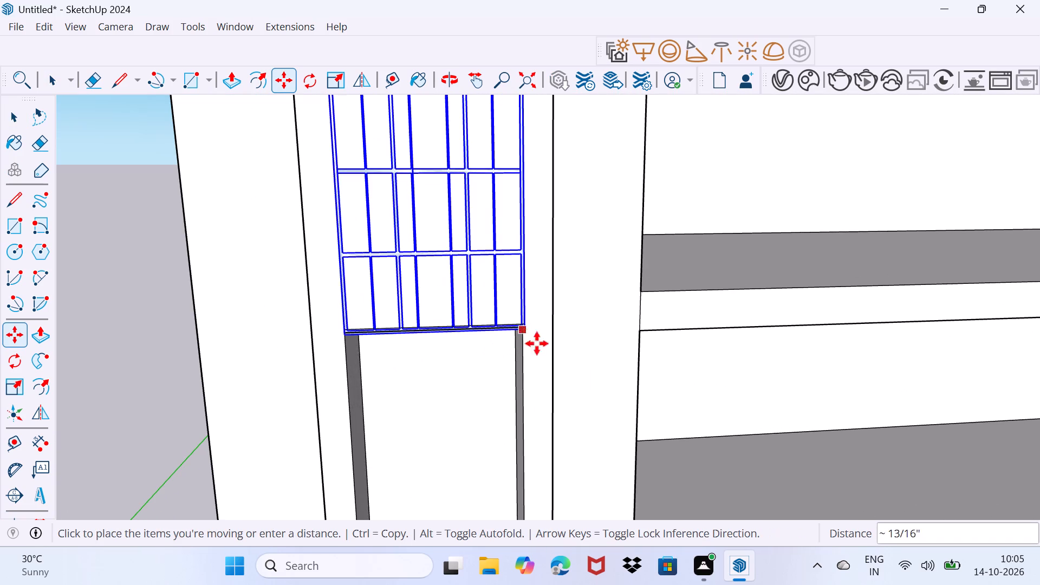
# Undo the started window move and the last line that closed off the opening behind the arched window.
pyautogui.hotkey('ctrl', 'z')
pyautogui.hotkey('ctrl', 'z')
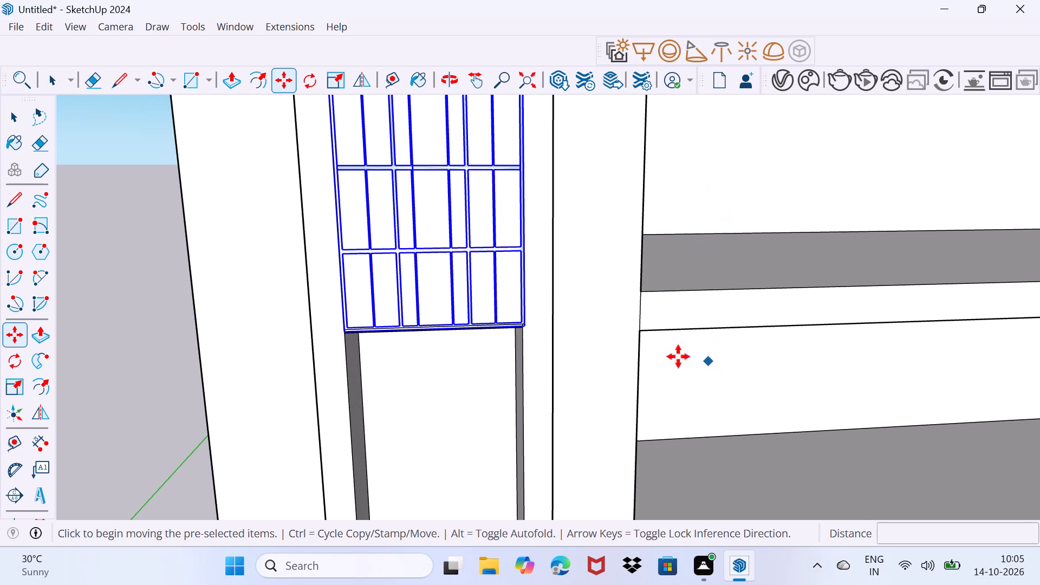
pyautogui.scroll(-3, 405, 298)
pyautogui.press('space')
pyautogui.moveTo(367, 361); pyautogui.dragTo(420, 324)
pyautogui.scroll(-2, 405, 309)
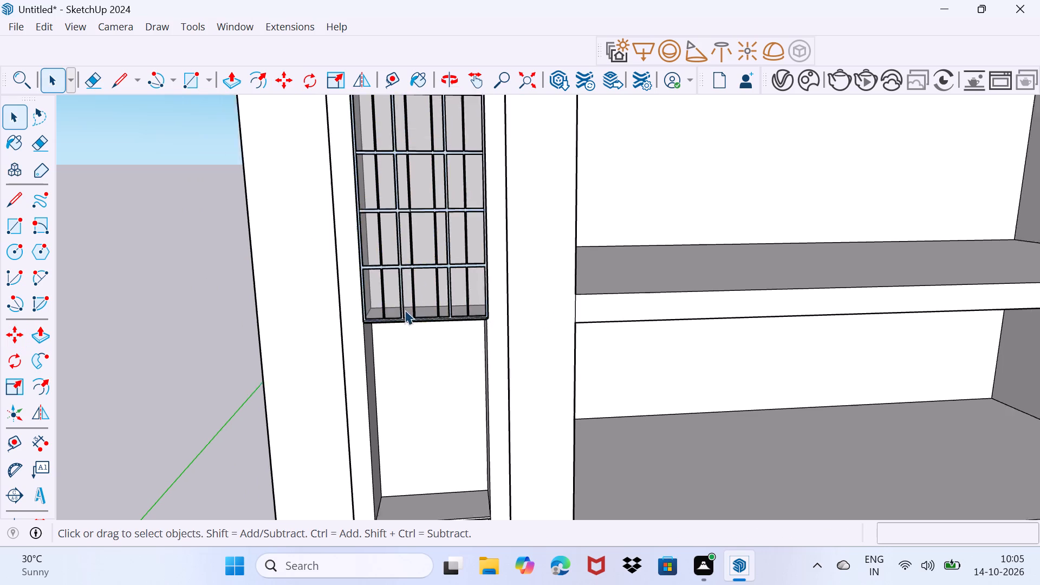
# Undo the last edit at the arched opening and erase the leftover line crossing its upper corner behind the window frame.
pyautogui.scroll(-7, 405, 310)
pyautogui.scroll(3, 373, 241)
pyautogui.moveTo(351, 248); pyautogui.dragTo(544, 288, button='middle')
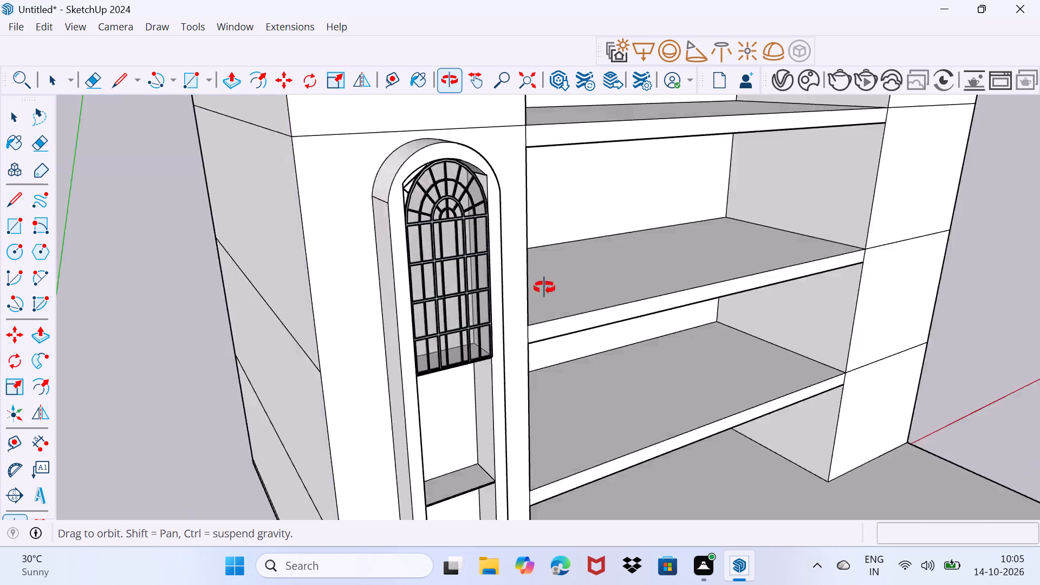
pyautogui.moveTo(544, 288); pyautogui.dragTo(604, 306, button='middle')
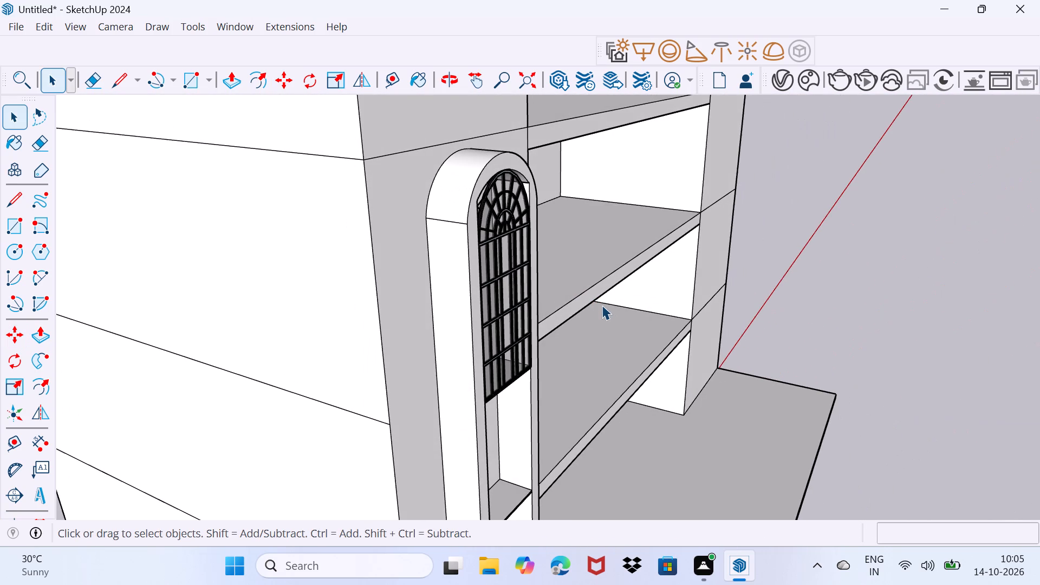
pyautogui.hotkey('ctrl', 'z')
pyautogui.keyDown('ctrl'); pyautogui.scroll(17, 476, 187); pyautogui.keyUp('ctrl')
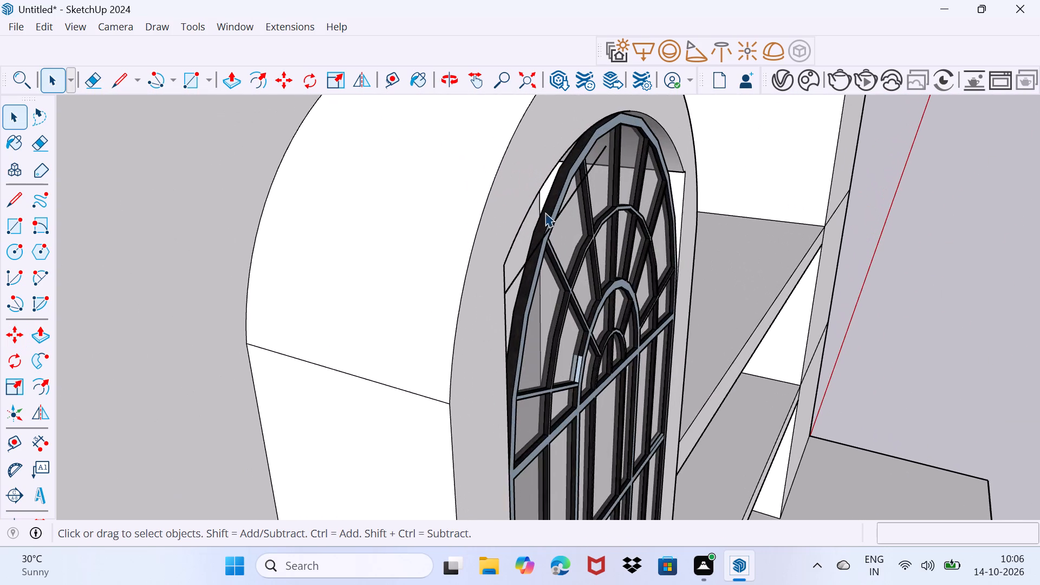
pyautogui.scroll(5, 589, 239)
pyautogui.press('e')
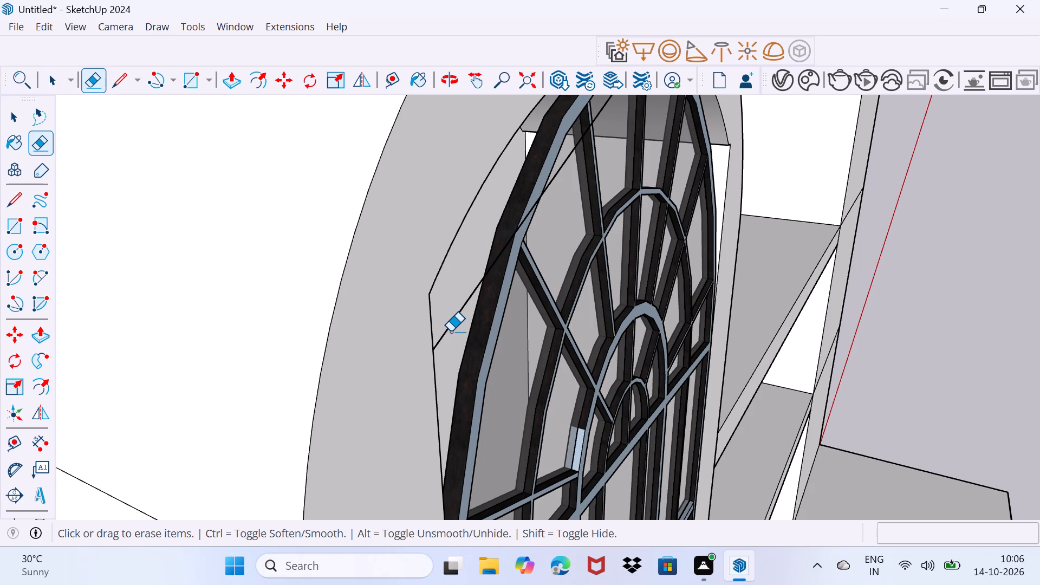
pyautogui.click(451, 329)
pyautogui.scroll(-9, 448, 334)
pyautogui.scroll(1, 444, 342)
pyautogui.scroll(-4, 444, 342)
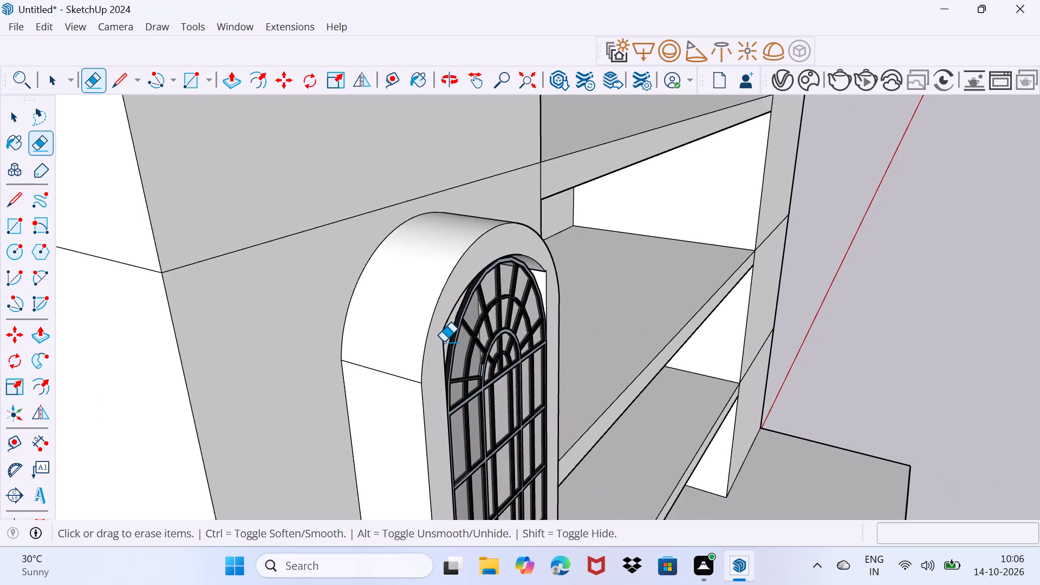
pyautogui.scroll(-10, 444, 342)
pyautogui.scroll(16, 483, 330)
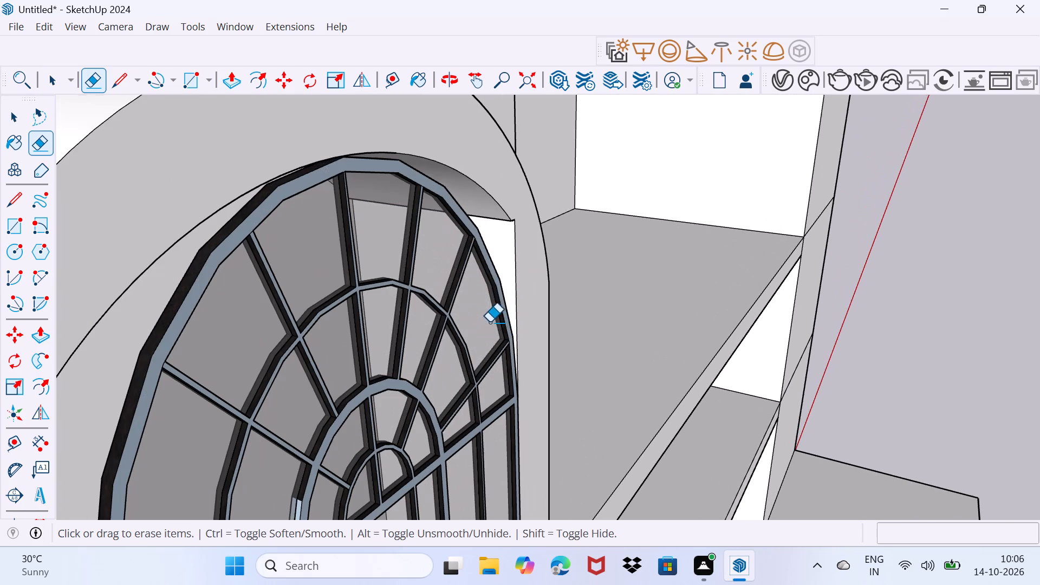
pyautogui.press('space')
# Open 3D Warehouse and search its content for "window".
pyautogui.scroll(-5, 489, 313)
pyautogui.moveTo(479, 323); pyautogui.dragTo(187, 338, button='middle')
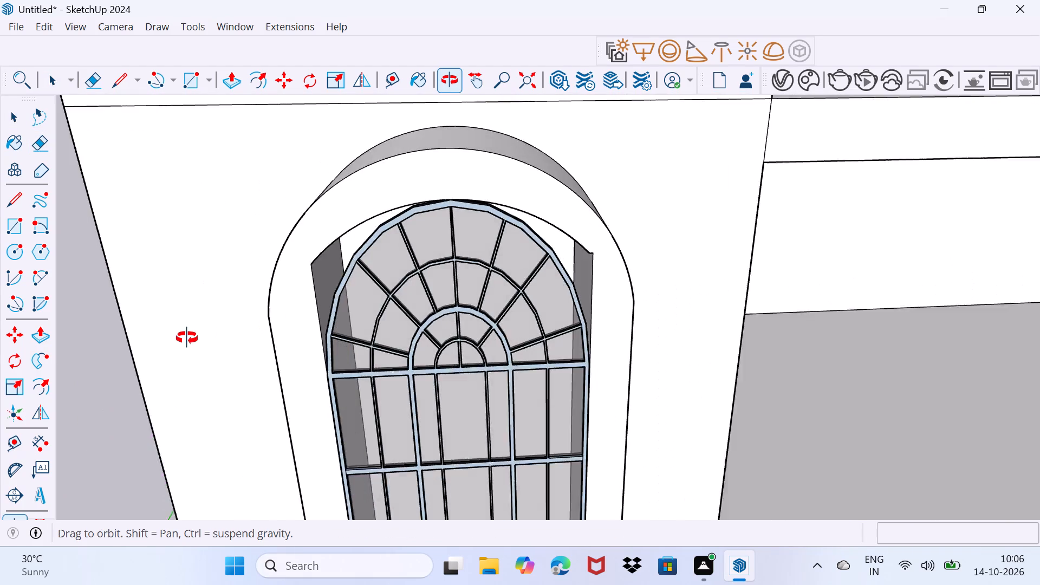
pyautogui.moveTo(187, 338); pyautogui.dragTo(186, 338, button='middle')
pyautogui.scroll(-20, 368, 319)
pyautogui.scroll(-1, 368, 319)
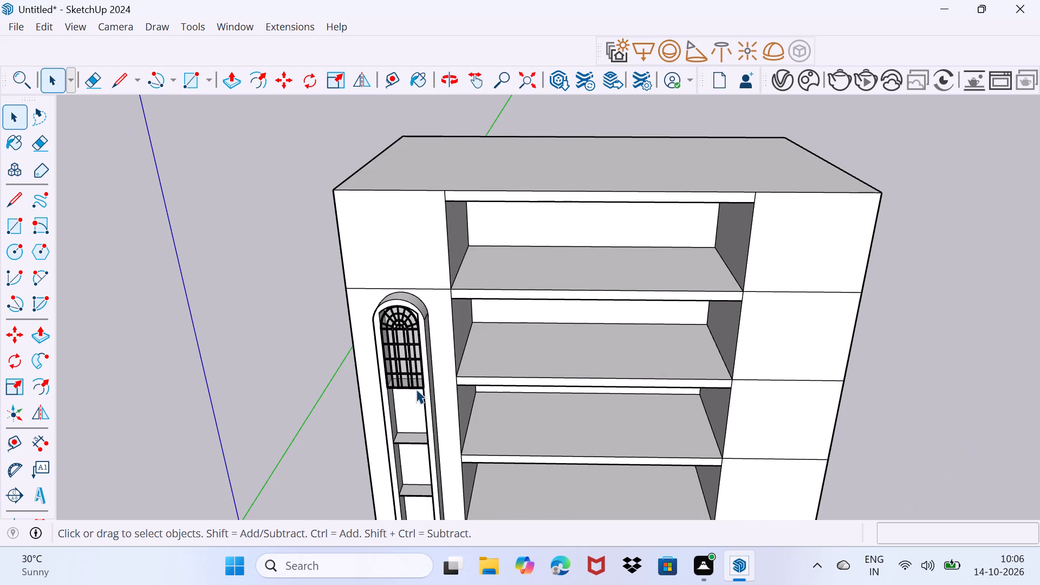
pyautogui.keyDown('shift'); pyautogui.moveTo(416, 390); pyautogui.dragTo(536, 221, button='middle'); pyautogui.keyUp('shift')
pyautogui.scroll(4, 483, 345)
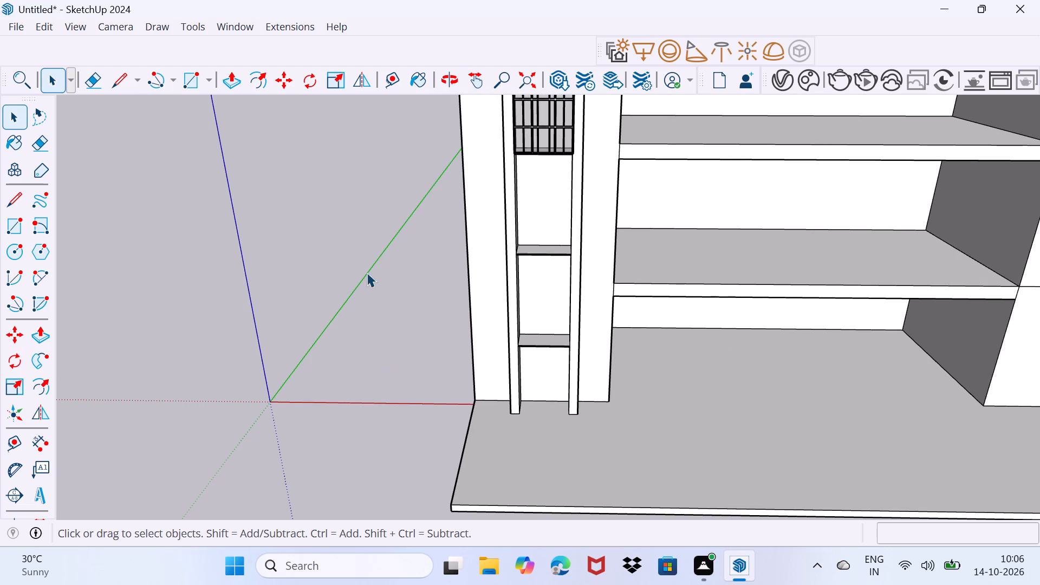
pyautogui.click(228, 24)
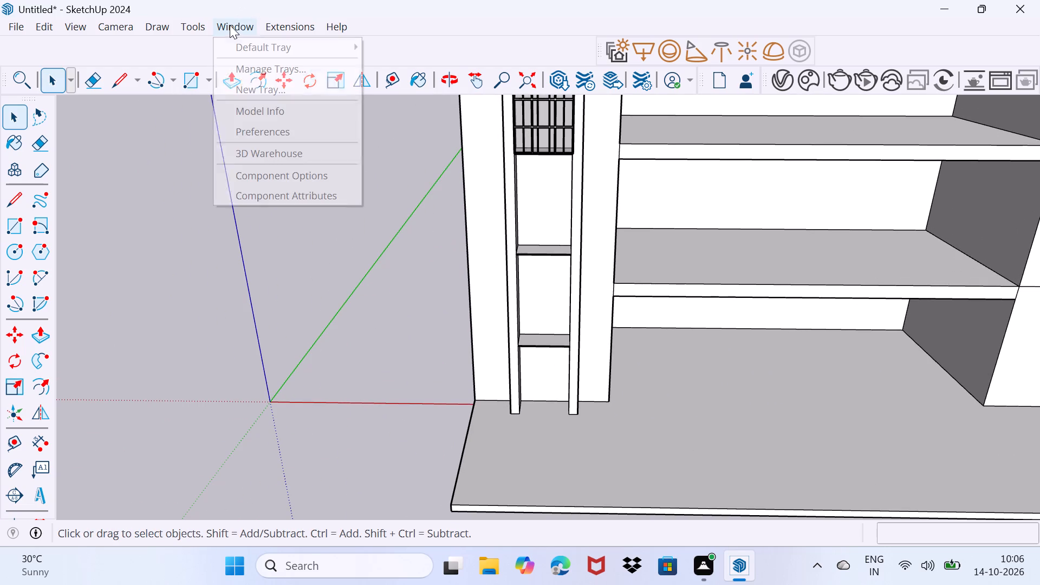
pyautogui.click(275, 153)
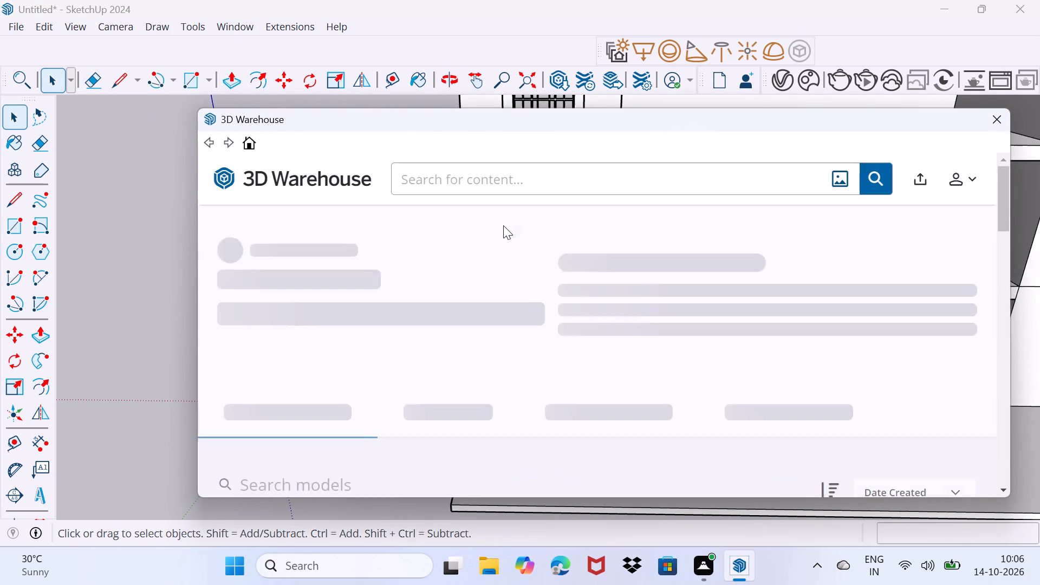
pyautogui.click(508, 186)
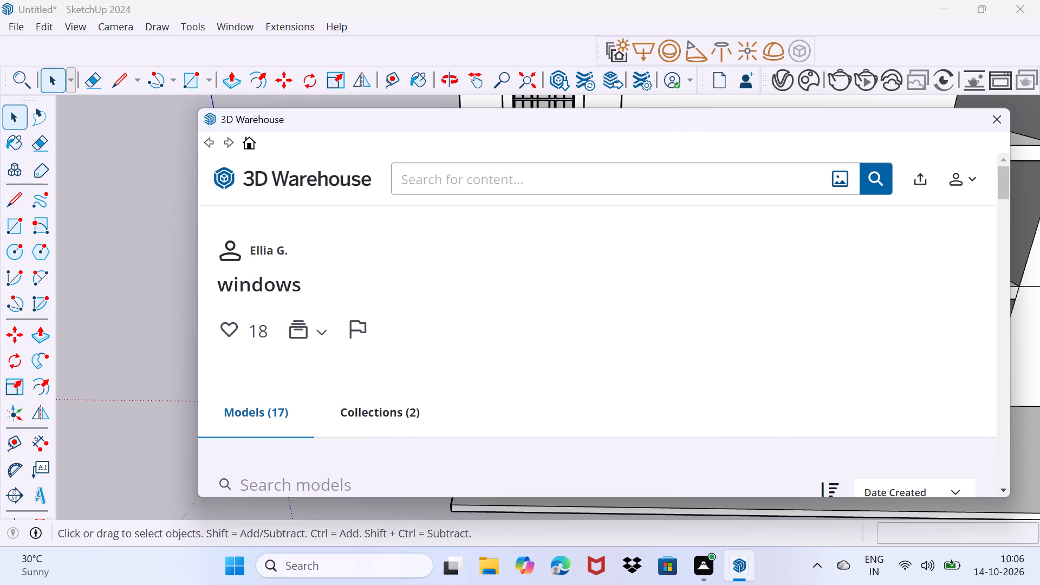
pyautogui.write('win')
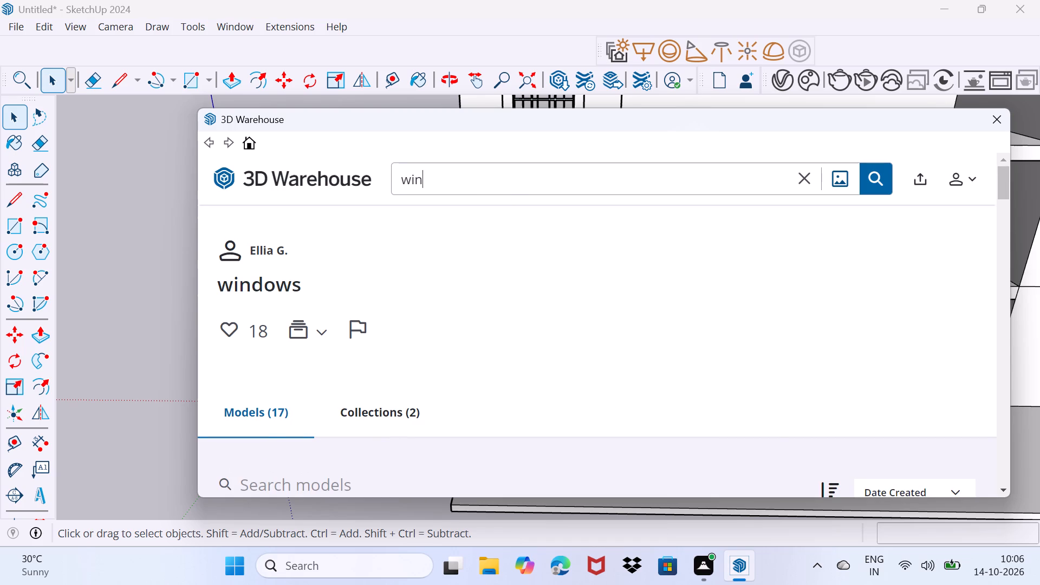
pyautogui.write('dow')
pyautogui.press('Return')
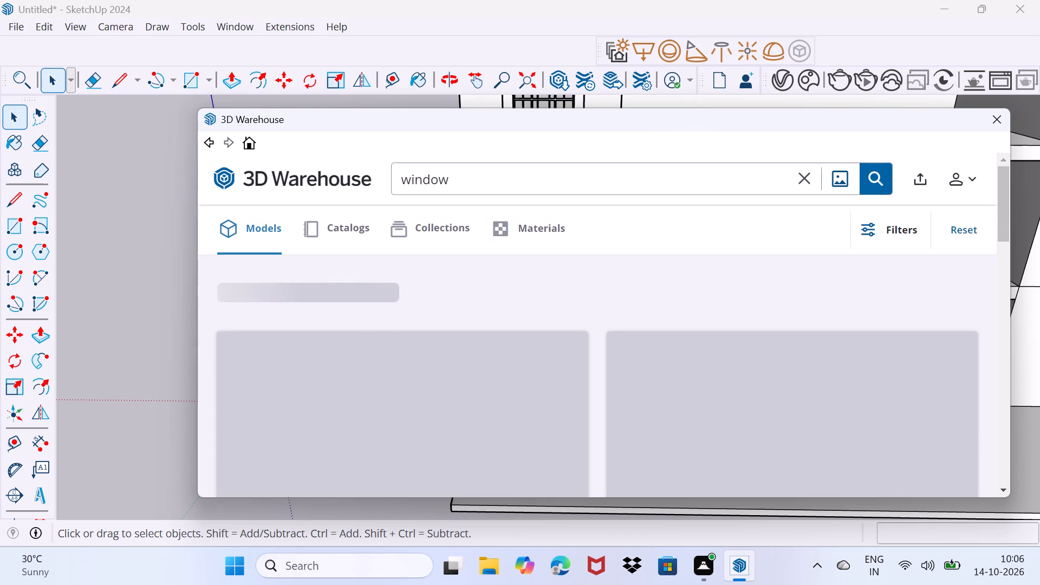
# Browse the window model results for a window suited to the lower openings of the divided strip.
pyautogui.scroll(-4, 595, 396)
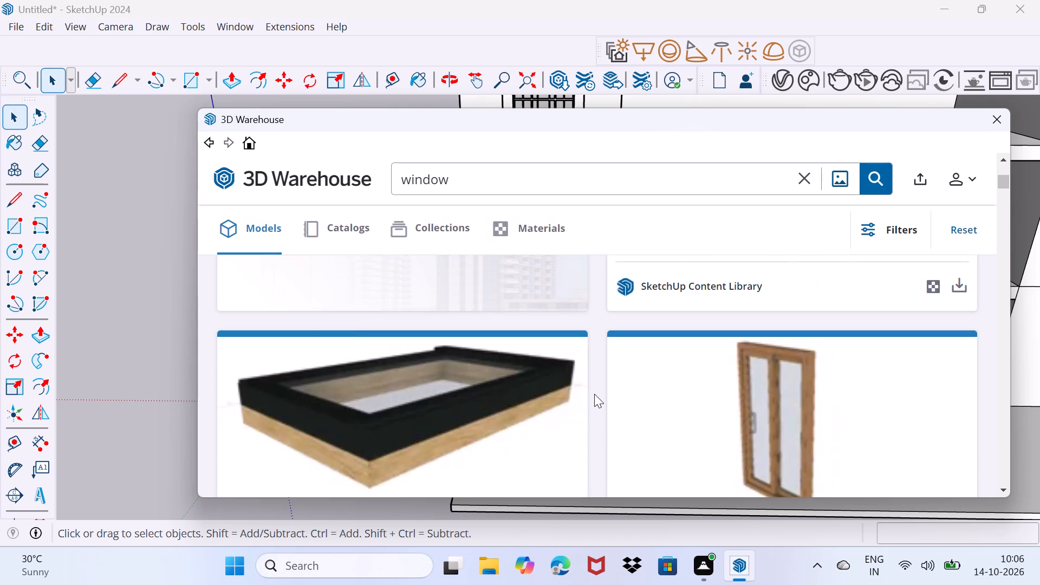
pyautogui.scroll(-9, 594, 394)
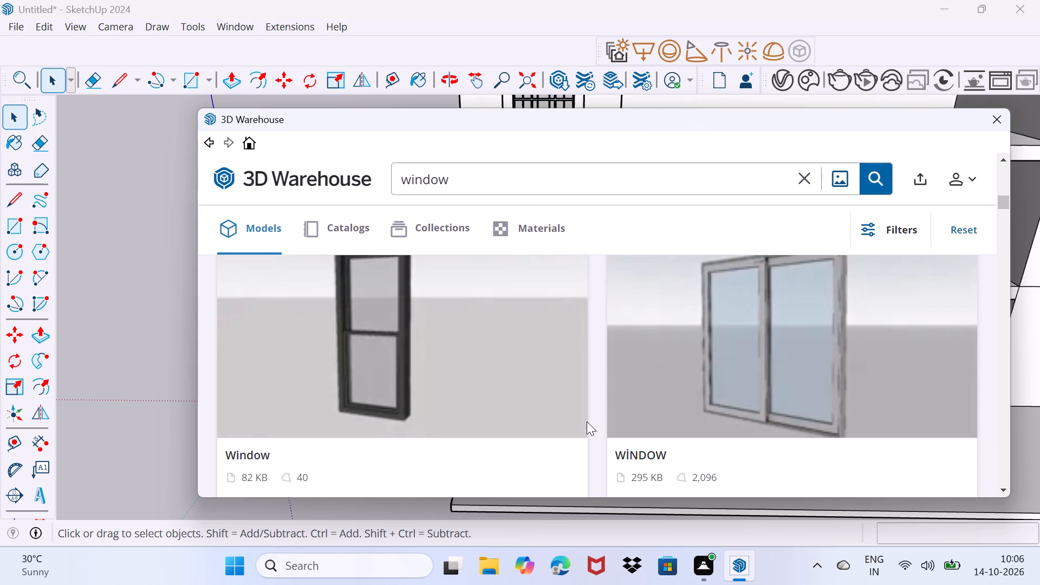
pyautogui.scroll(-2, 587, 421)
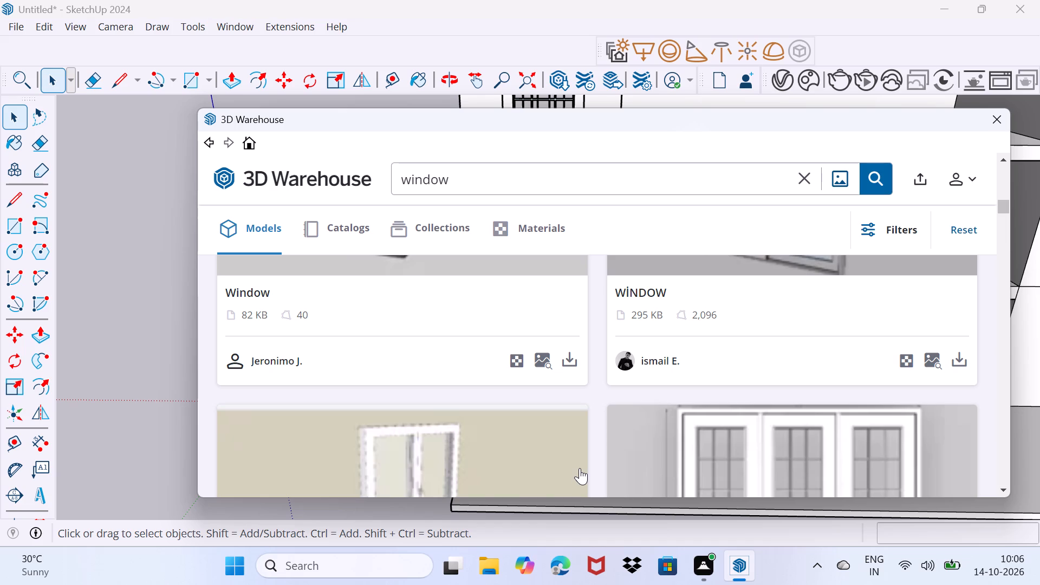
pyautogui.scroll(-5, 580, 468)
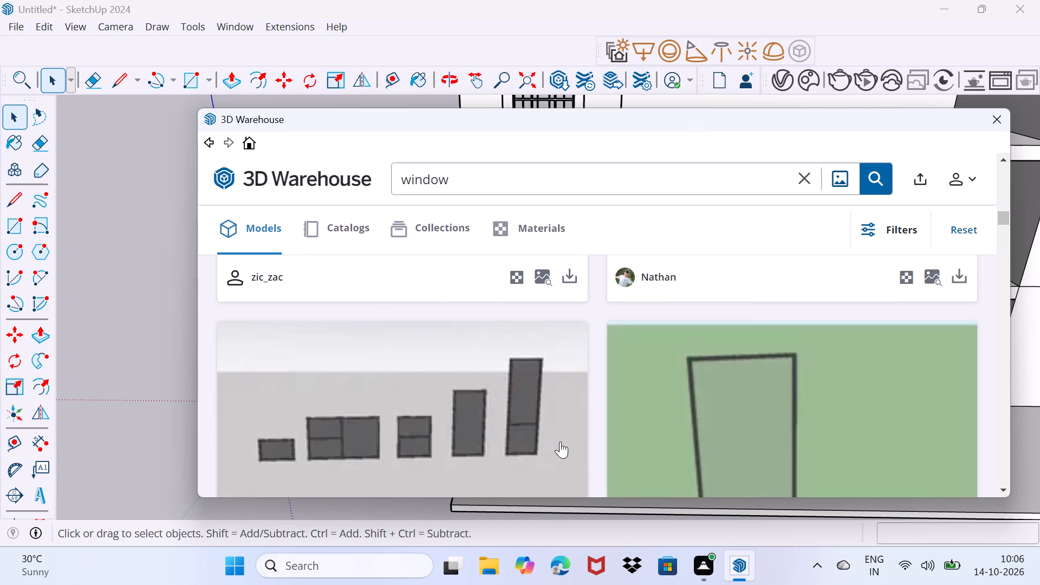
pyautogui.scroll(-5, 538, 437)
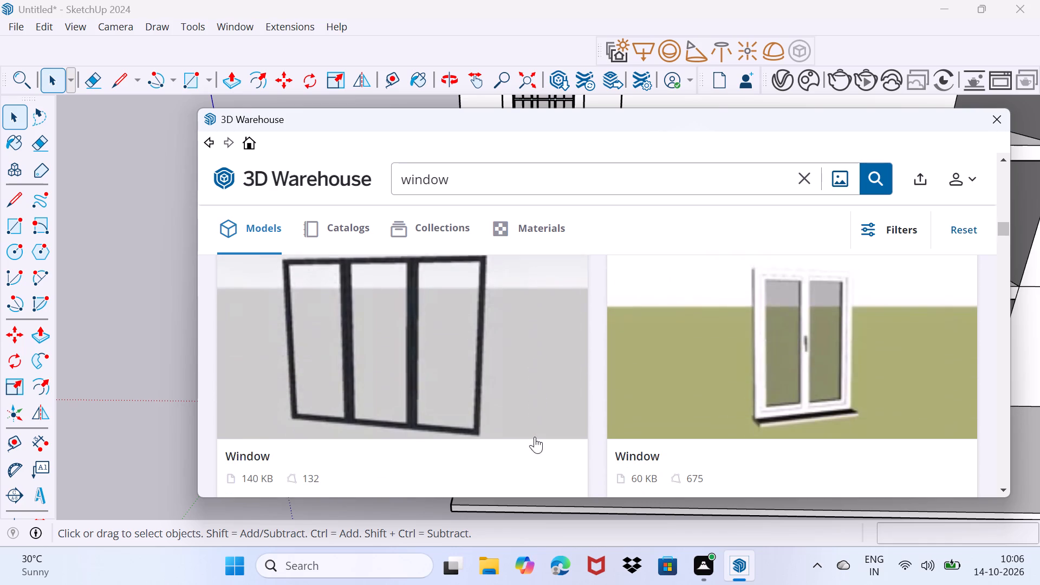
pyautogui.scroll(-12, 510, 438)
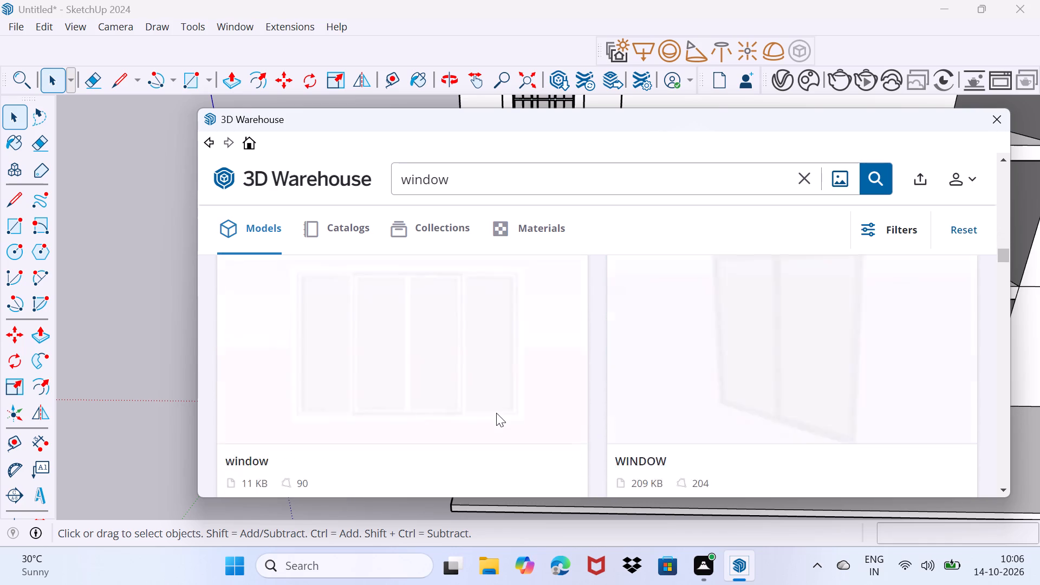
pyautogui.scroll(-4, 496, 411)
pyautogui.scroll(4, 496, 411)
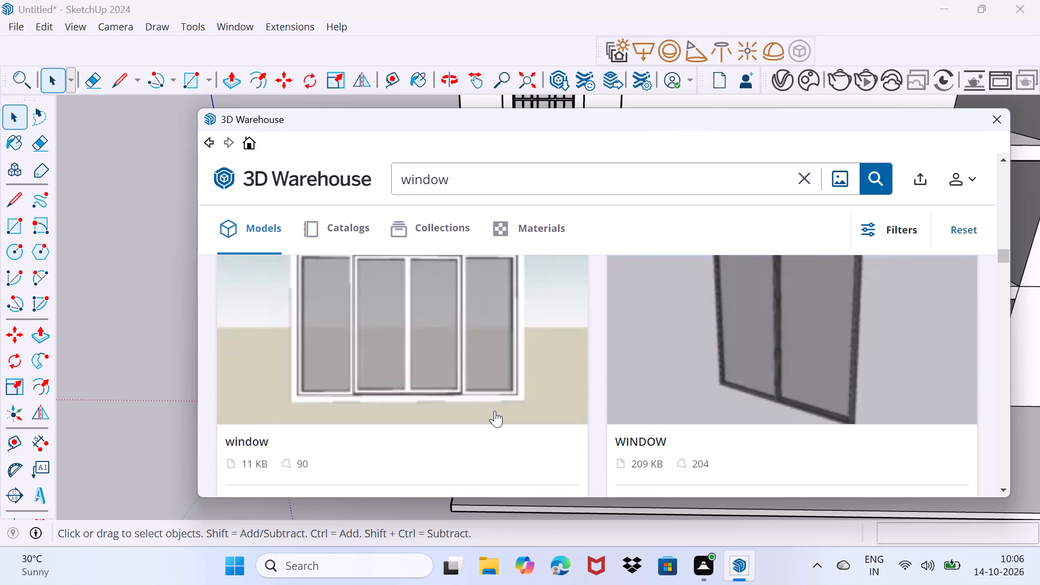
pyautogui.scroll(-1, 495, 411)
pyautogui.scroll(2, 495, 411)
pyautogui.scroll(-7, 495, 411)
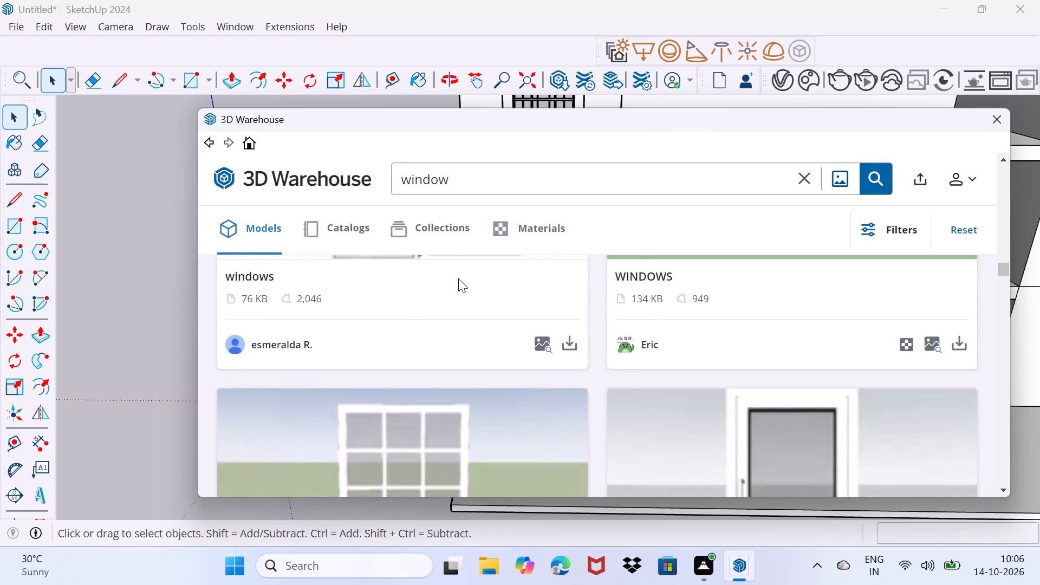
# Switch the window search to collections, load more results and browse them for a suitable framed window.
pyautogui.click(433, 233)
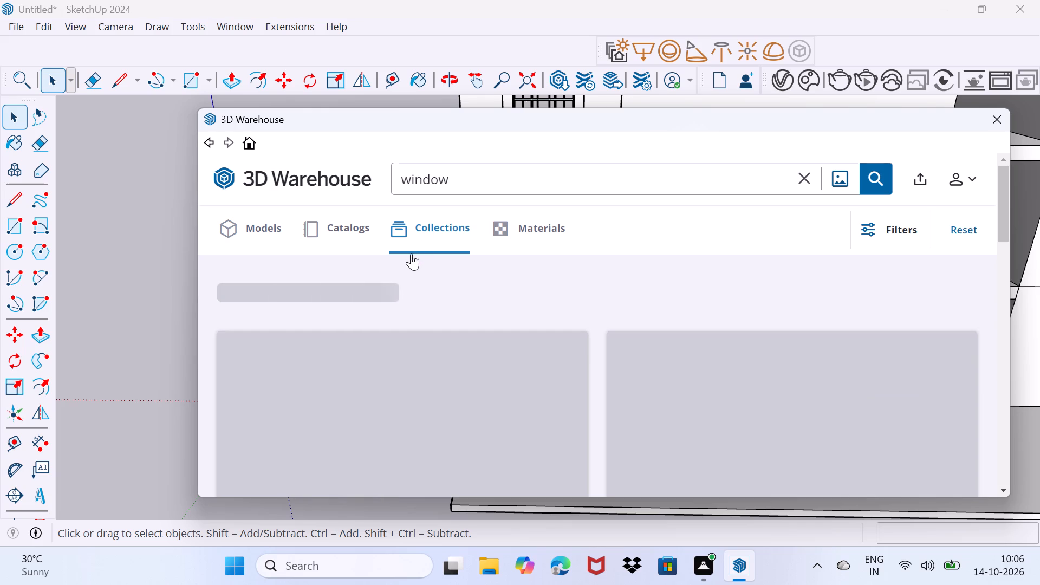
pyautogui.scroll(-5, 406, 274)
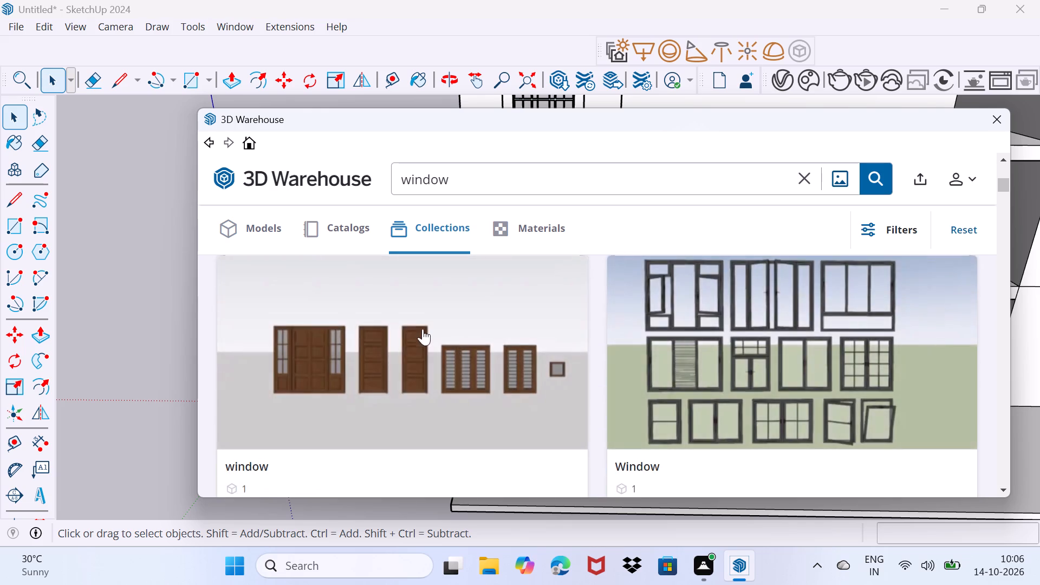
pyautogui.scroll(-13, 425, 328)
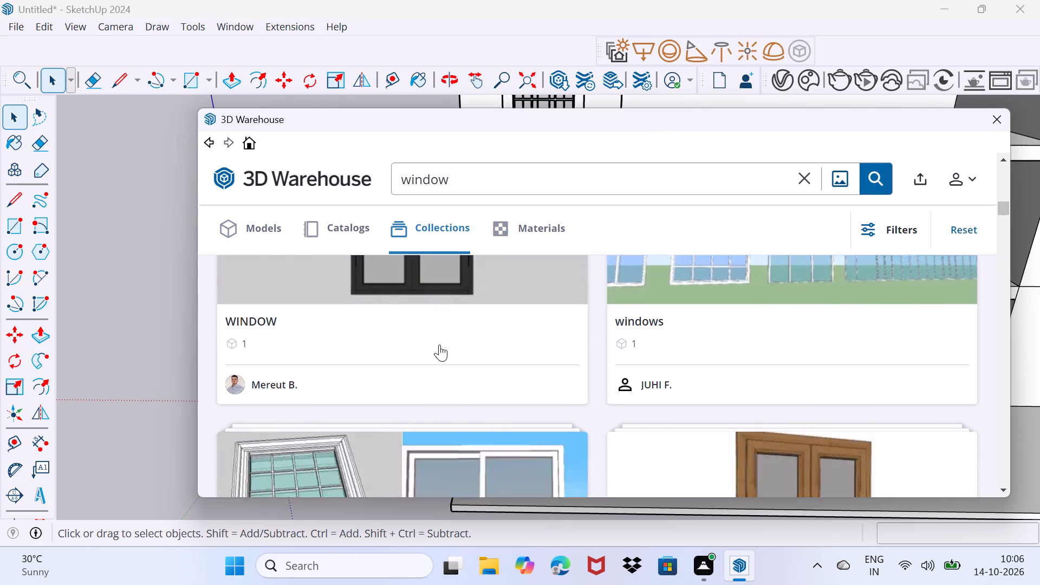
pyautogui.scroll(3, 448, 338)
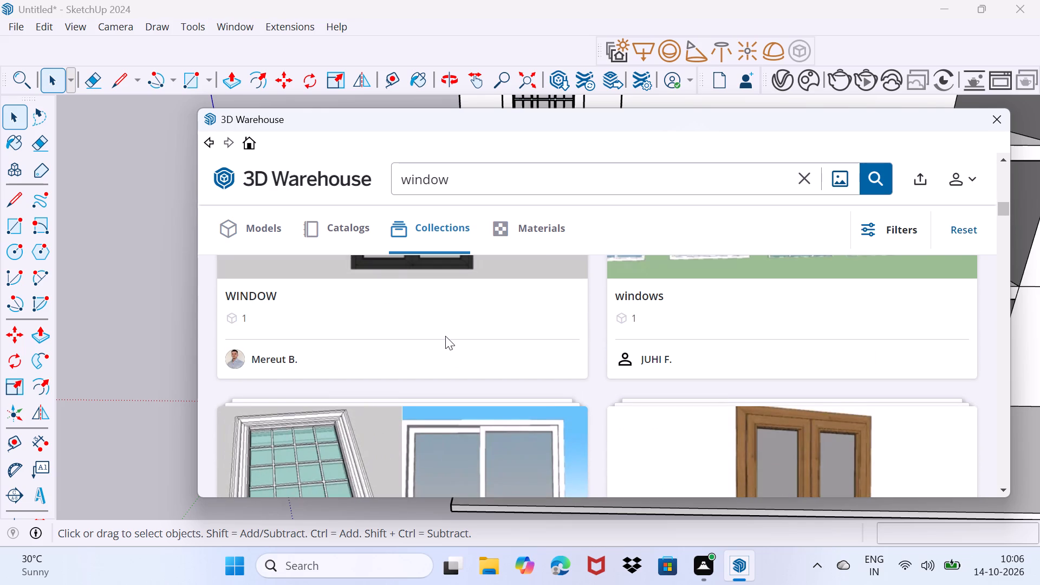
pyautogui.middleClick(445, 336)
pyautogui.scroll(4, 445, 336)
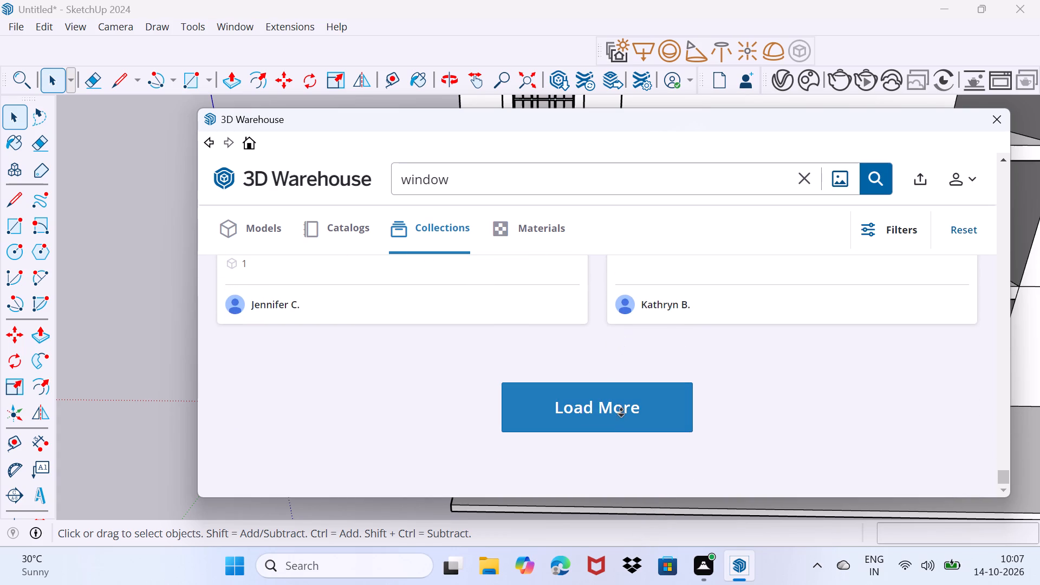
pyautogui.click(623, 426)
pyautogui.click(623, 426)
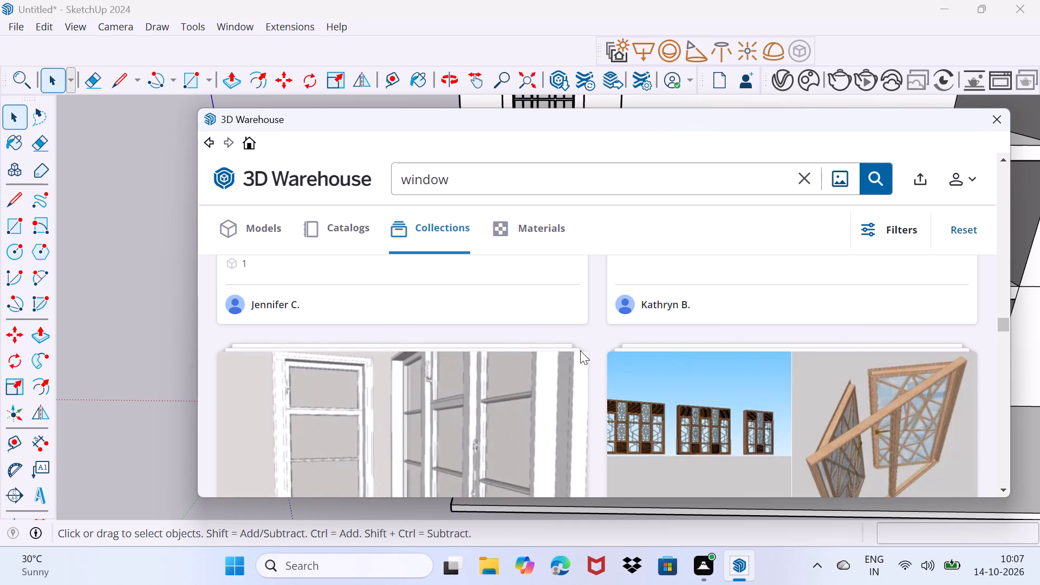
pyautogui.middleClick(580, 350)
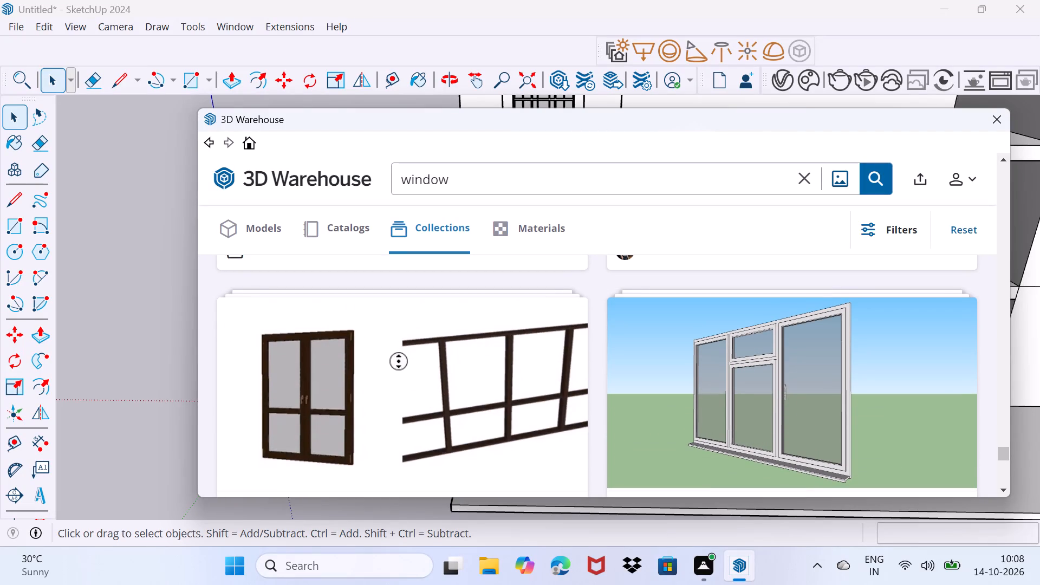
pyautogui.click(323, 293)
pyautogui.click(323, 293)
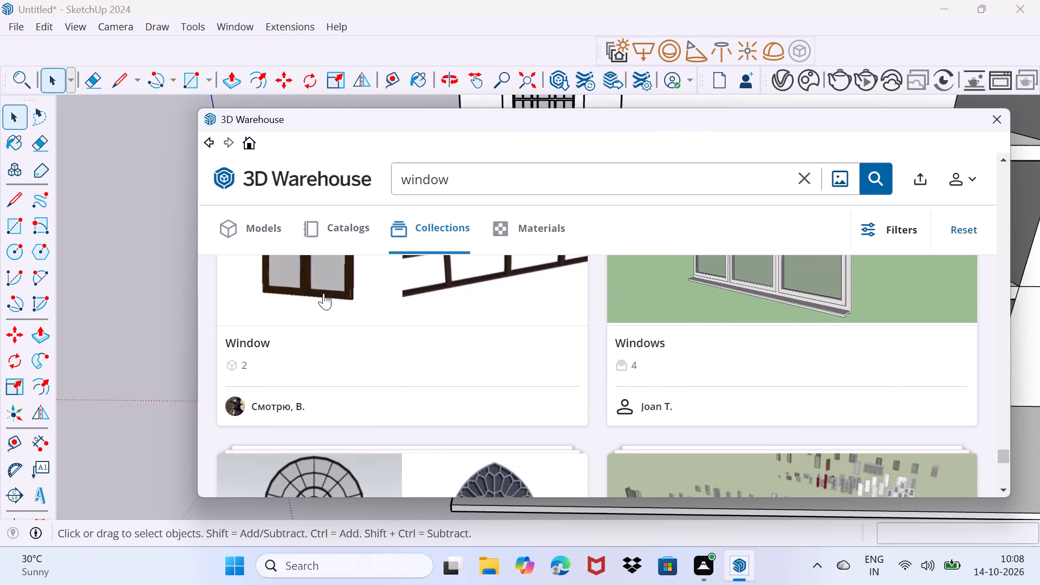
# Open the two-model Window collection and download its dark-framed double-leaf WINDOW model directly into the drawing.
pyautogui.click(326, 293)
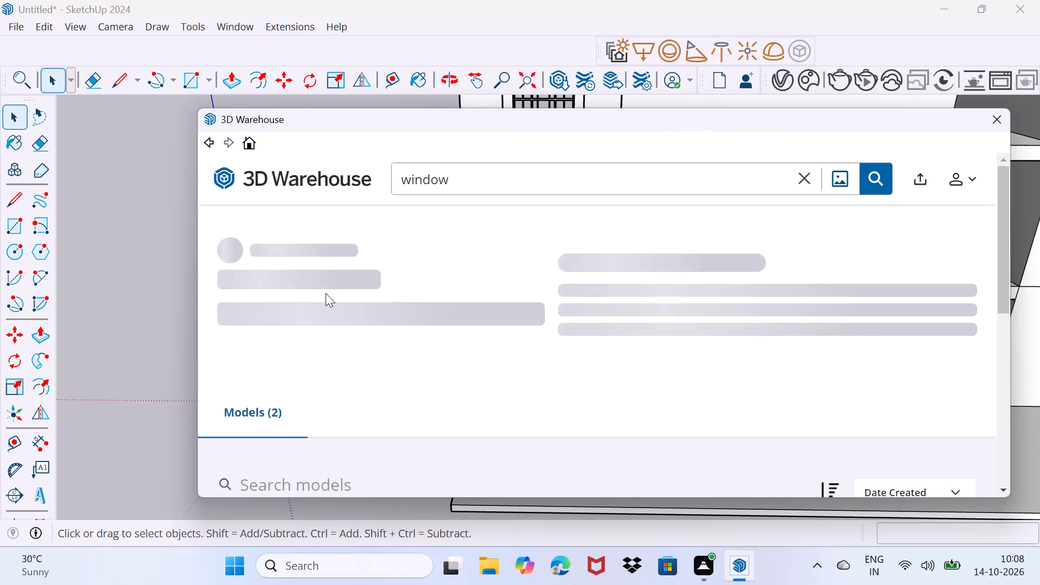
pyautogui.scroll(-4, 325, 301)
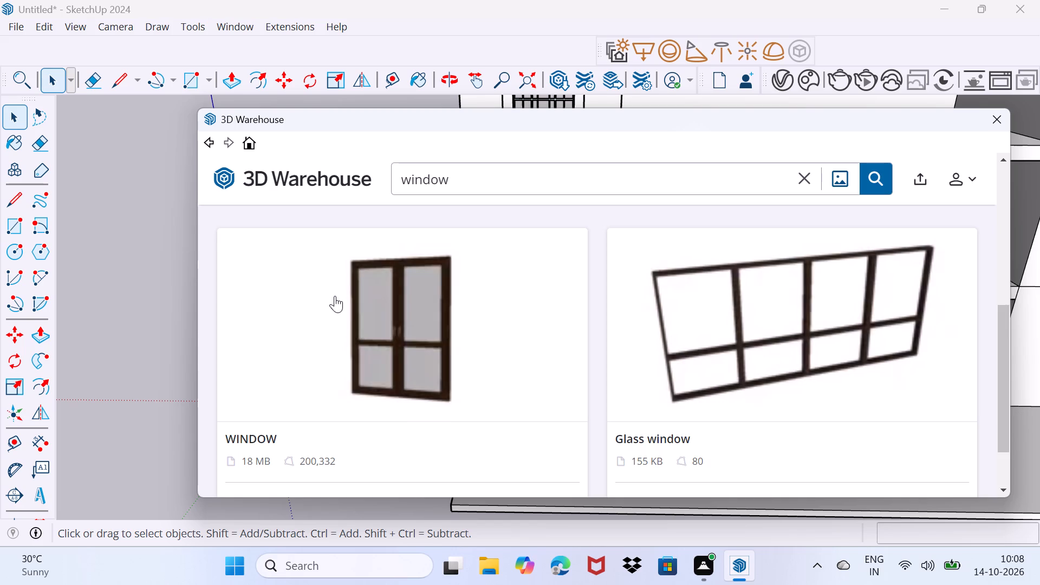
pyautogui.scroll(-2, 335, 296)
pyautogui.scroll(3, 335, 296)
pyautogui.scroll(-3, 431, 312)
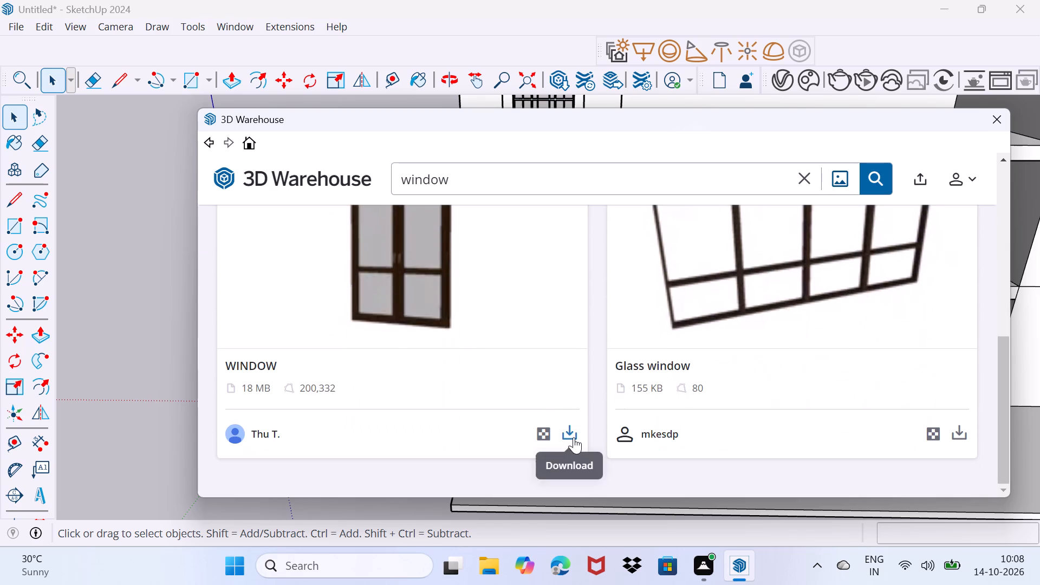
pyautogui.click(574, 437)
pyautogui.click(556, 326)
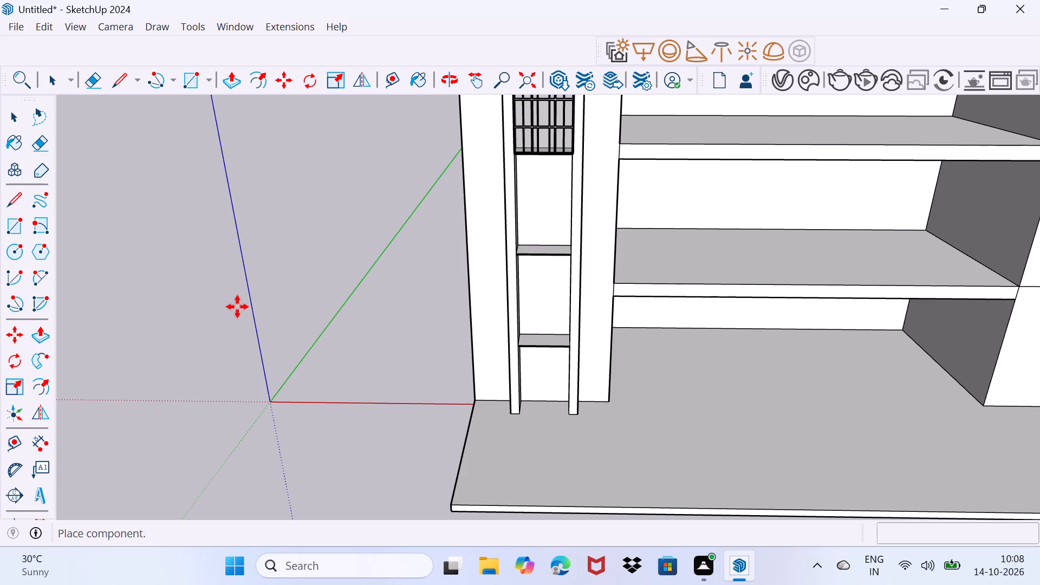
# Place the downloaded double-leaf window along the red axis, clear of the building.
pyautogui.scroll(-19, 257, 319)
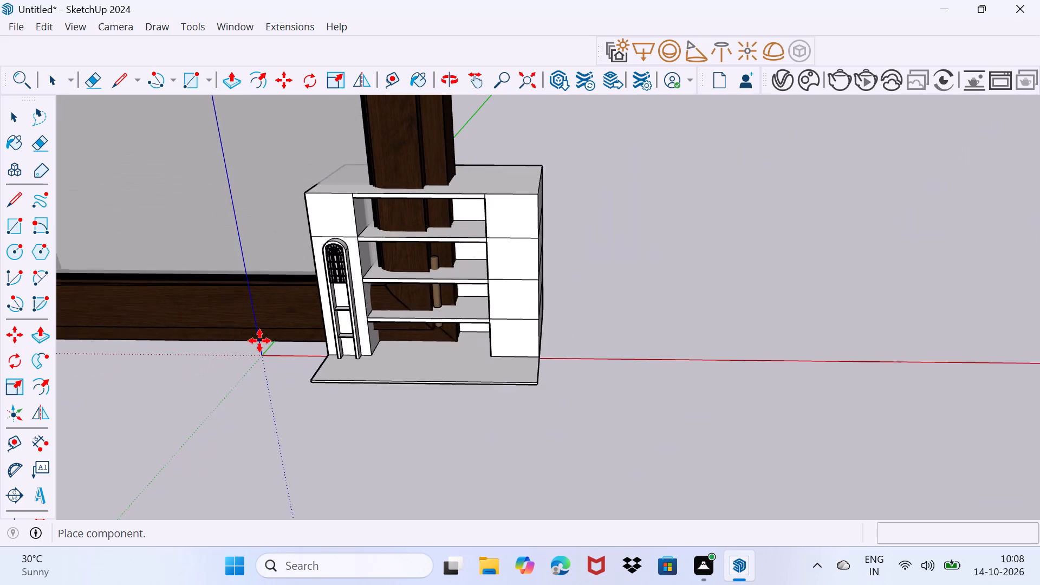
pyautogui.scroll(-17, 259, 341)
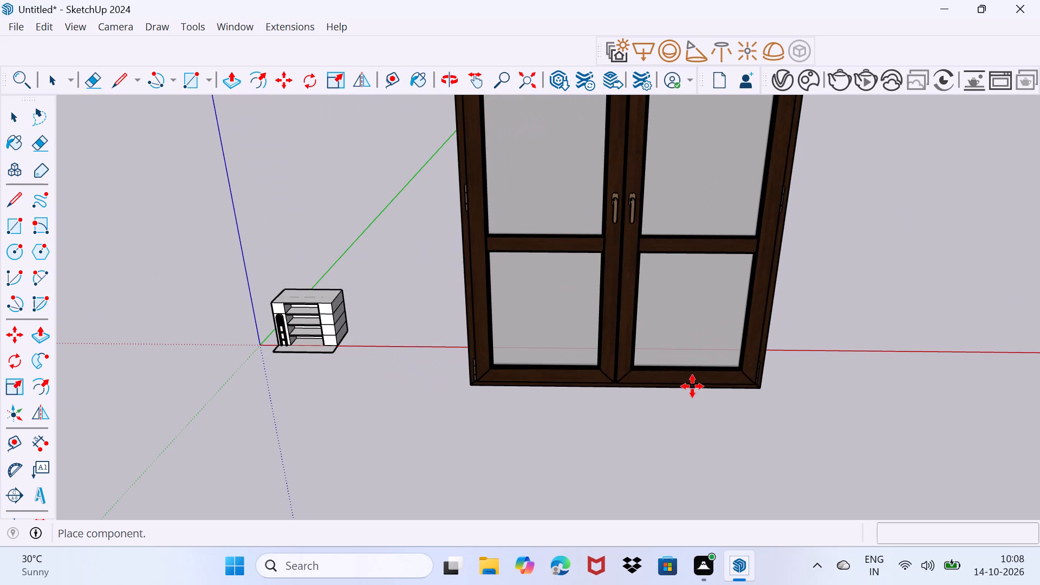
pyautogui.scroll(-10, 675, 385)
pyautogui.click(674, 373)
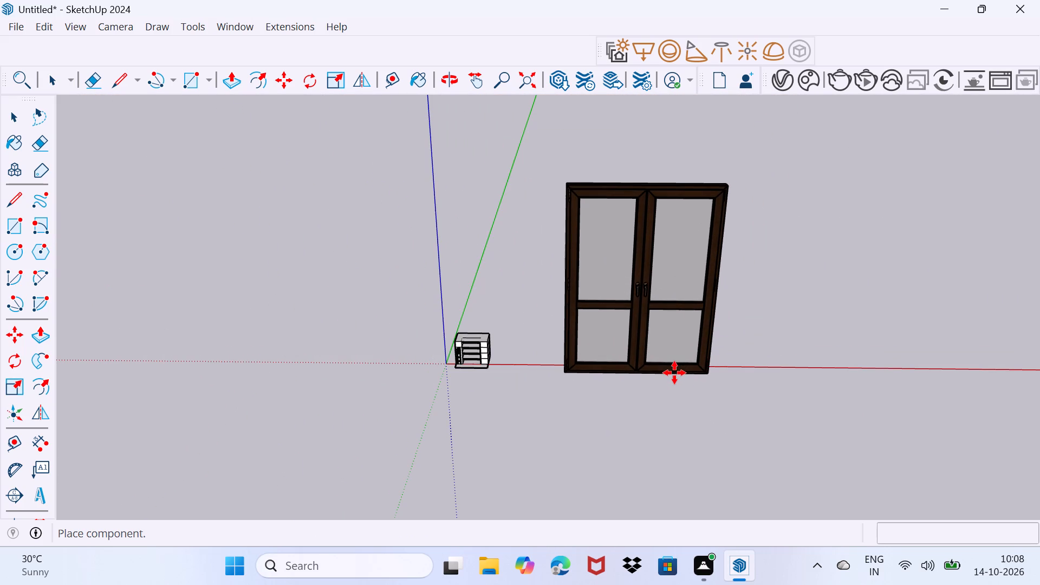
# Scale the placed double-leaf window down uniformly in successive passes until it is much smaller than the building.
pyautogui.press('s')
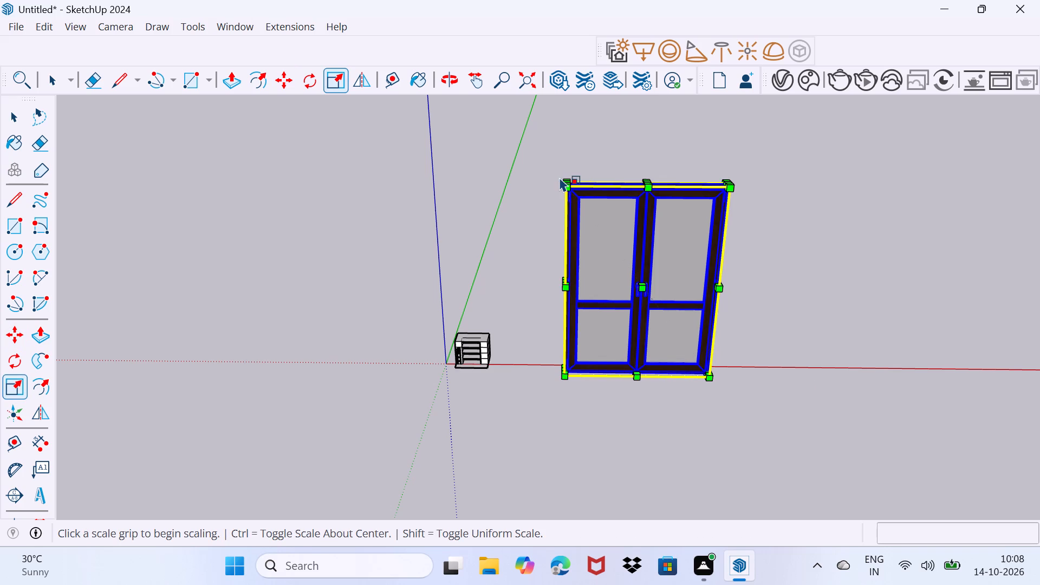
pyautogui.moveTo(567, 190); pyautogui.dragTo(697, 379)
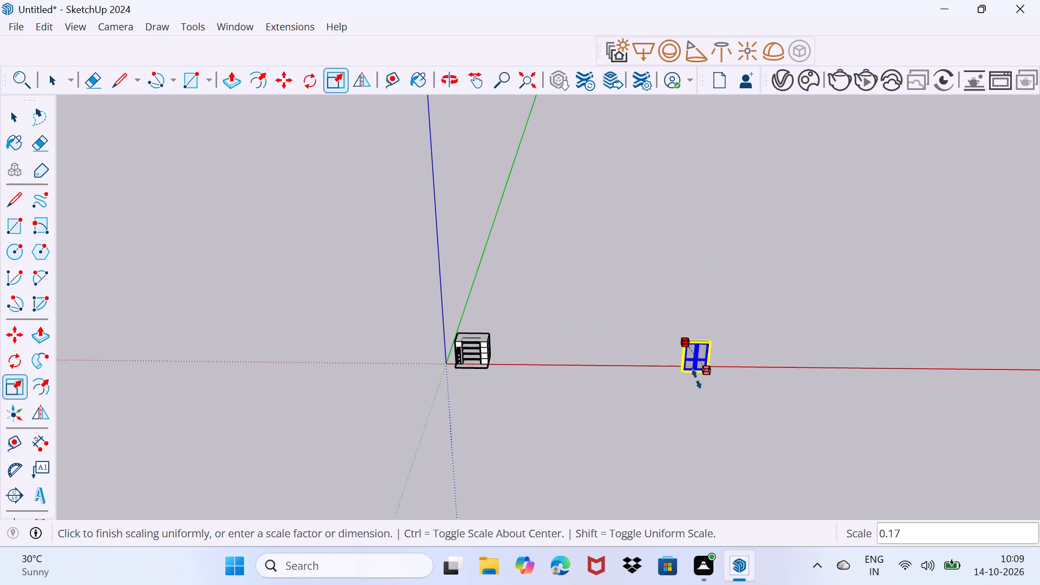
pyautogui.moveTo(697, 379); pyautogui.dragTo(706, 392)
pyautogui.scroll(14, 687, 345)
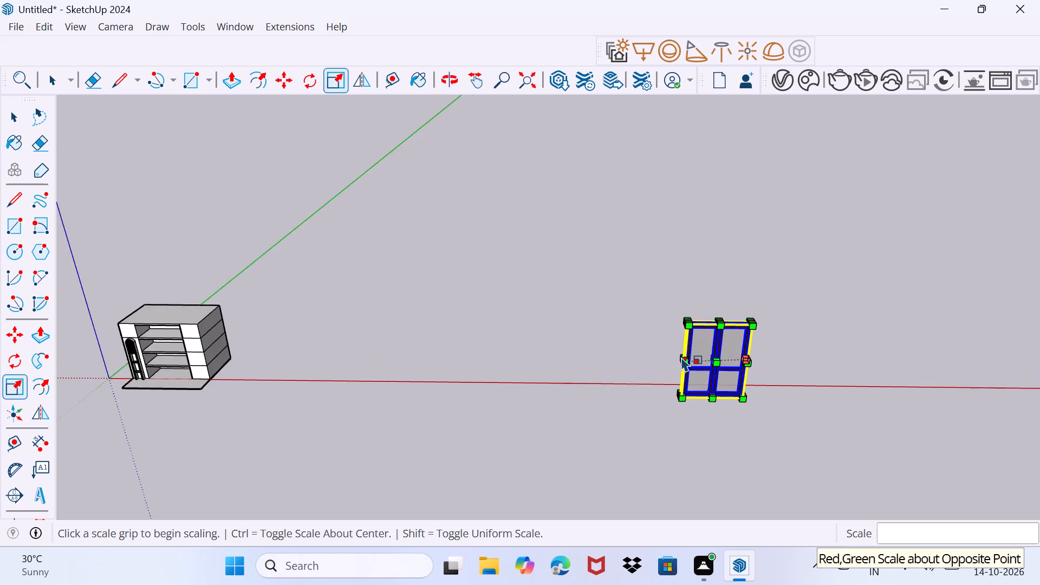
pyautogui.scroll(4, 681, 357)
pyautogui.moveTo(689, 303); pyautogui.dragTo(750, 397)
# Examine the building's front and the empty openings below the arched window in the divided strip.
pyautogui.scroll(4, 480, 345)
pyautogui.moveTo(431, 353); pyautogui.dragTo(526, 346, button='middle')
pyautogui.scroll(-6, 508, 349)
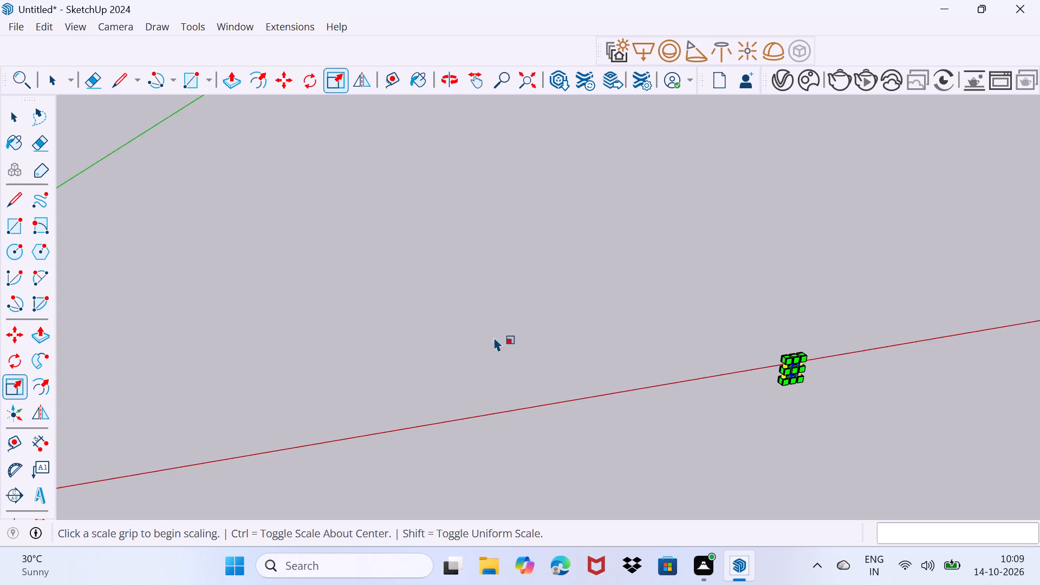
pyautogui.scroll(-7, 494, 337)
pyautogui.scroll(17, 169, 405)
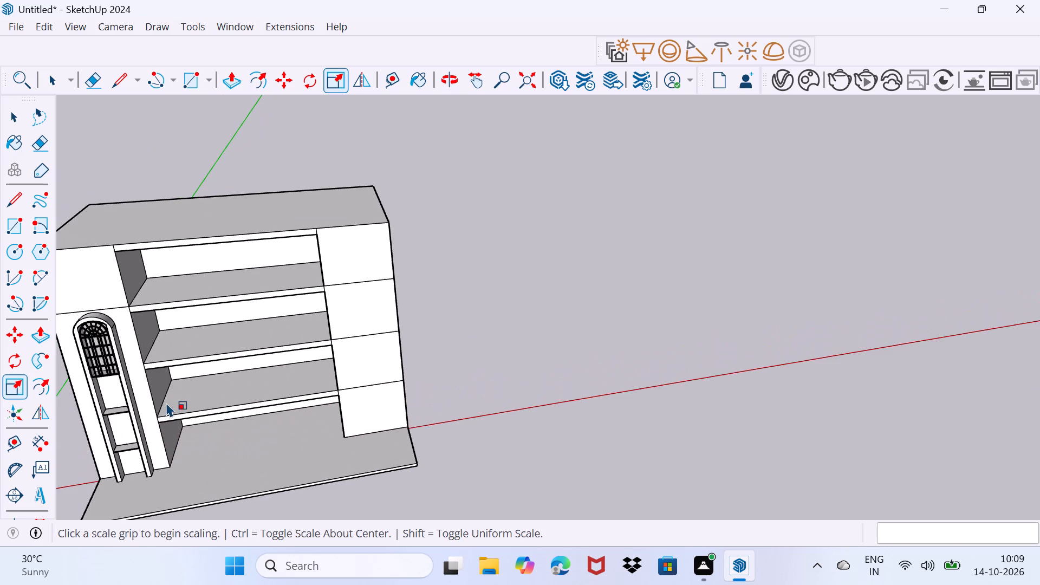
pyautogui.moveTo(165, 402); pyautogui.dragTo(452, 383, button='middle')
pyautogui.scroll(4, 417, 394)
pyautogui.moveTo(407, 388); pyautogui.dragTo(398, 383, button='middle')
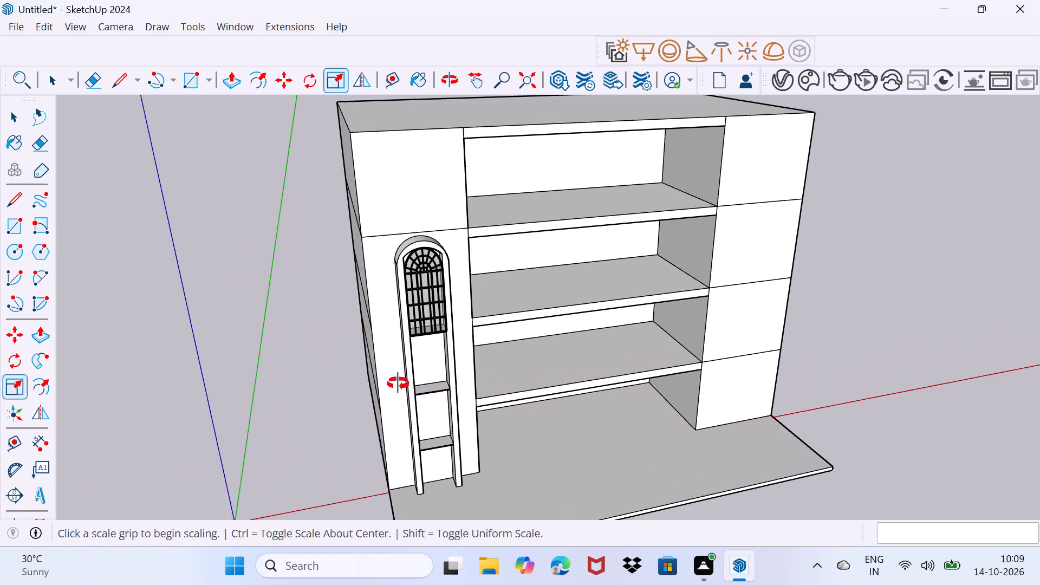
pyautogui.moveTo(398, 383); pyautogui.dragTo(363, 337, button='middle')
# Reopen 3D Warehouse and start a new content search.
pyautogui.click(237, 19)
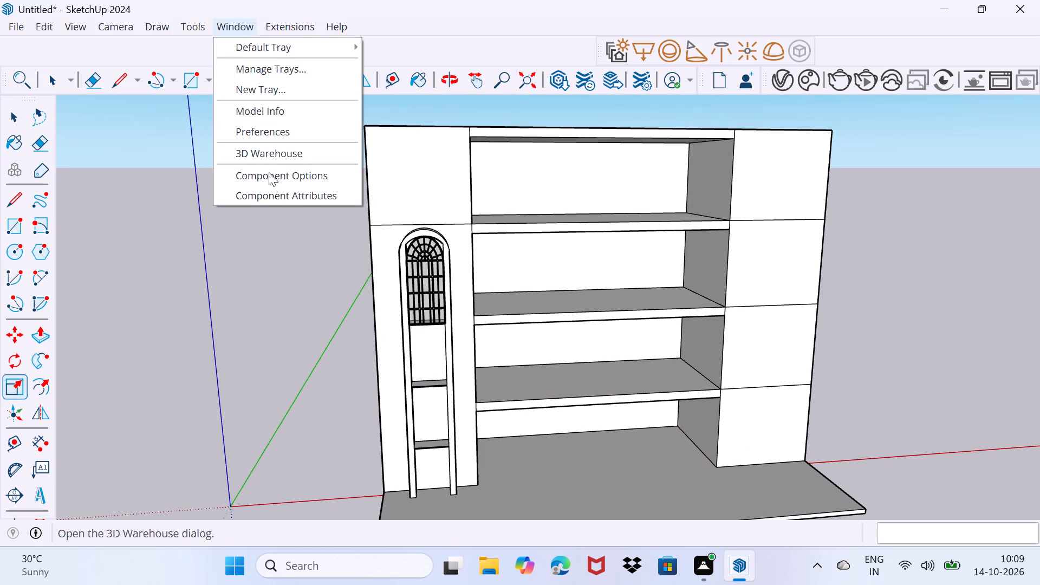
pyautogui.click(270, 155)
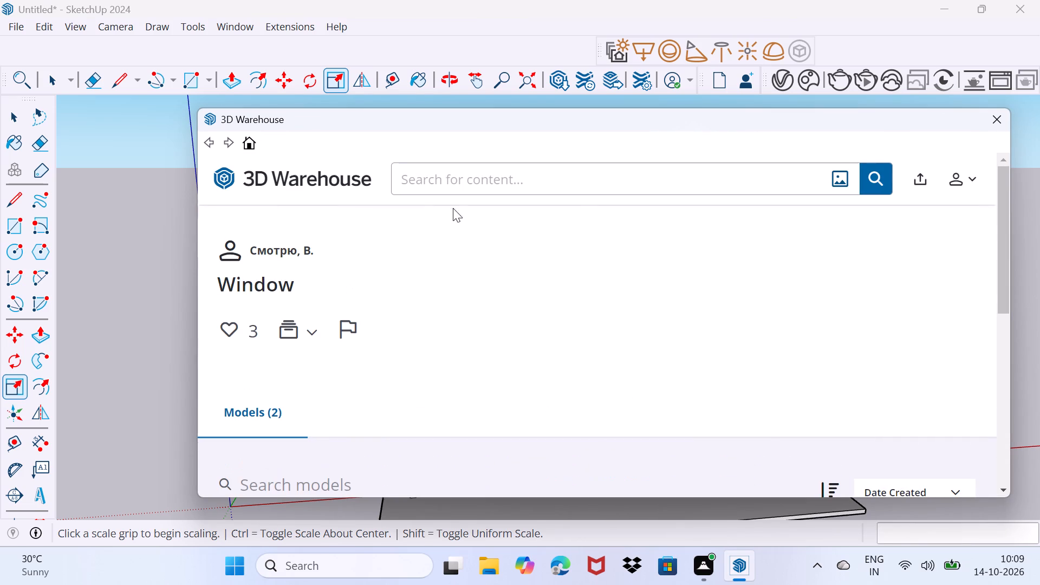
pyautogui.click(467, 181)
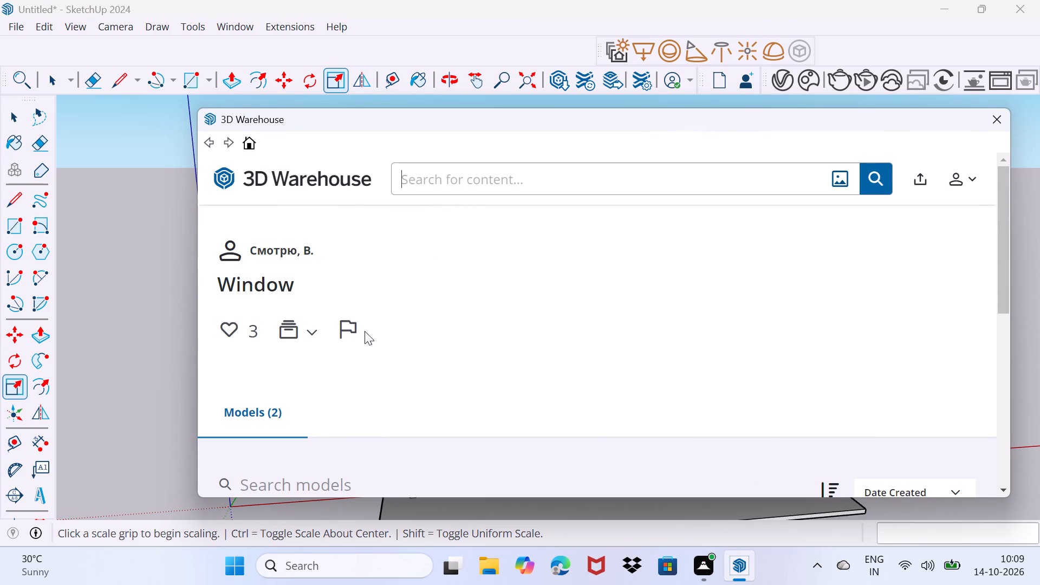
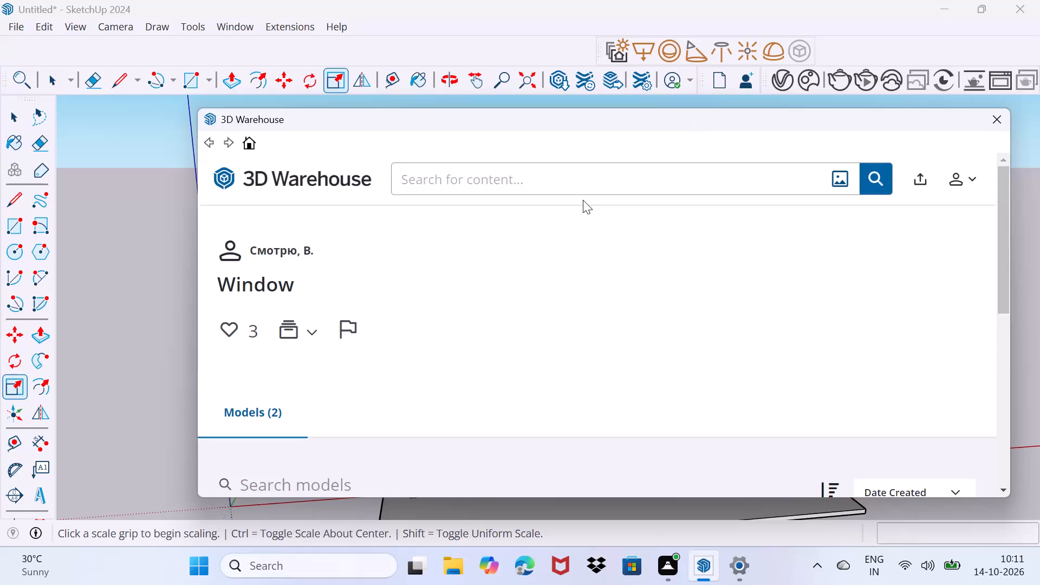
# Search 3D Warehouse for "curtains".
pyautogui.write('cu')
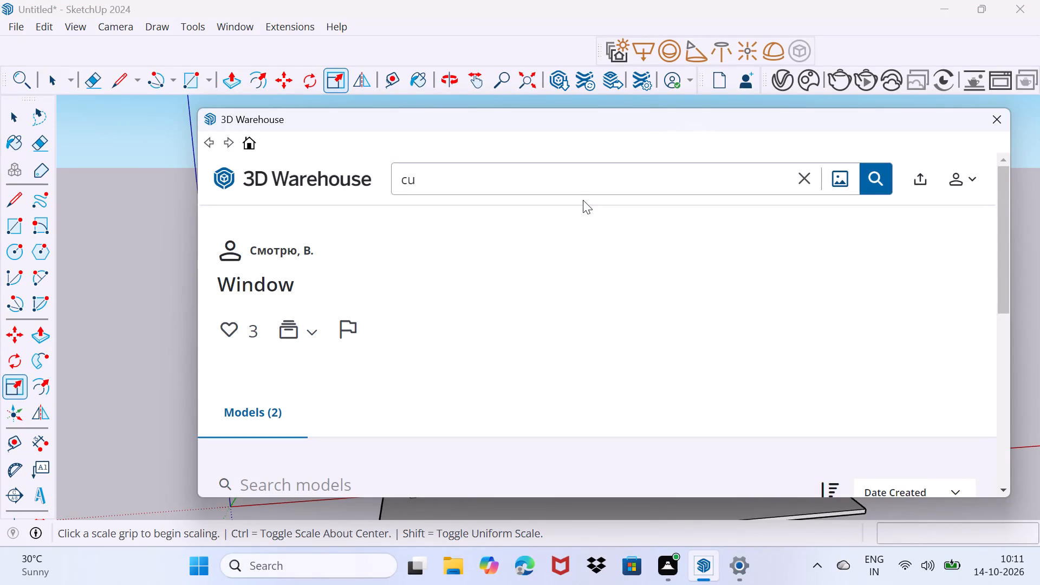
pyautogui.write('rtau')
pyautogui.press('BackSpace')
pyautogui.write('ins')
pyautogui.press('Return')
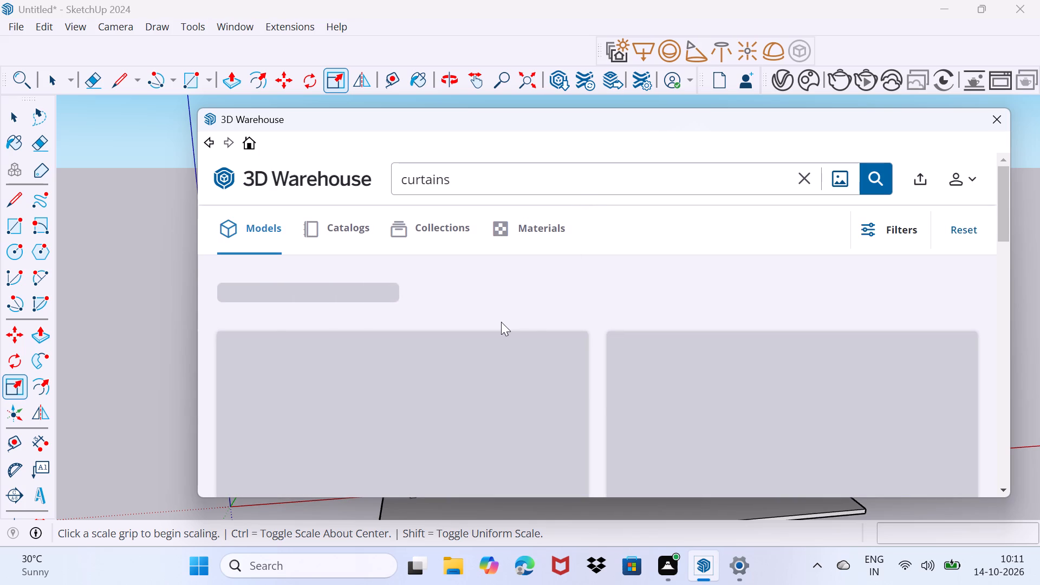
# Look through the curtain model results for a style that suits the building's openings.
pyautogui.scroll(-2, 501, 322)
pyautogui.scroll(-3, 548, 340)
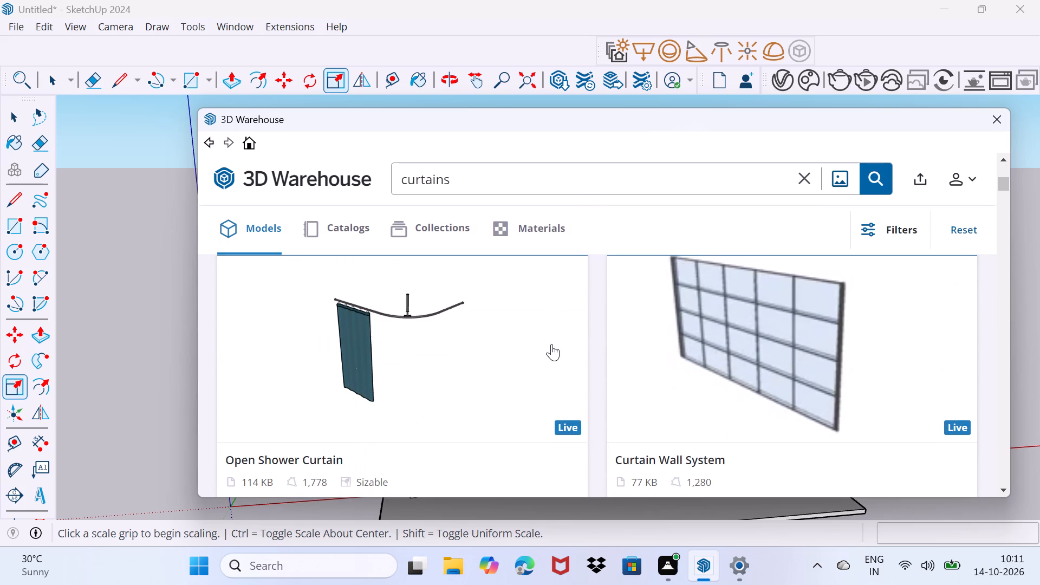
pyautogui.scroll(4, 551, 344)
pyautogui.scroll(-6, 573, 331)
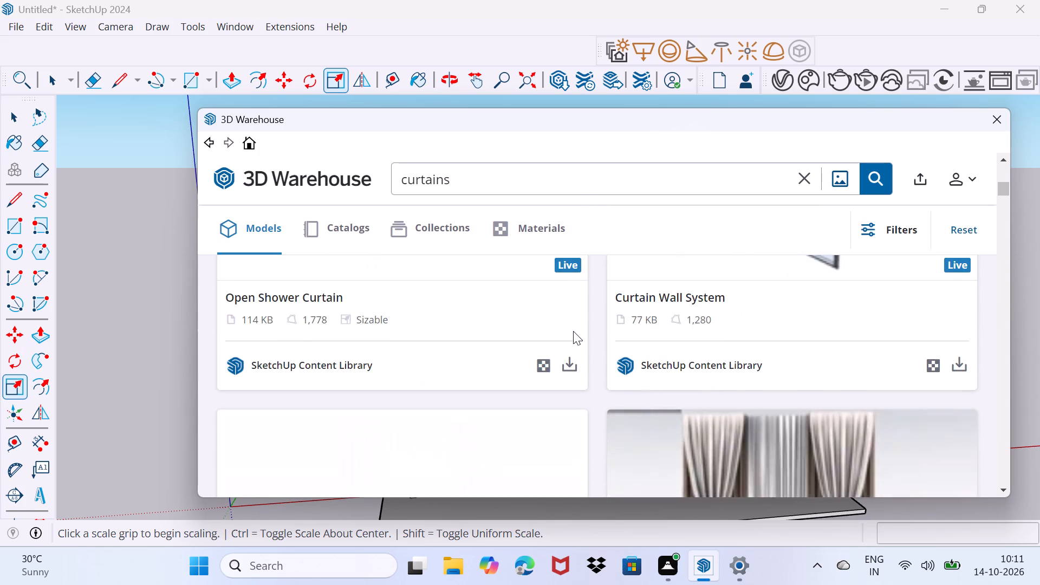
pyautogui.scroll(-12, 573, 331)
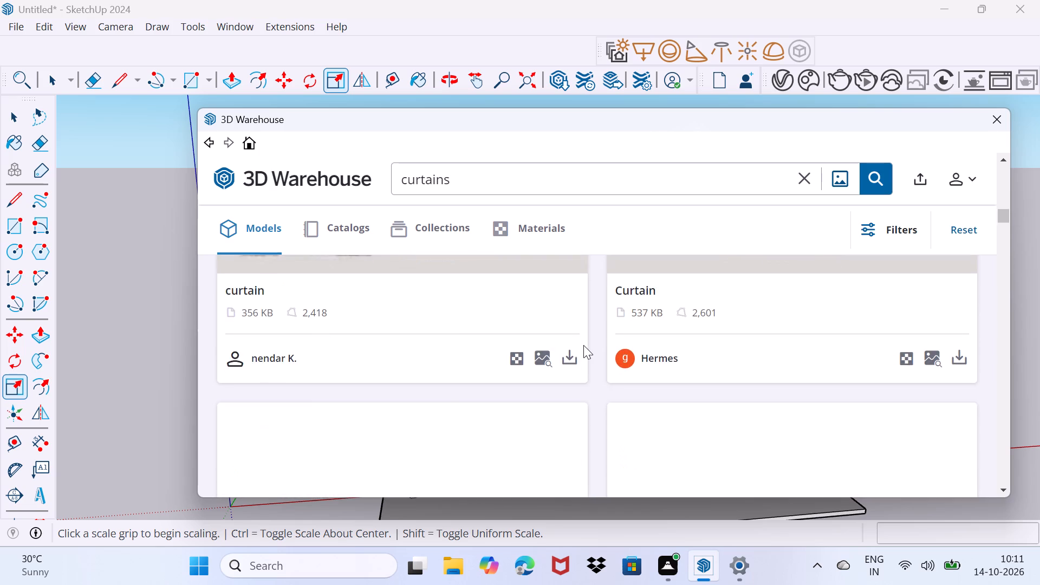
pyautogui.scroll(-8, 583, 345)
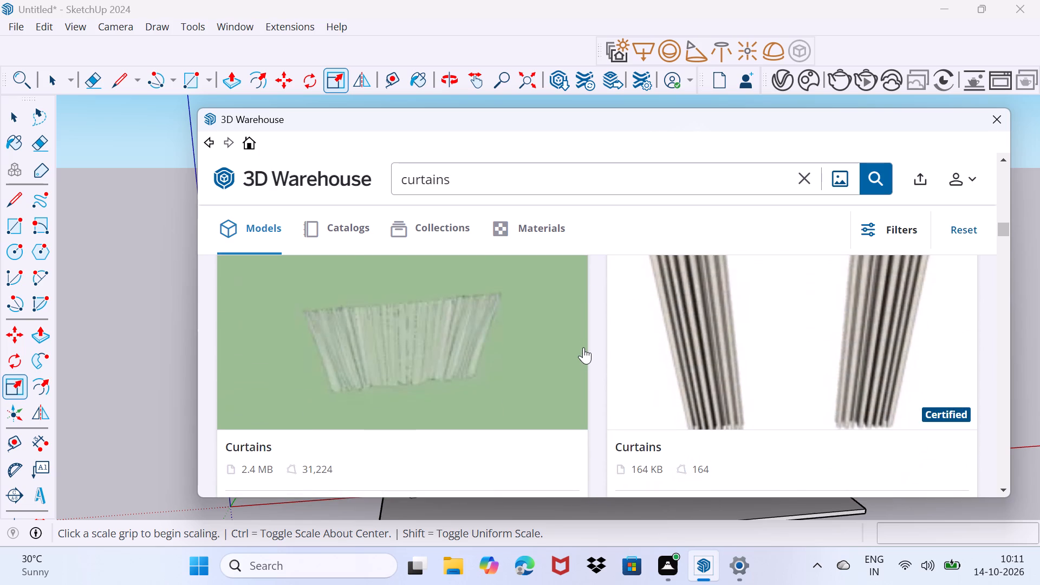
pyautogui.scroll(-5, 583, 347)
# Switch the curtain results to collections and look through the available curtain sets.
pyautogui.click(472, 241)
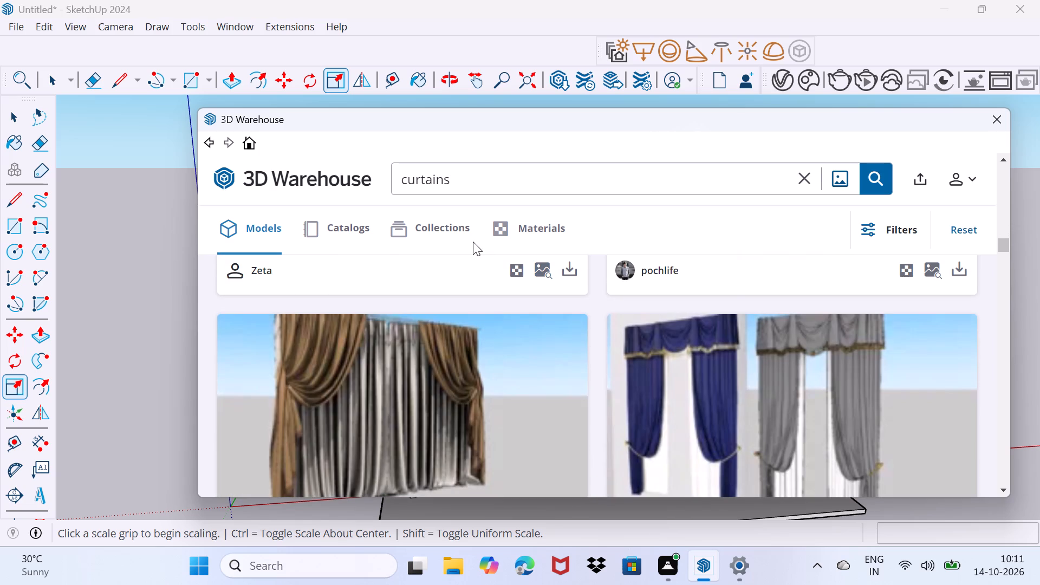
pyautogui.click(419, 232)
pyautogui.scroll(-9, 449, 364)
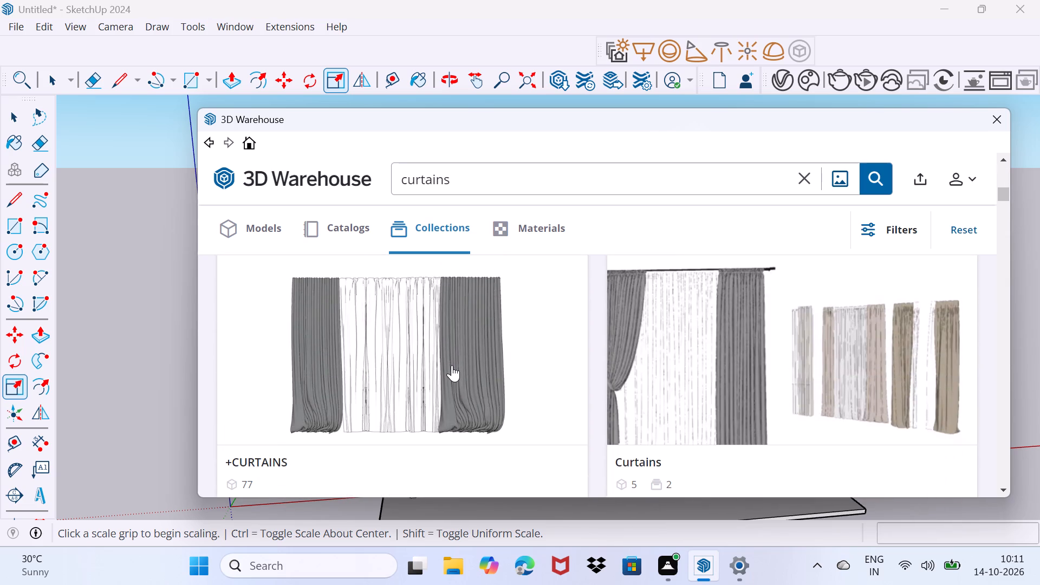
pyautogui.scroll(-11, 452, 365)
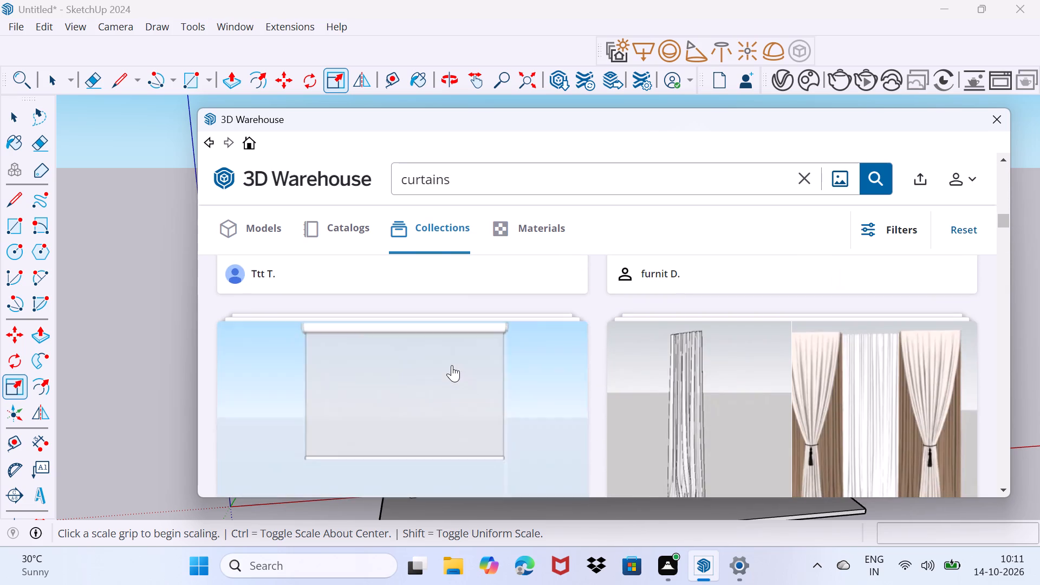
pyautogui.scroll(-9, 452, 365)
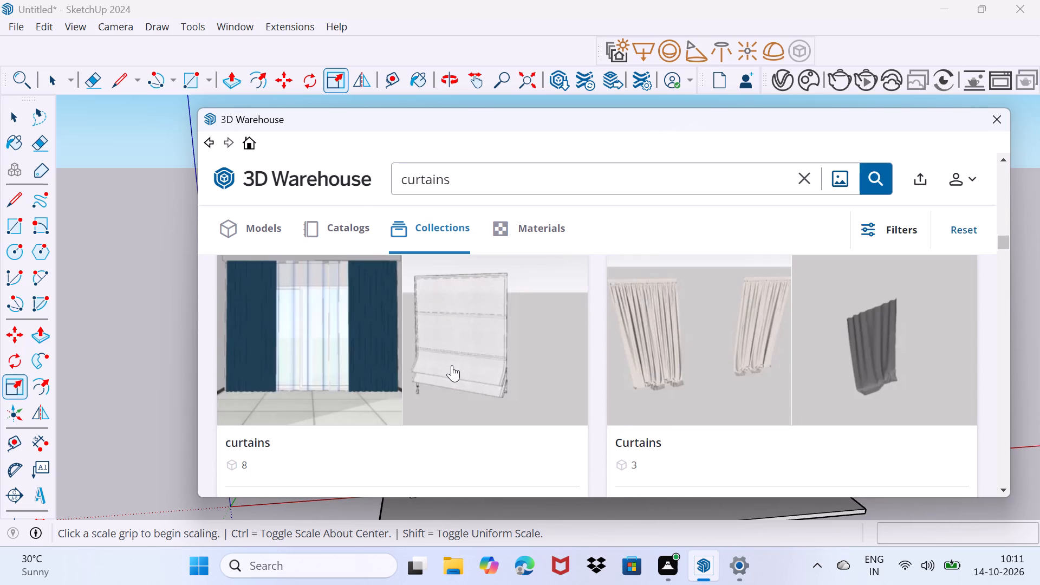
pyautogui.scroll(-13, 452, 365)
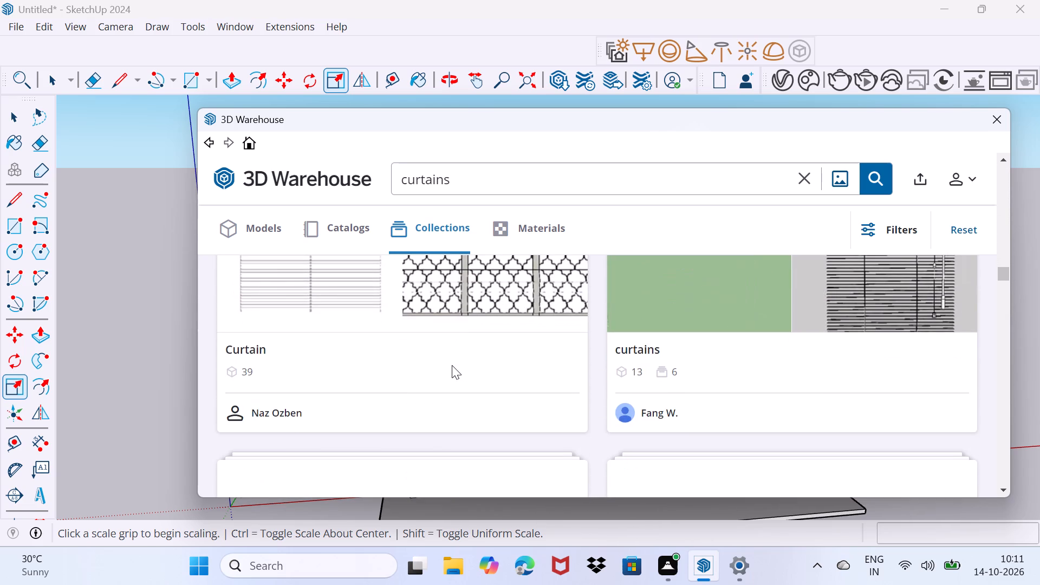
pyautogui.moveTo(452, 365); pyautogui.dragTo(460, 405, button='middle')
pyautogui.scroll(-1, 461, 393)
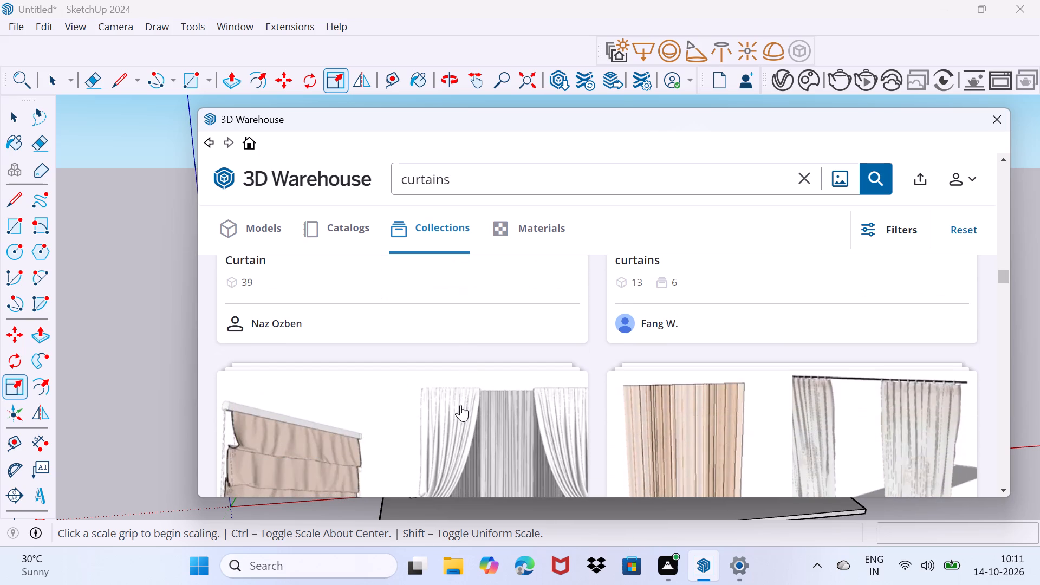
pyautogui.moveTo(460, 396); pyautogui.dragTo(437, 334, button='middle')
pyautogui.moveTo(426, 347); pyautogui.dragTo(413, 394, button='middle')
pyautogui.moveTo(405, 391); pyautogui.dragTo(399, 429, button='middle')
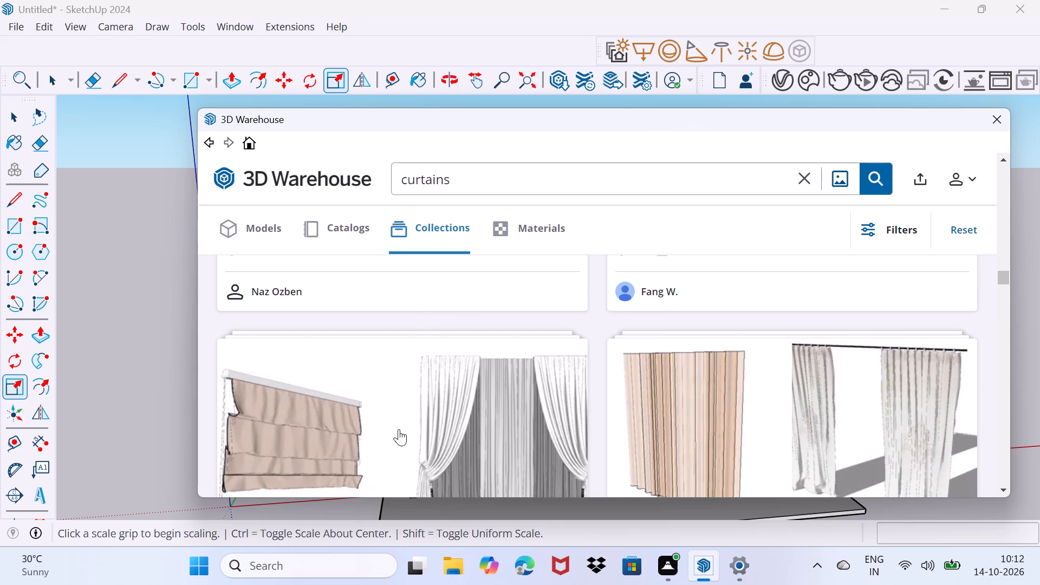
pyautogui.moveTo(399, 429); pyautogui.dragTo(417, 389, button='middle')
pyautogui.moveTo(424, 362); pyautogui.dragTo(433, 369, button='middle')
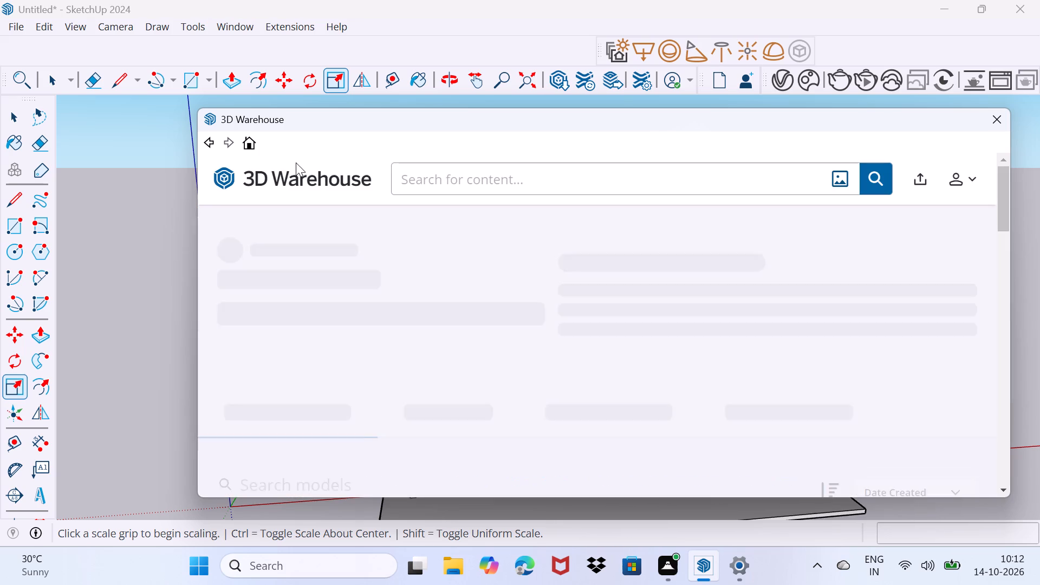
pyautogui.click(210, 146)
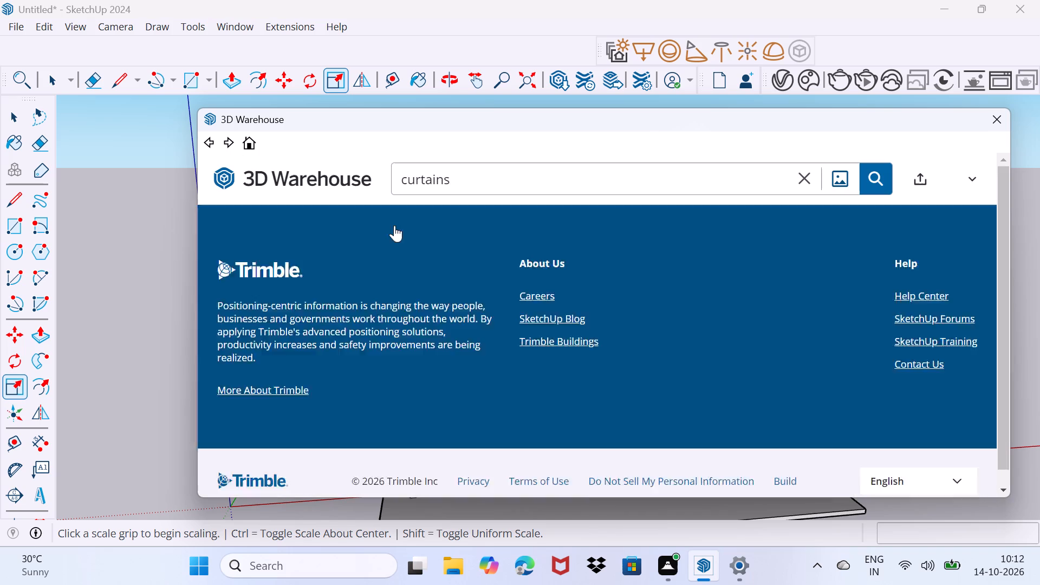
# Open the CURTAINS collection showing a two-panel curtain on a rod and load its curtain model directly into the SketchUp model.
pyautogui.moveTo(479, 298); pyautogui.dragTo(477, 393, button='middle')
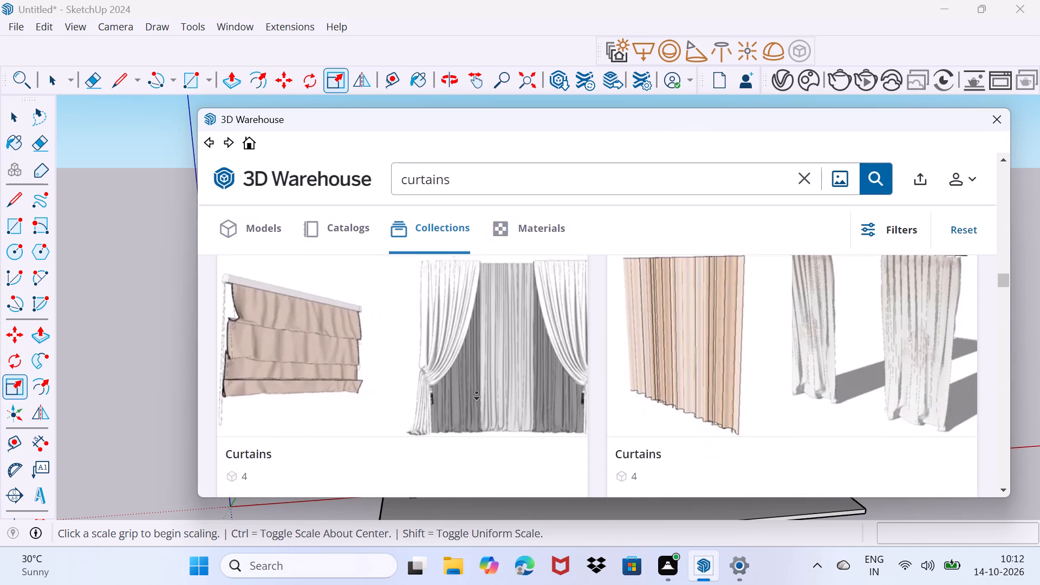
pyautogui.moveTo(477, 393); pyautogui.dragTo(466, 395, button='middle')
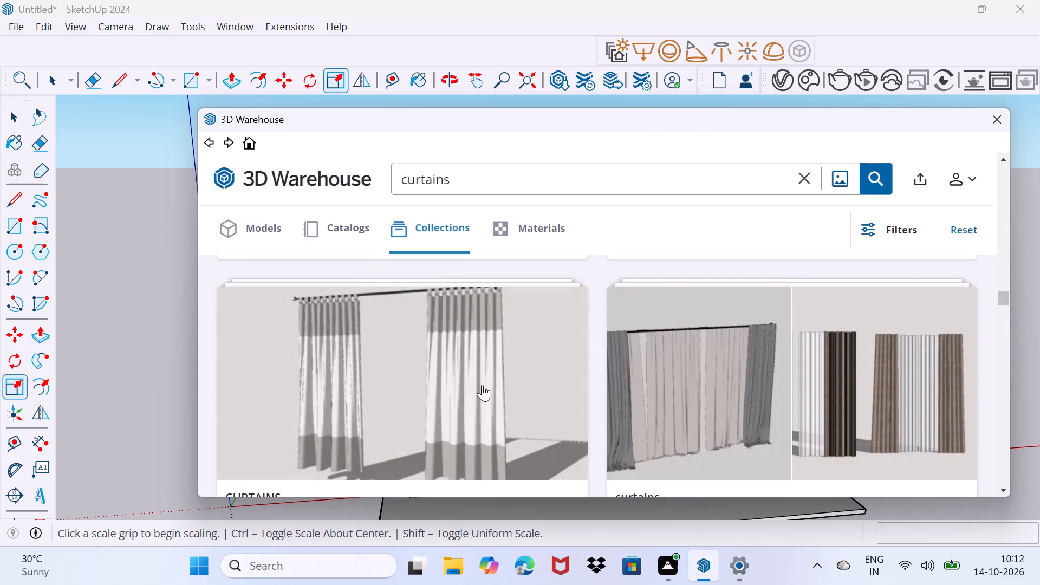
pyautogui.click(451, 379)
pyautogui.click(459, 342)
pyautogui.scroll(-5, 394, 379)
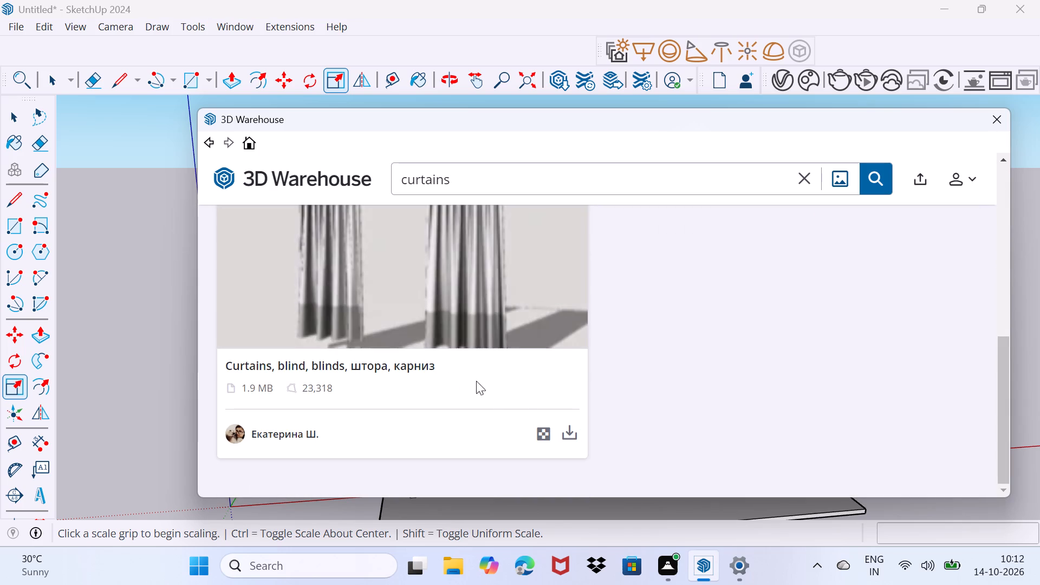
pyautogui.click(563, 432)
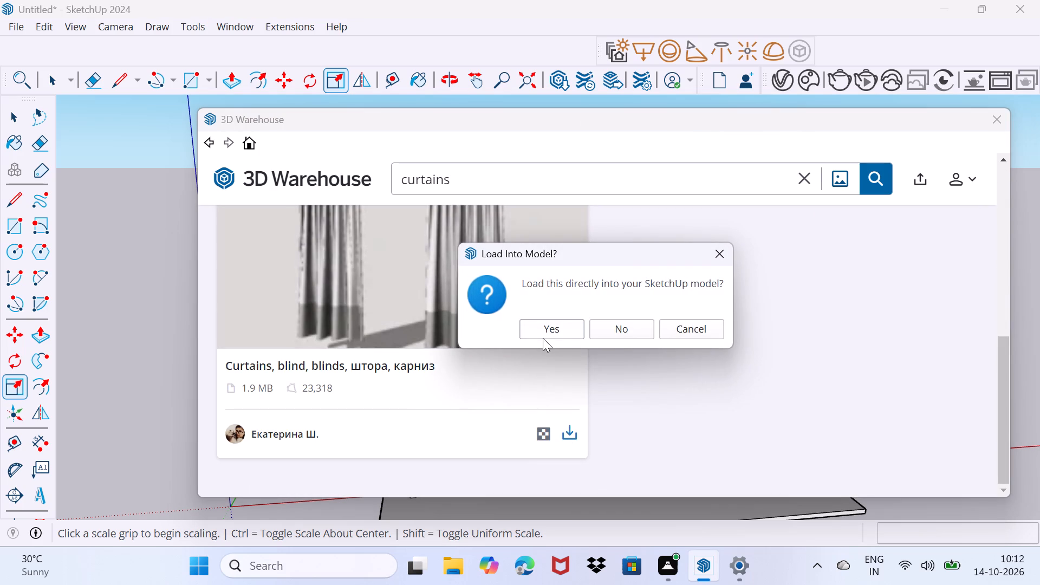
pyautogui.click(543, 338)
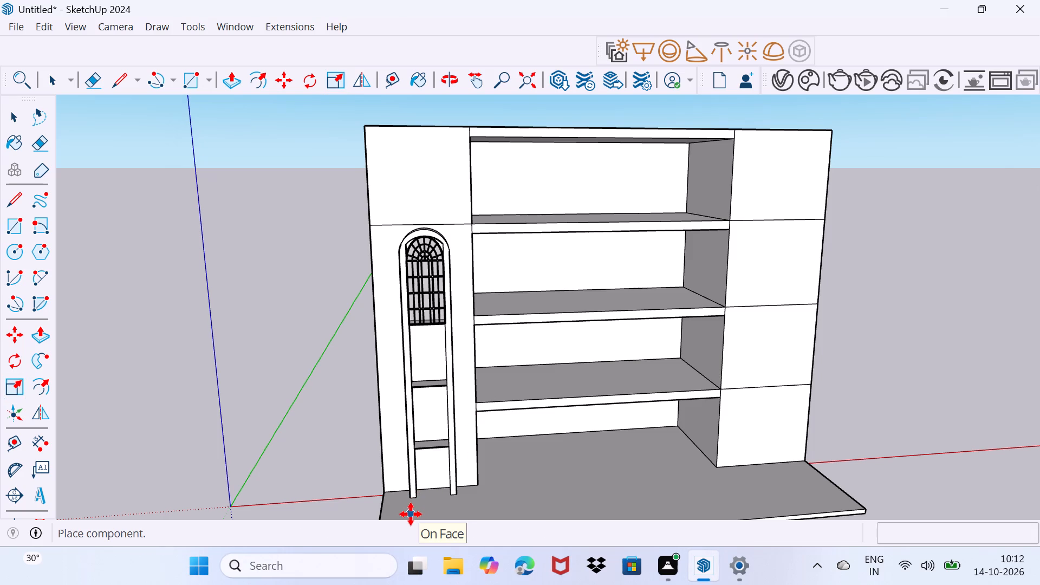
# Place the downloaded two-panel curtain on open ground beside the building, near the red axis.
pyautogui.scroll(-4, 288, 396)
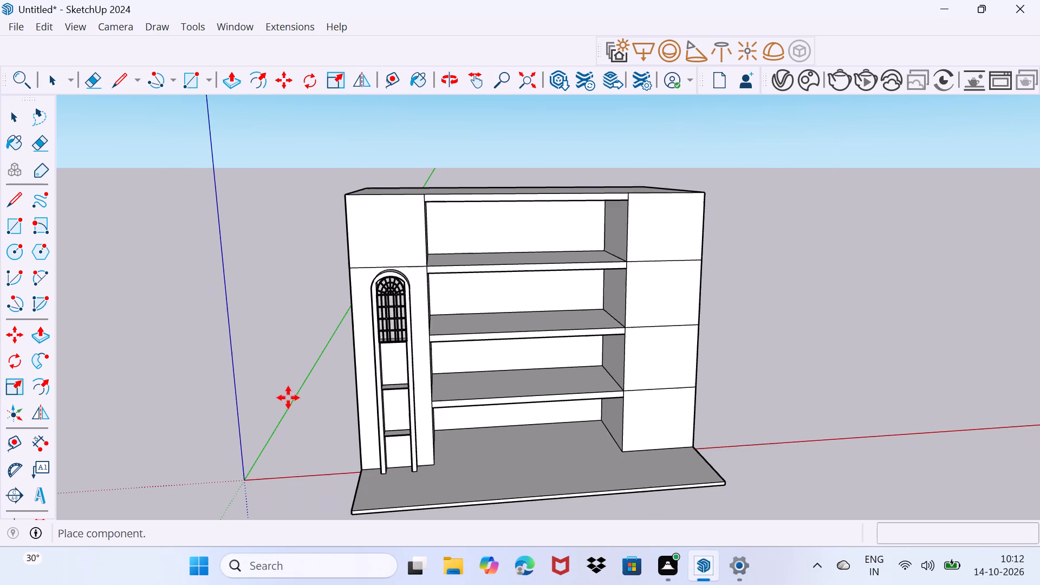
pyautogui.scroll(-12, 288, 398)
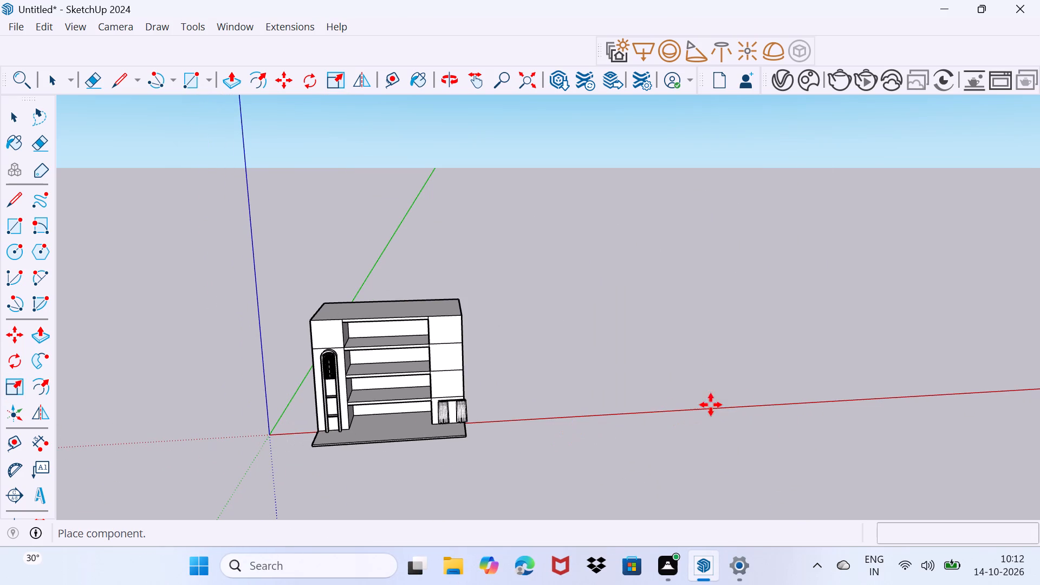
pyautogui.scroll(1, 718, 400)
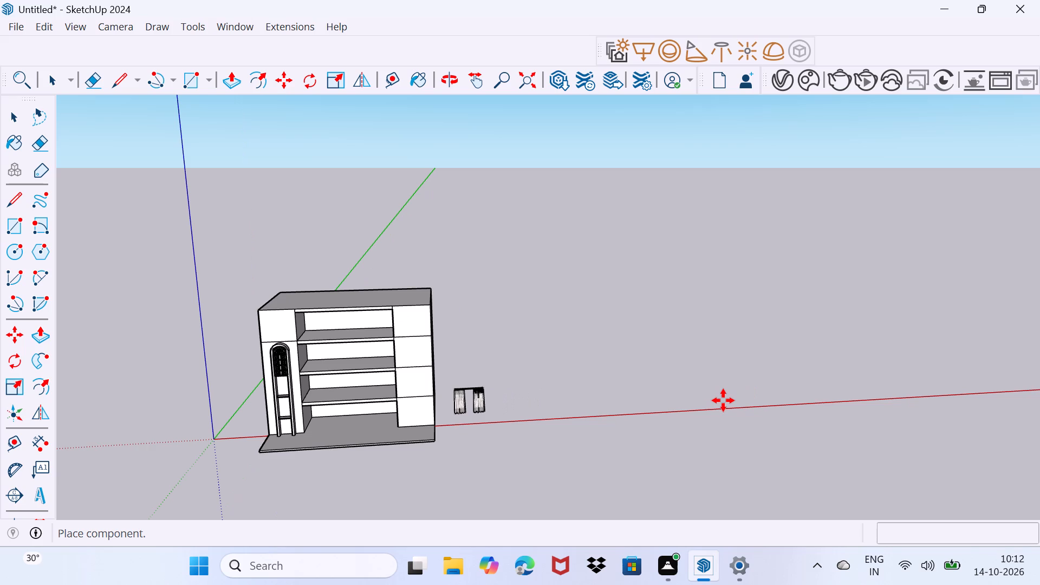
pyautogui.click(768, 399)
# Move the placed curtain about 43' across the ground, farther behind the red axis, and clear the selection.
pyautogui.scroll(3, 565, 414)
pyautogui.scroll(4, 497, 399)
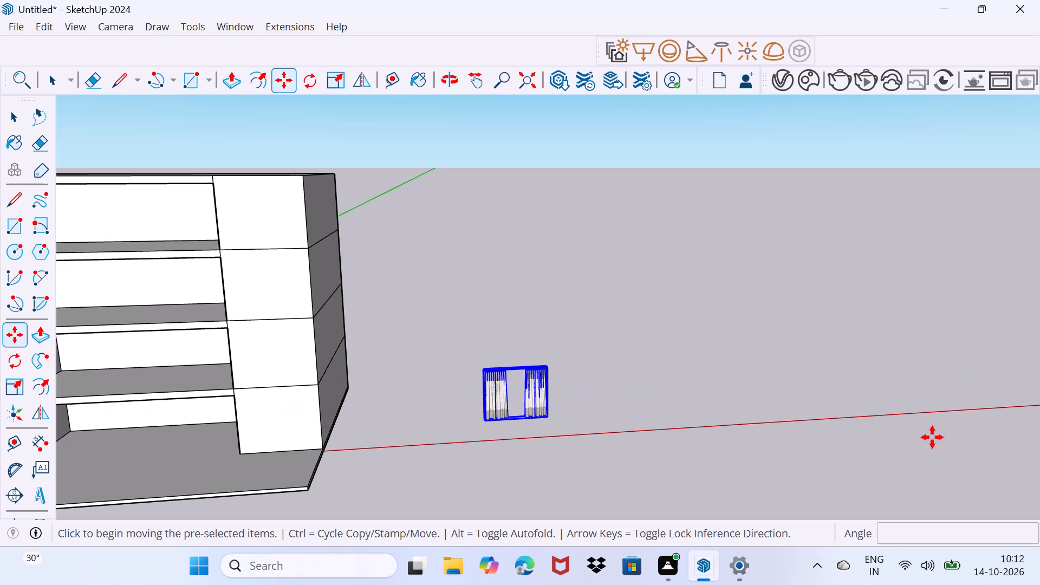
pyautogui.moveTo(995, 392); pyautogui.dragTo(941, 390, button='middle')
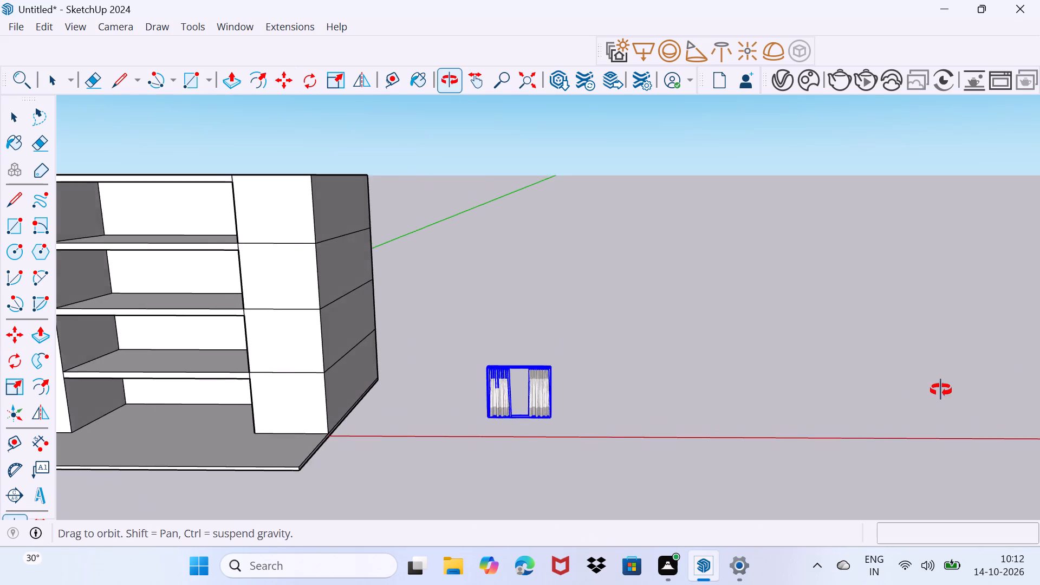
pyautogui.moveTo(941, 390); pyautogui.dragTo(940, 390, button='middle')
pyautogui.scroll(-3, 998, 422)
pyautogui.moveTo(989, 430); pyautogui.dragTo(536, 396, button='middle')
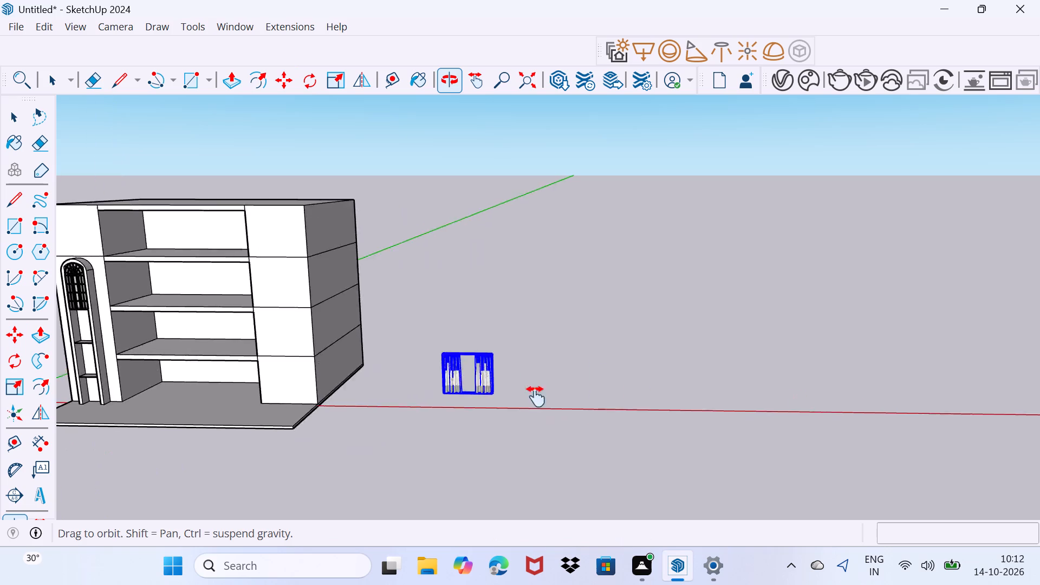
pyautogui.moveTo(536, 396); pyautogui.dragTo(456, 401, button='middle')
pyautogui.scroll(-1, 456, 402)
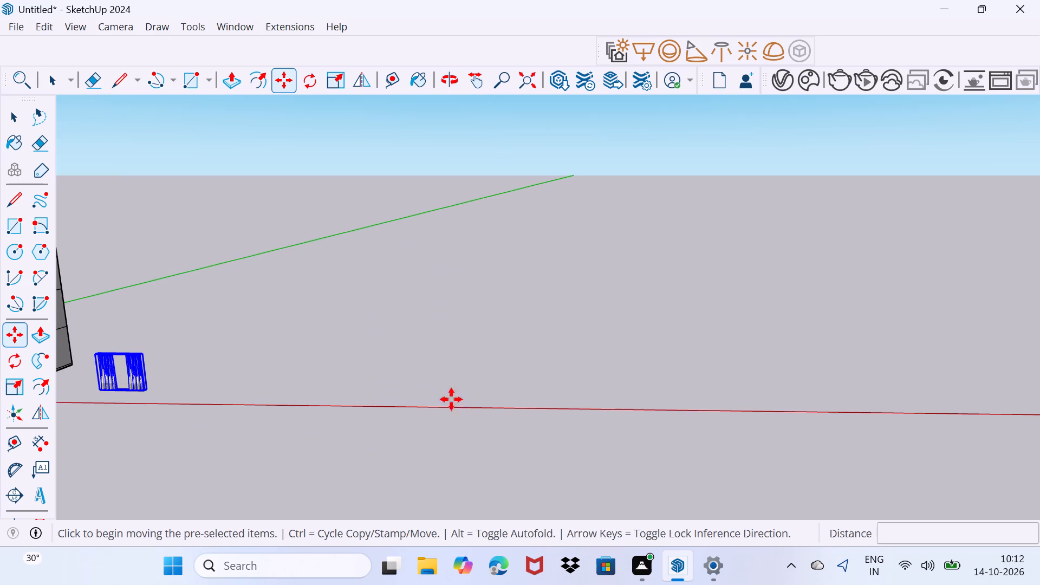
pyautogui.moveTo(512, 397); pyautogui.dragTo(517, 347)
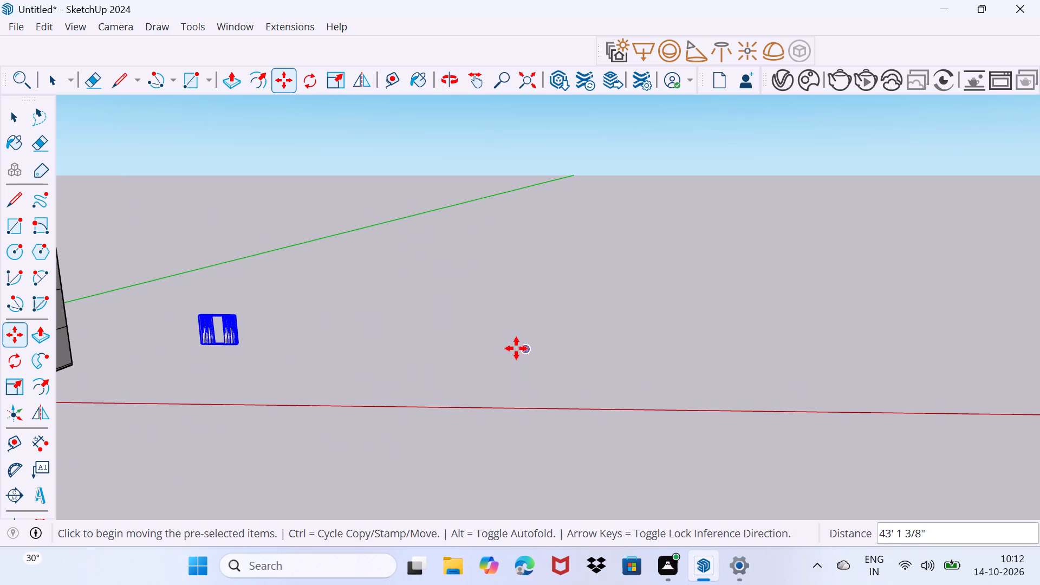
pyautogui.press('space')
pyautogui.moveTo(355, 455); pyautogui.dragTo(430, 424)
# Select the scaled-down double-leaf window on the red axis and move it about 59' to the front side of the axis.
pyautogui.scroll(-11, 259, 422)
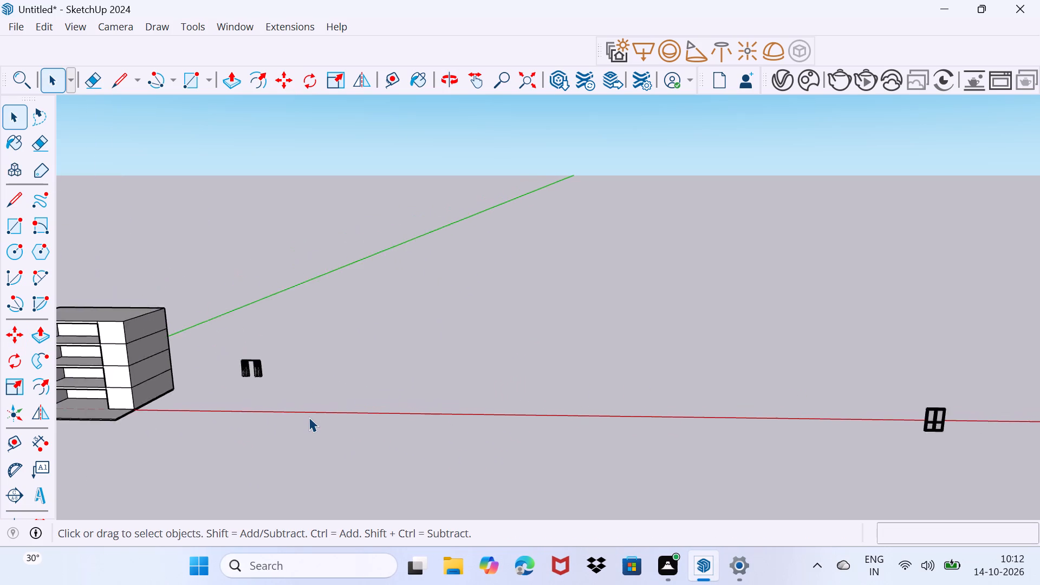
pyautogui.scroll(-1, 309, 417)
pyautogui.scroll(3, 730, 431)
pyautogui.click(743, 417)
pyautogui.scroll(4, 738, 427)
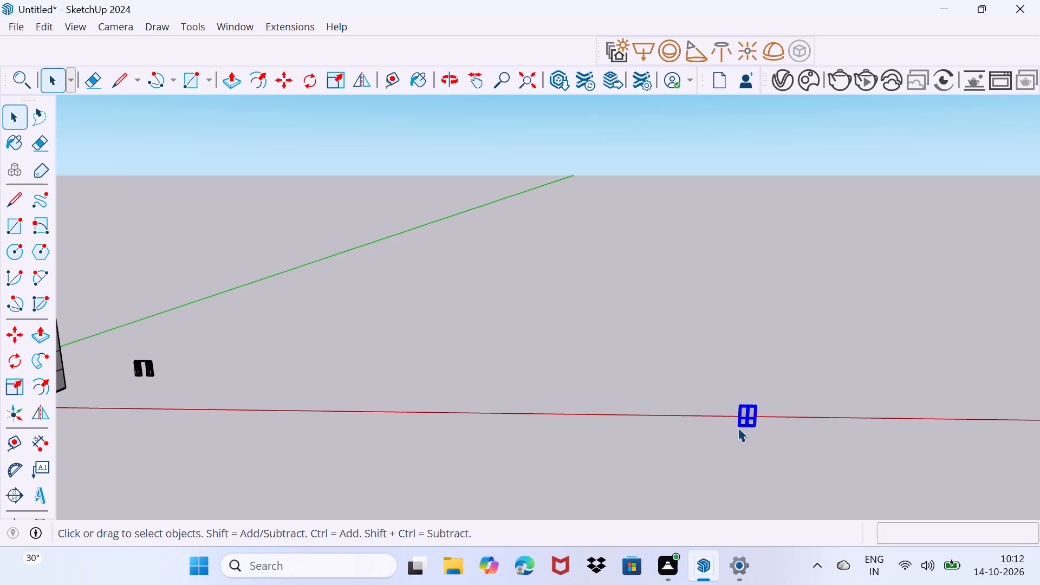
pyautogui.scroll(1, 738, 427)
pyautogui.press('m')
pyautogui.click(736, 426)
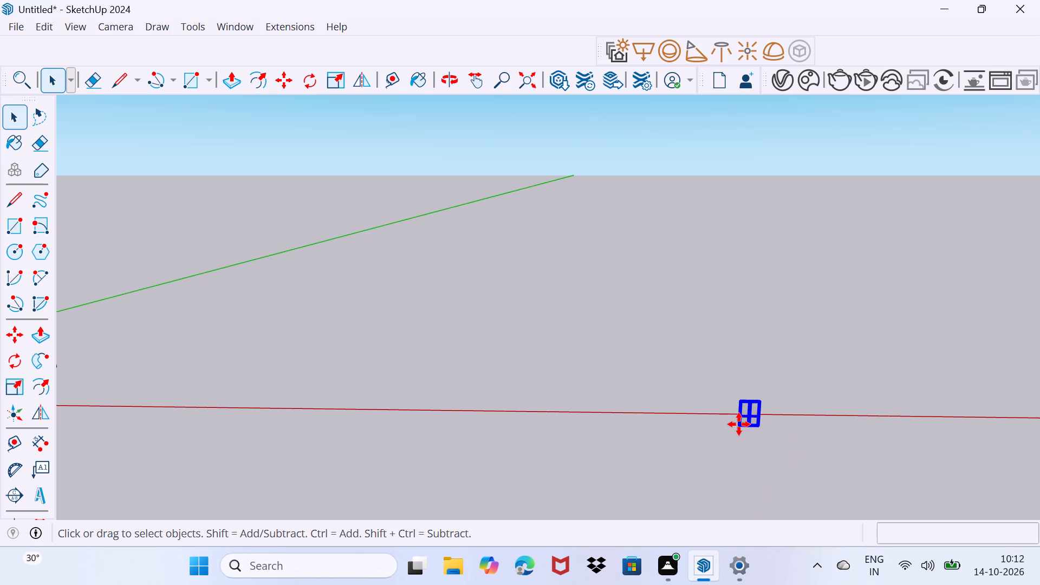
pyautogui.click(739, 424)
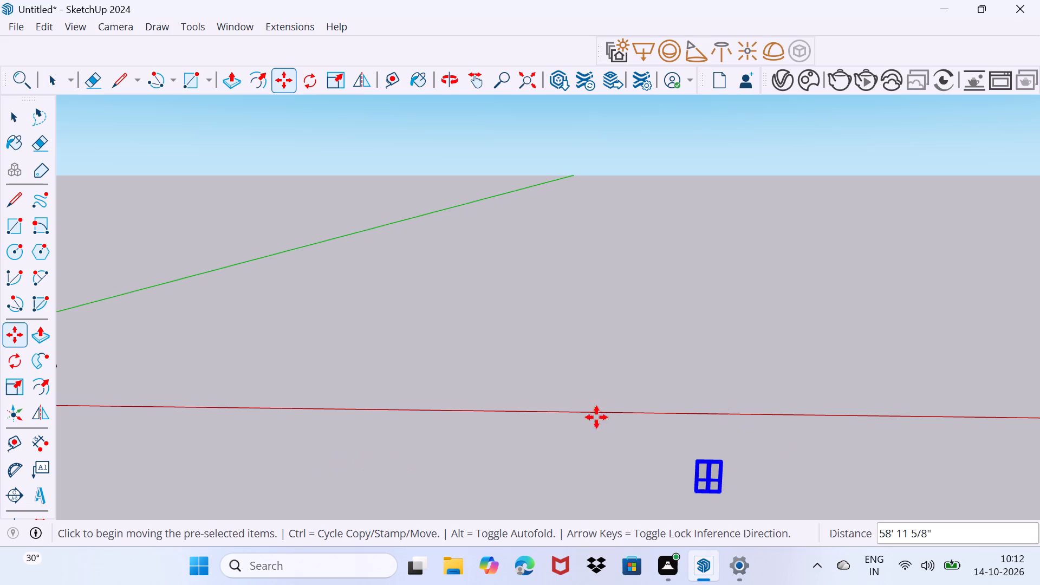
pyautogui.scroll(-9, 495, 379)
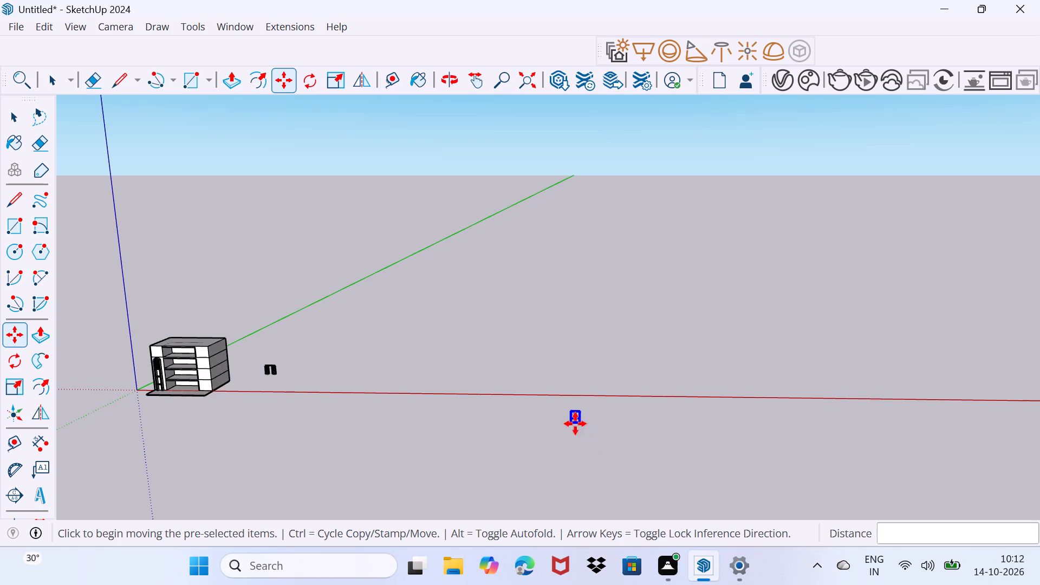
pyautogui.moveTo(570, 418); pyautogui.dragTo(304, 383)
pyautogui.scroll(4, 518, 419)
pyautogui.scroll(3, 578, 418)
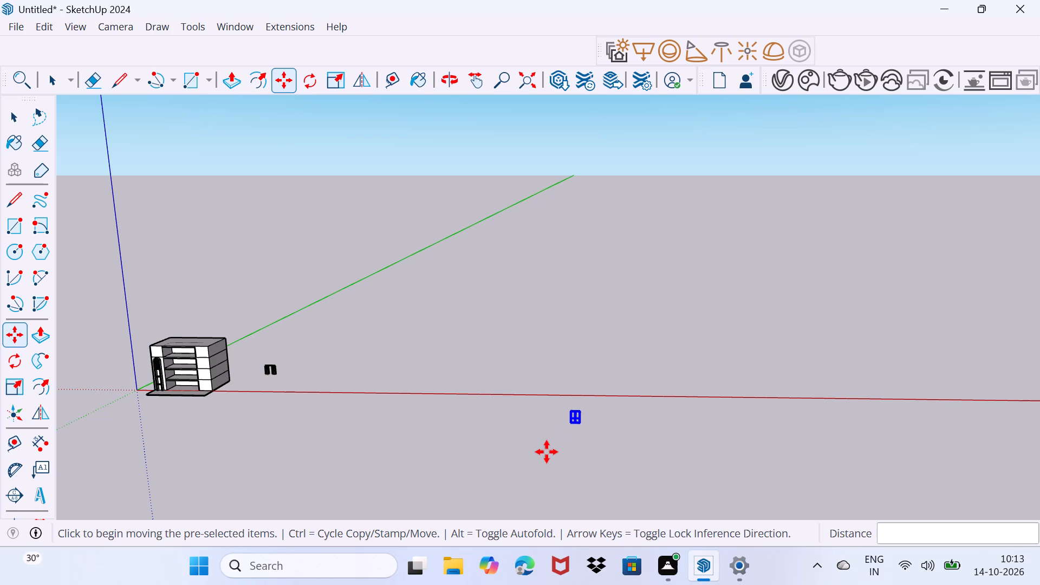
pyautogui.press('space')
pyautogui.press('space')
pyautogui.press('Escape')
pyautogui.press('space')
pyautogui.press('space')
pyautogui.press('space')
# Move the double-leaf window across the ground to the two-panel curtain beside the building and clear the selection.
pyautogui.scroll(4, 562, 418)
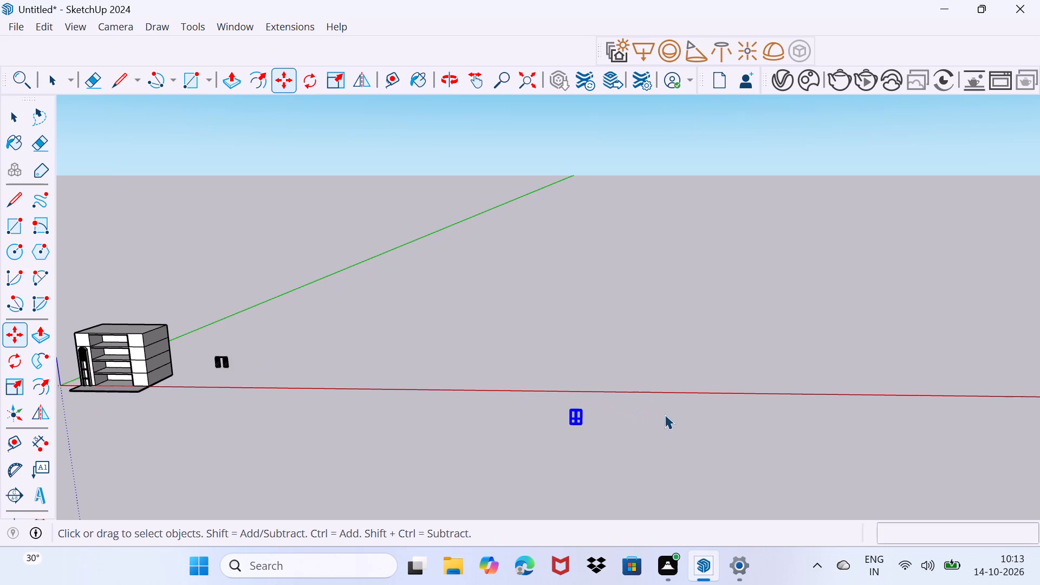
pyautogui.scroll(3, 591, 406)
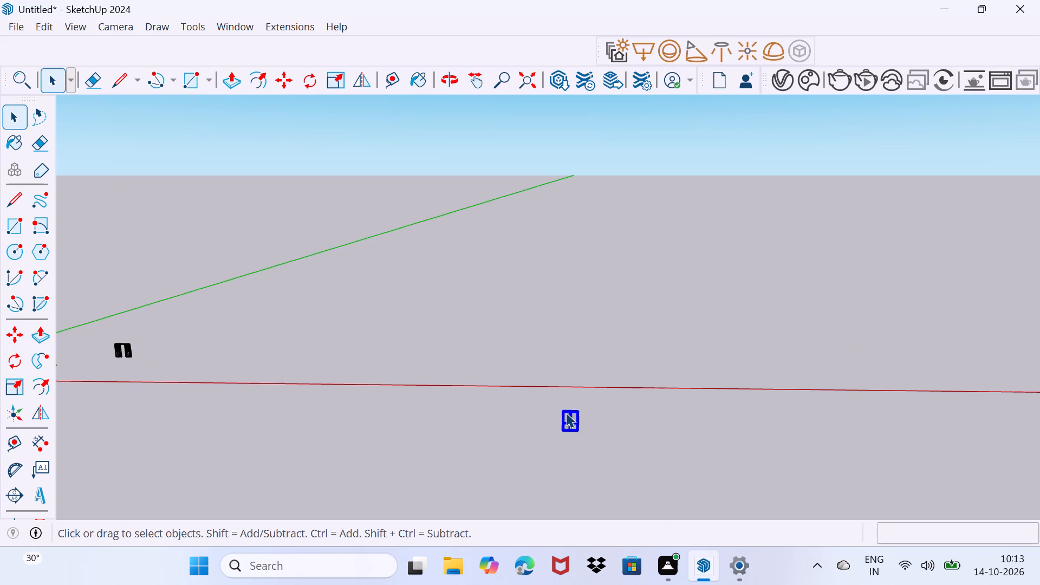
pyautogui.click(566, 413)
pyautogui.press('m')
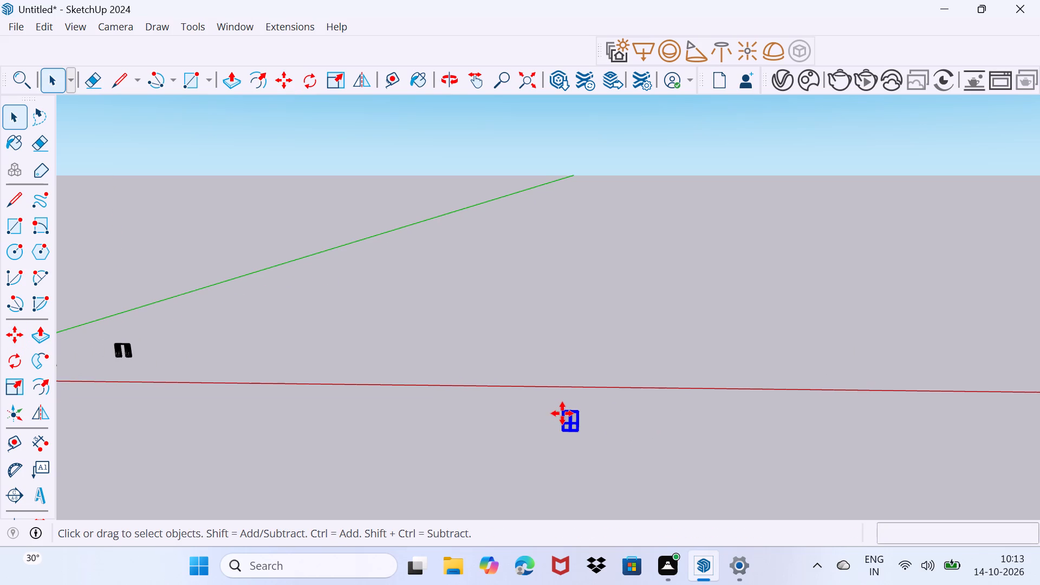
pyautogui.click(562, 413)
pyautogui.click(116, 352)
pyautogui.moveTo(560, 412); pyautogui.dragTo(467, 406)
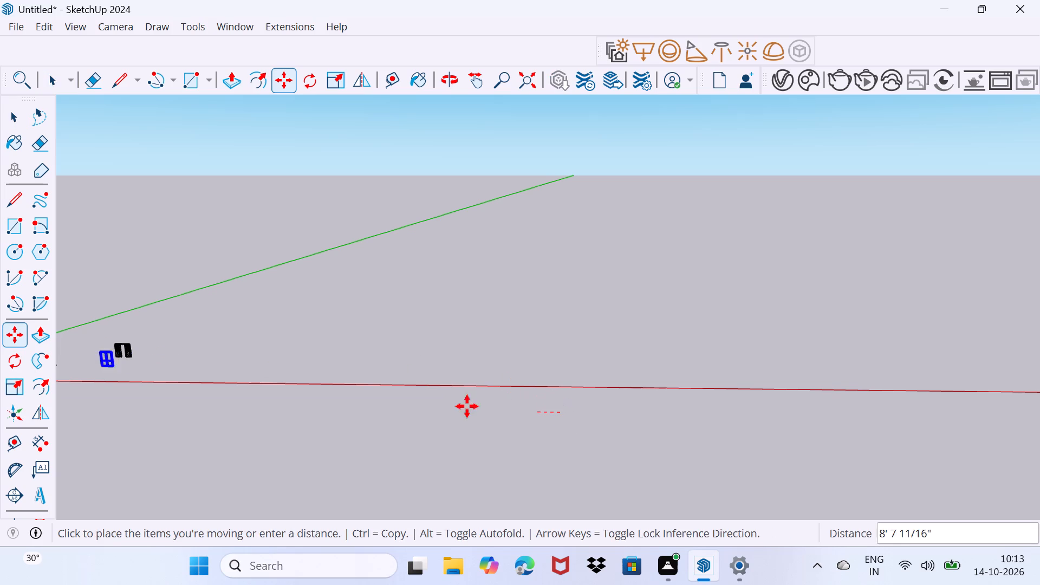
pyautogui.moveTo(467, 406); pyautogui.dragTo(415, 404)
pyautogui.moveTo(389, 400); pyautogui.dragTo(513, 397)
pyautogui.press('space')
pyautogui.moveTo(360, 434); pyautogui.dragTo(362, 426)
pyautogui.scroll(6, 154, 382)
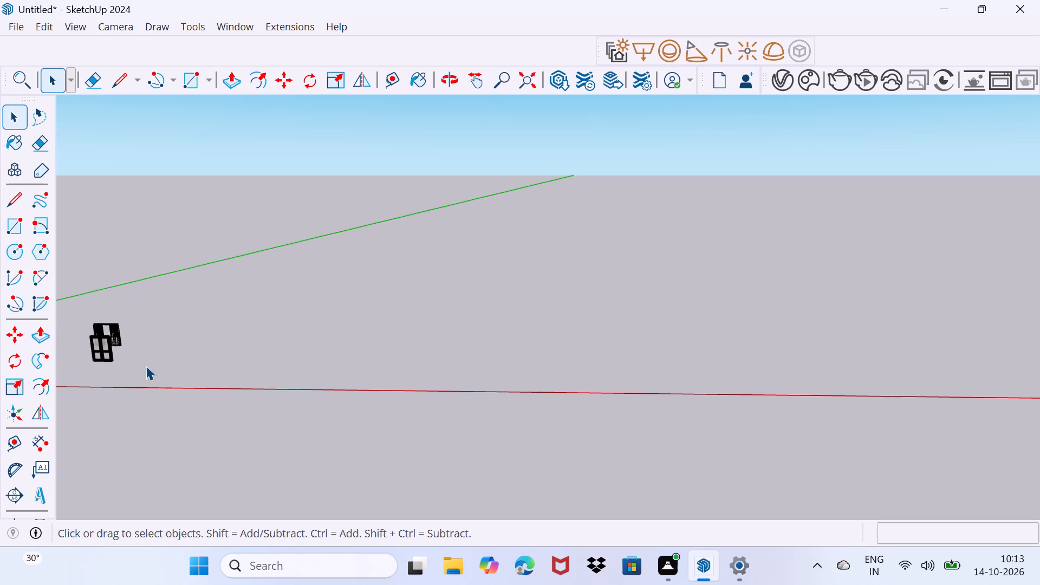
# Rotate the two-panel curtain 180° on the ground plane about a point beside it.
pyautogui.moveTo(146, 366); pyautogui.dragTo(554, 405, button='middle')
pyautogui.scroll(9, 547, 402)
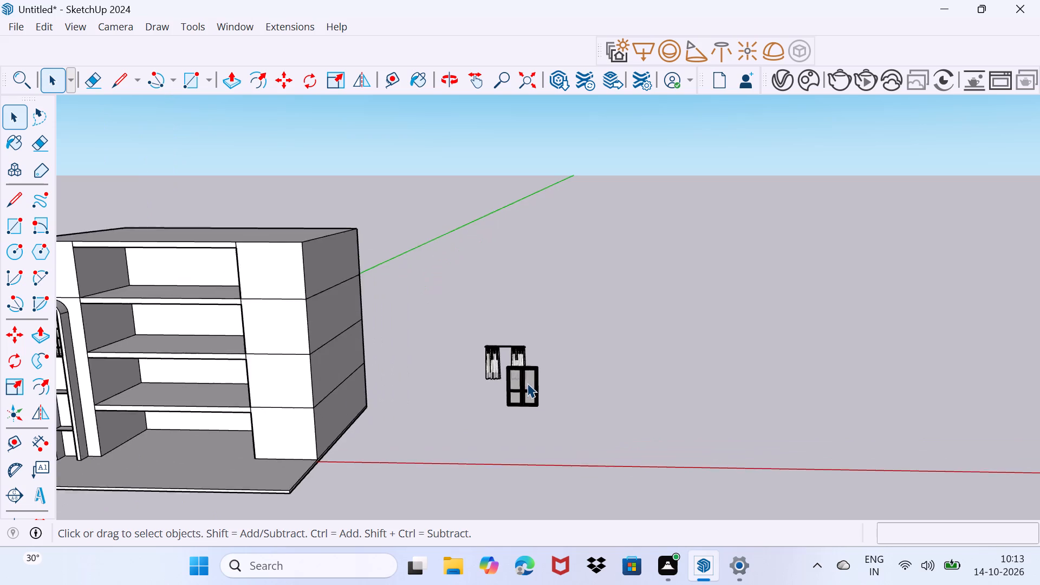
pyautogui.scroll(13, 527, 383)
pyautogui.moveTo(543, 386); pyautogui.dragTo(247, 406, button='middle')
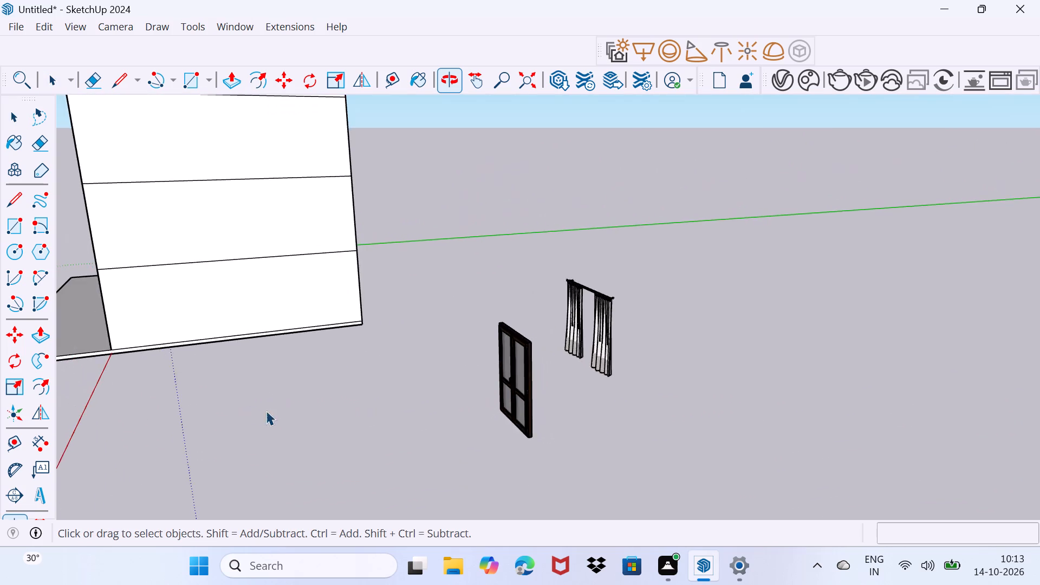
pyautogui.scroll(6, 537, 406)
pyautogui.moveTo(530, 387); pyautogui.dragTo(358, 444, button='middle')
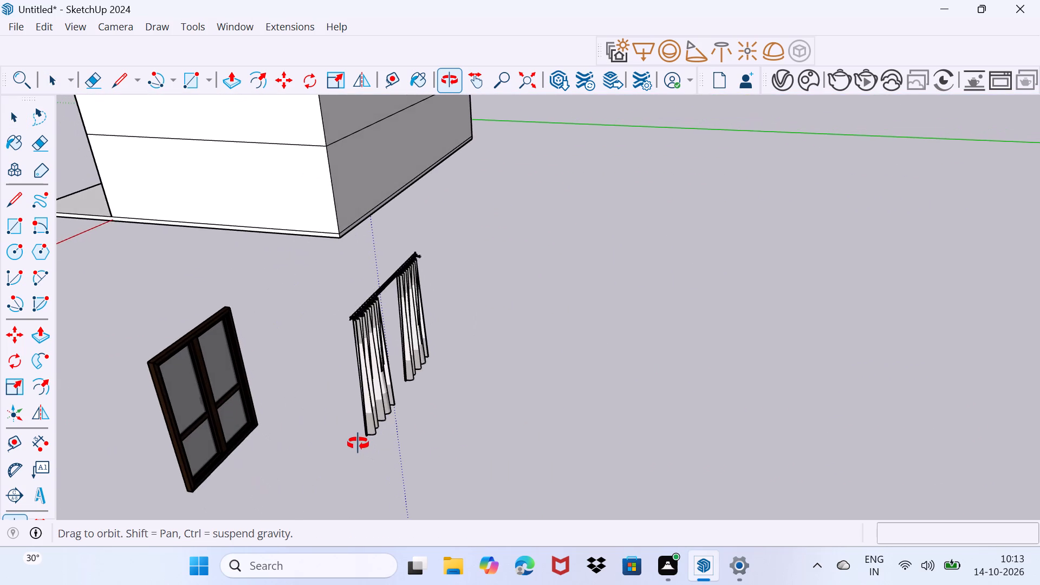
pyautogui.moveTo(358, 444); pyautogui.dragTo(519, 392, button='middle')
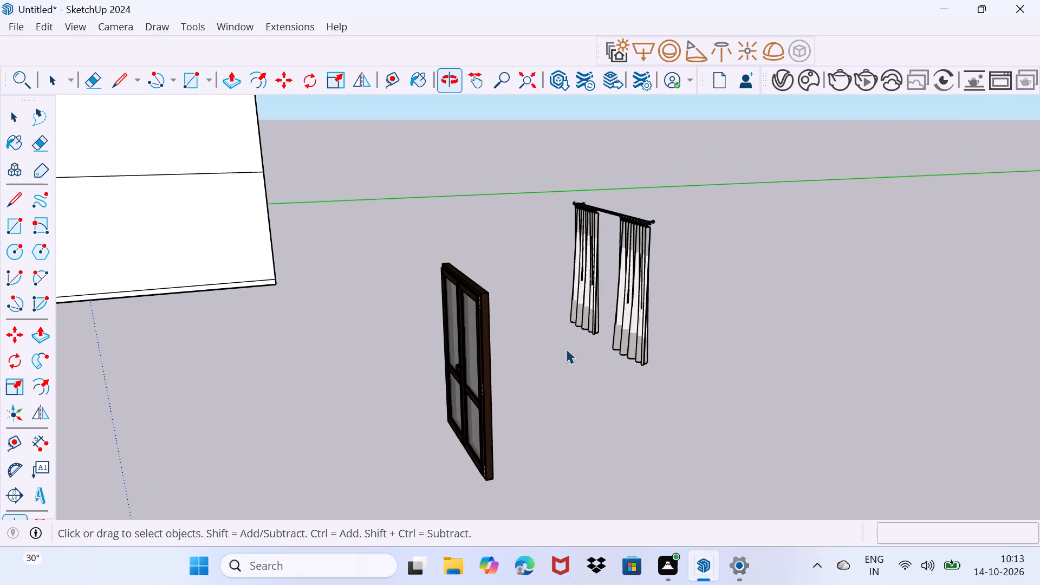
pyautogui.click(633, 288)
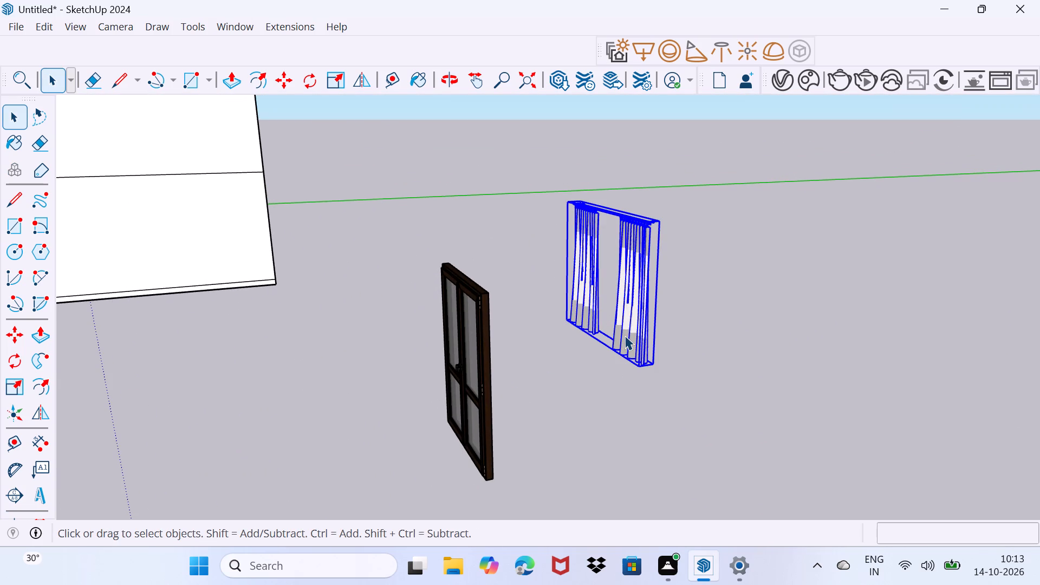
pyautogui.press('m')
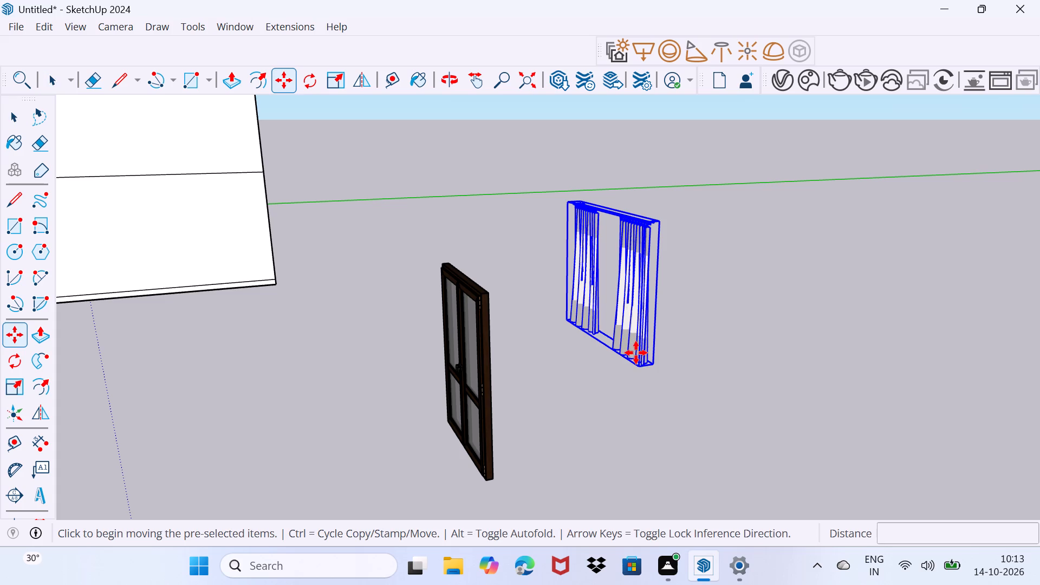
pyautogui.click(22, 355)
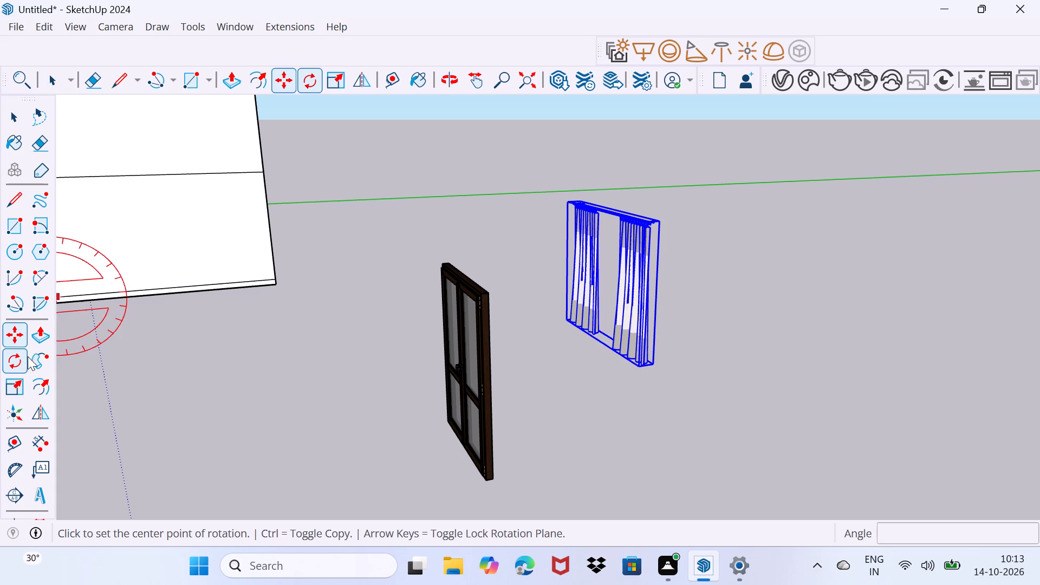
pyautogui.click(799, 404)
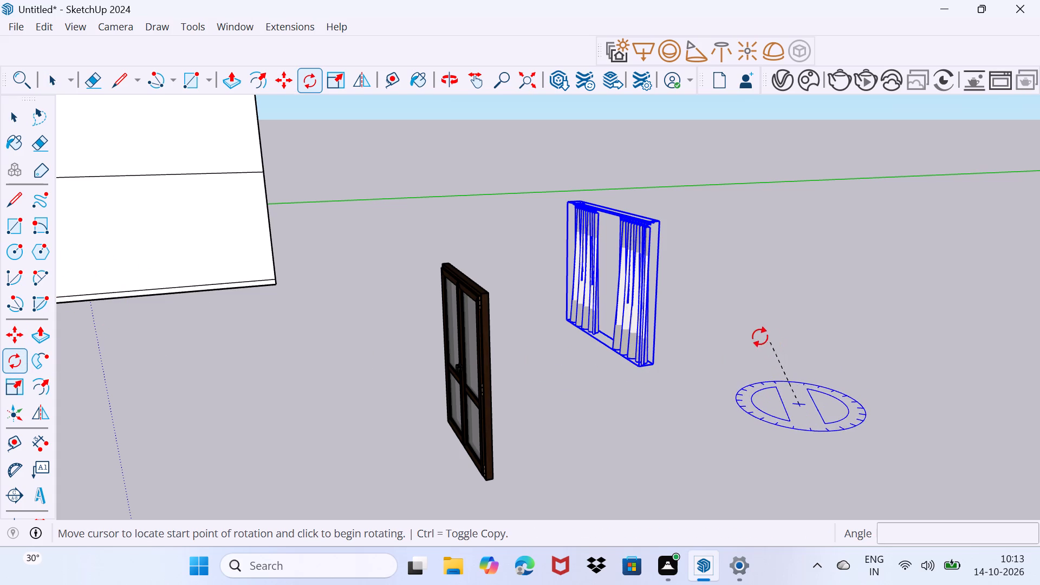
pyautogui.click(724, 352)
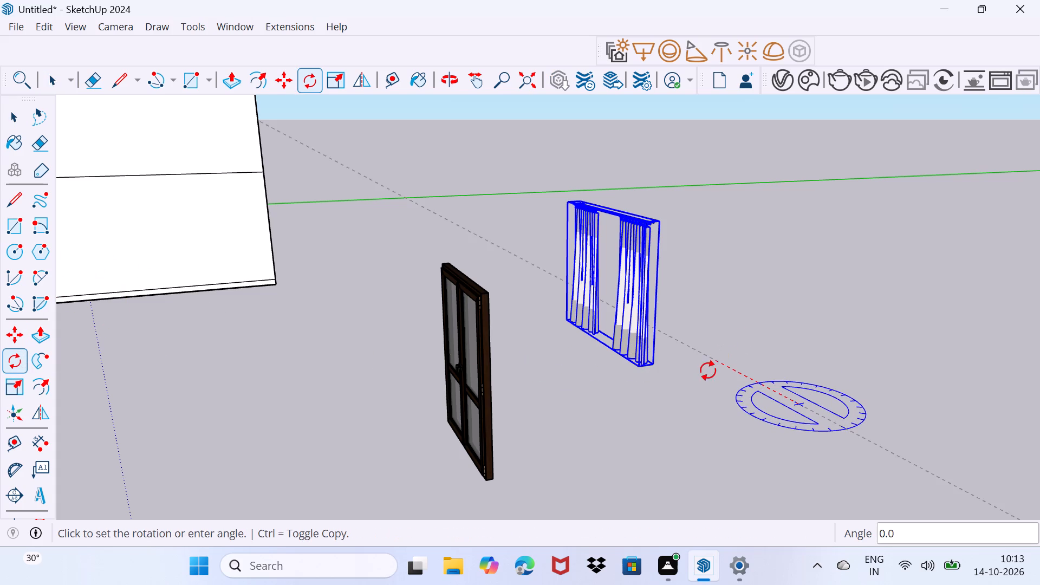
pyautogui.click(843, 418)
pyautogui.scroll(-4, 805, 407)
pyautogui.moveTo(867, 407); pyautogui.dragTo(845, 411, button='middle')
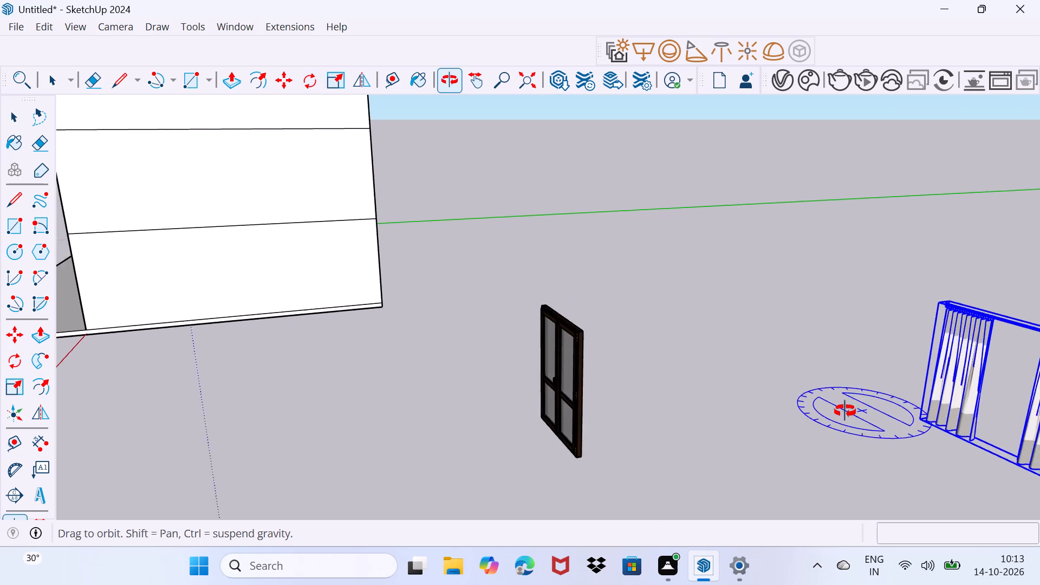
pyautogui.moveTo(845, 411); pyautogui.dragTo(1032, 361, button='middle')
pyautogui.scroll(-8, 769, 365)
pyautogui.moveTo(675, 400); pyautogui.dragTo(847, 398, button='middle')
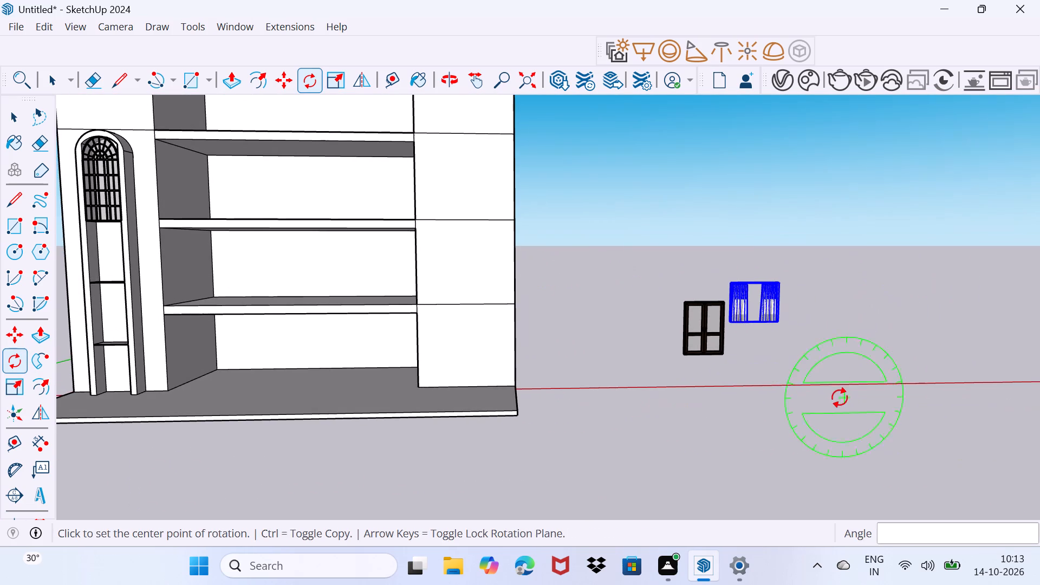
pyautogui.press('space')
# Select the double-leaf window and move it about 91' to the lower part of the arch-topped strip.
pyautogui.moveTo(658, 289); pyautogui.dragTo(746, 392)
pyautogui.scroll(3, 713, 359)
pyautogui.press('m')
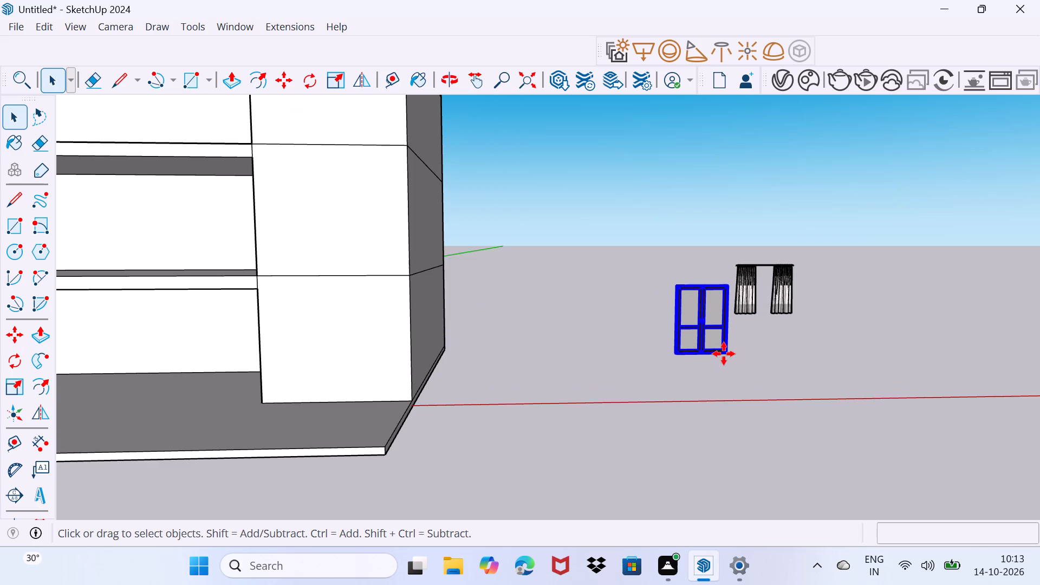
pyautogui.click(724, 353)
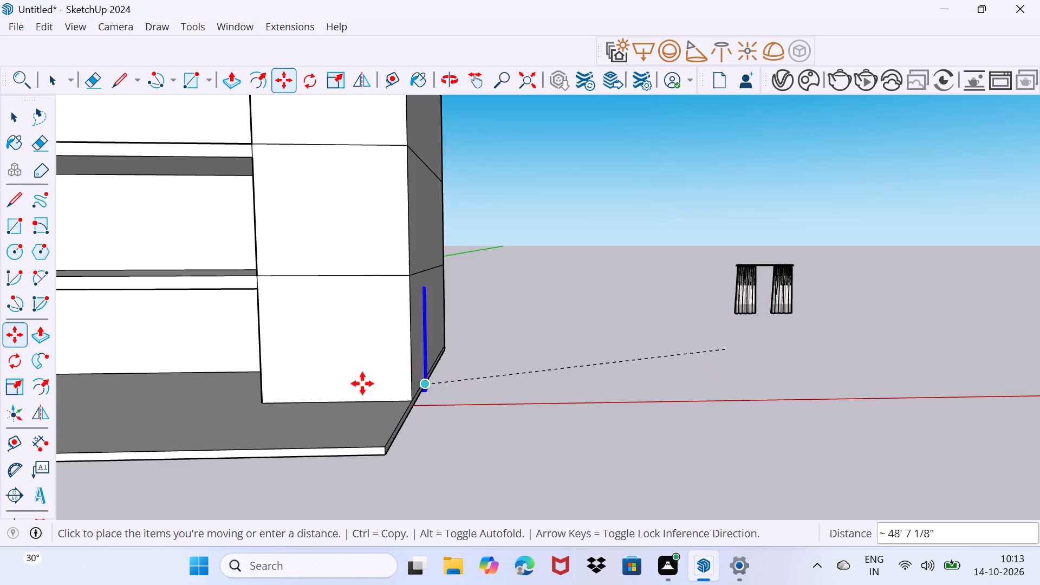
pyautogui.scroll(-9, 361, 383)
pyautogui.keyDown('shift'); pyautogui.moveTo(219, 371); pyautogui.dragTo(529, 391, button='middle'); pyautogui.keyUp('shift')
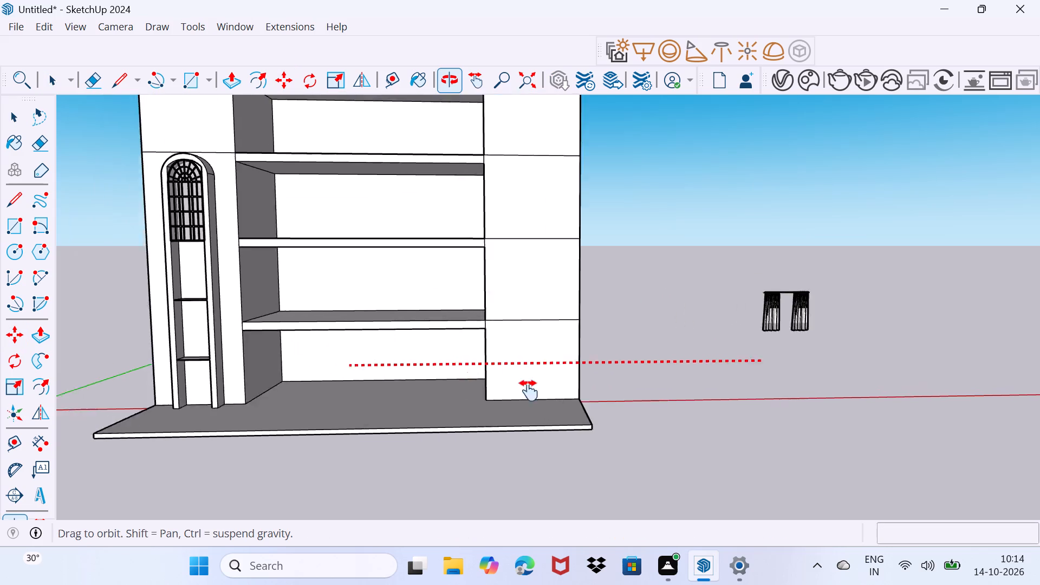
pyautogui.keyDown('shift'); pyautogui.moveTo(529, 391); pyautogui.dragTo(669, 407, button='middle'); pyautogui.keyUp('shift')
pyautogui.scroll(-1, 669, 407)
pyautogui.scroll(10, 571, 396)
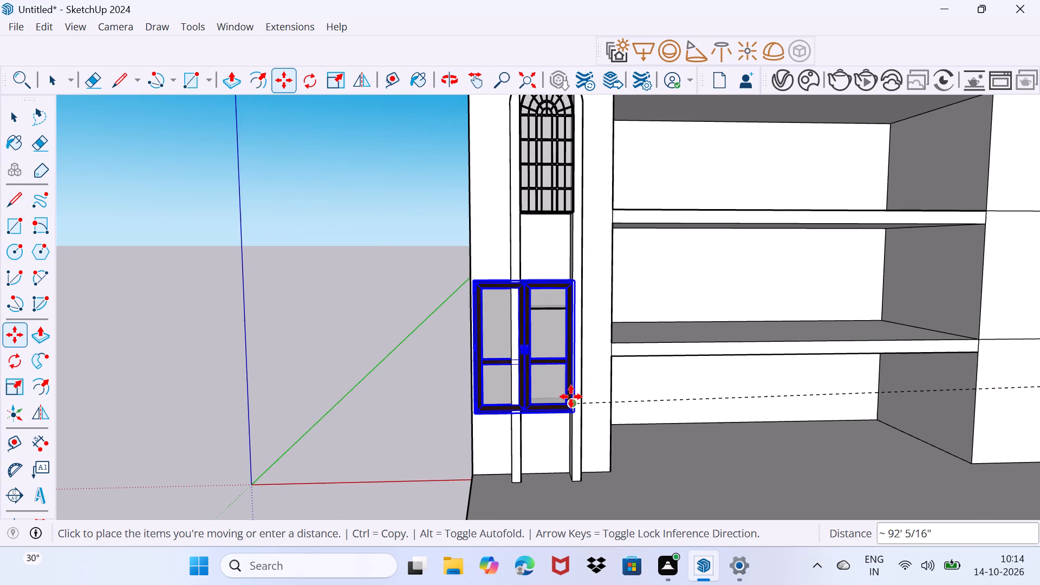
pyautogui.click(567, 392)
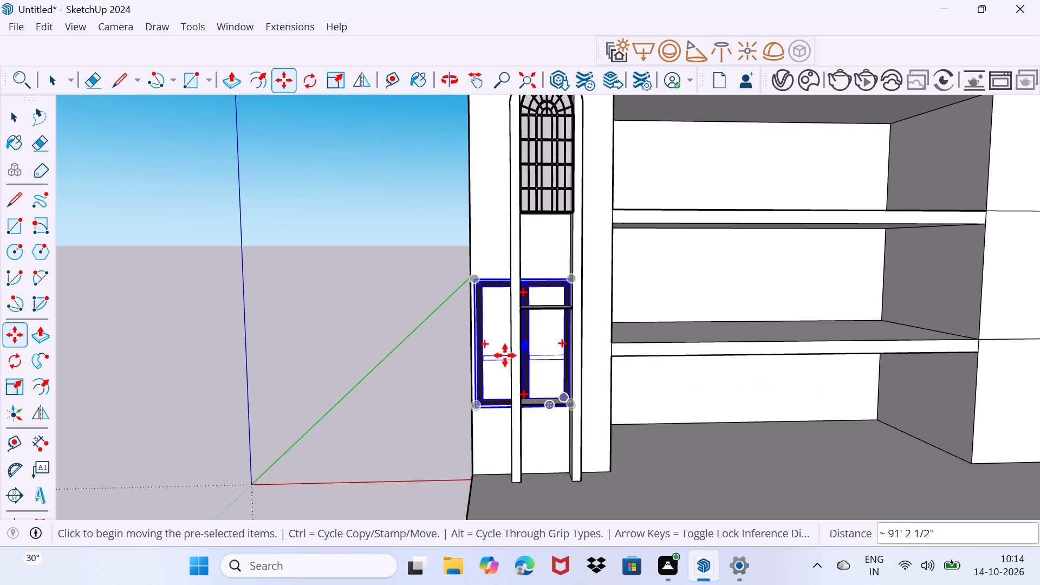
# Scale the double-leaf window down uniformly about its lower corner to fit the narrow strip.
pyautogui.press('s')
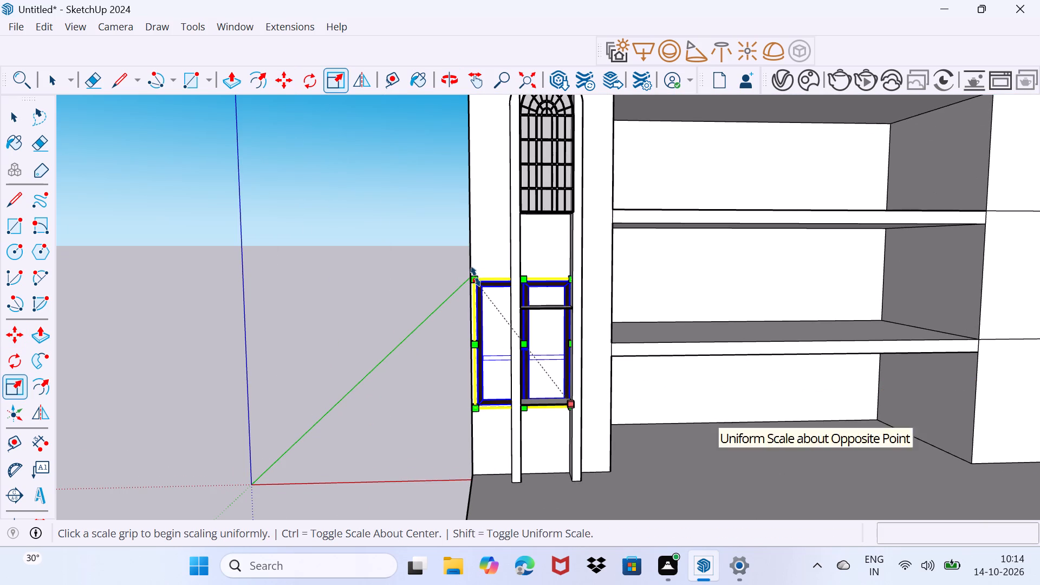
pyautogui.moveTo(476, 277); pyautogui.dragTo(542, 346)
# Move the scaled-down window about 11' out of the strip onto open ground near the origin.
pyautogui.scroll(4, 548, 382)
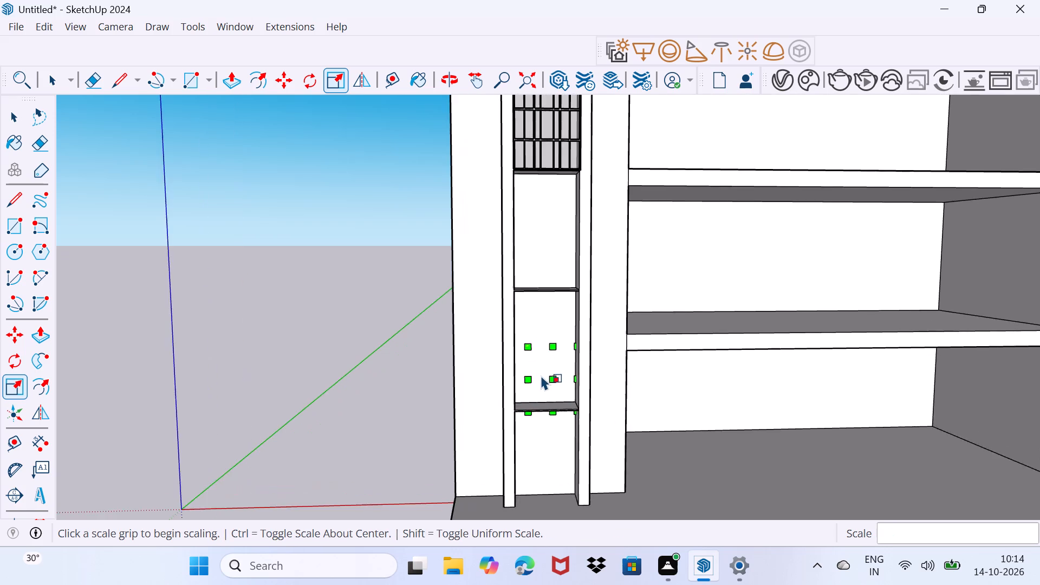
pyautogui.scroll(5, 541, 375)
pyautogui.scroll(1, 598, 447)
pyautogui.press('m')
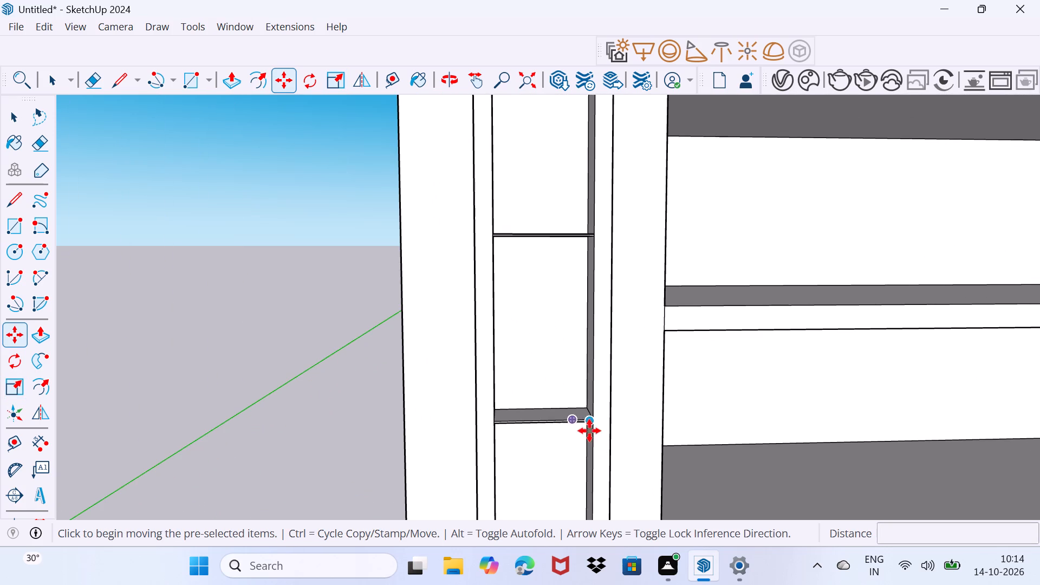
pyautogui.click(593, 427)
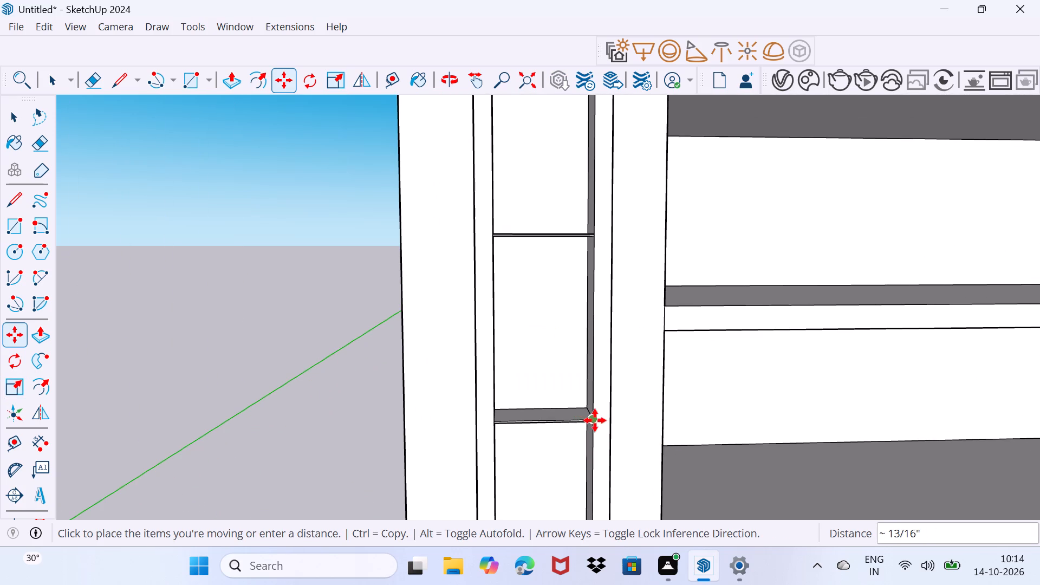
pyautogui.scroll(-8, 617, 422)
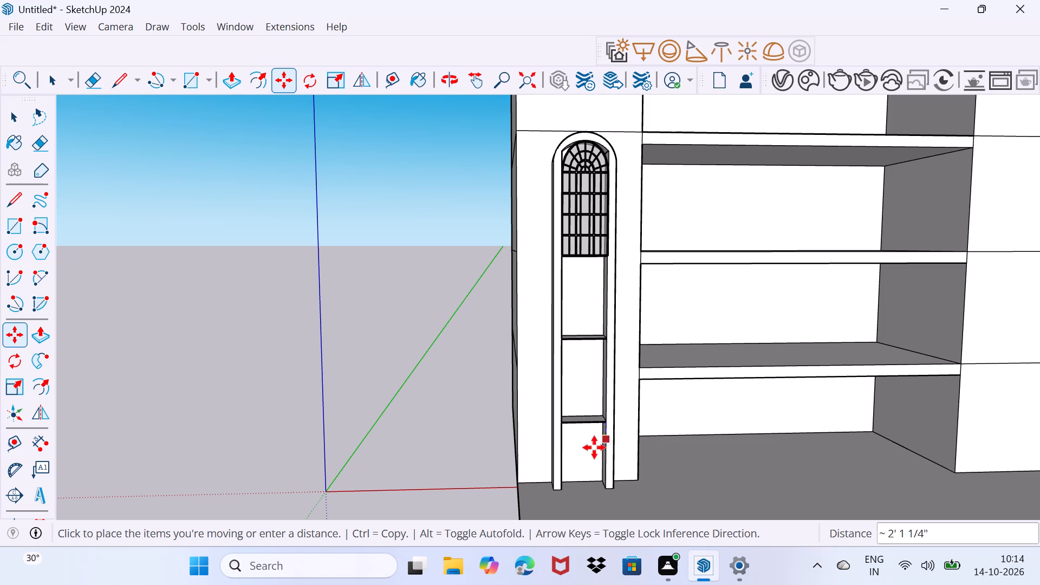
pyautogui.click(484, 478)
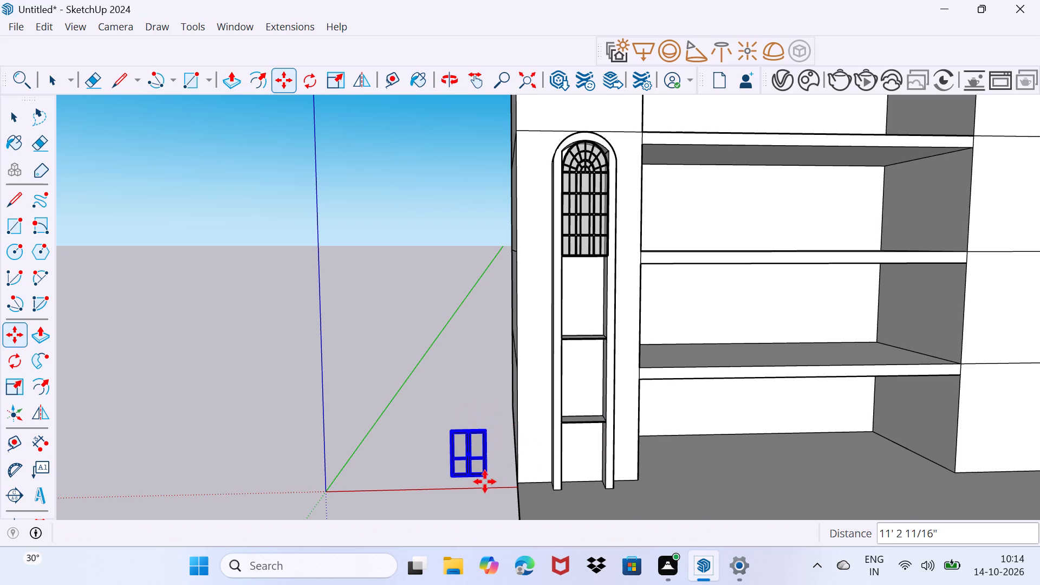
# Move the double-leaf window about 11' 6" by its lower corner onto the end of the strip's lowest divider.
pyautogui.scroll(9, 485, 482)
pyautogui.click(484, 474)
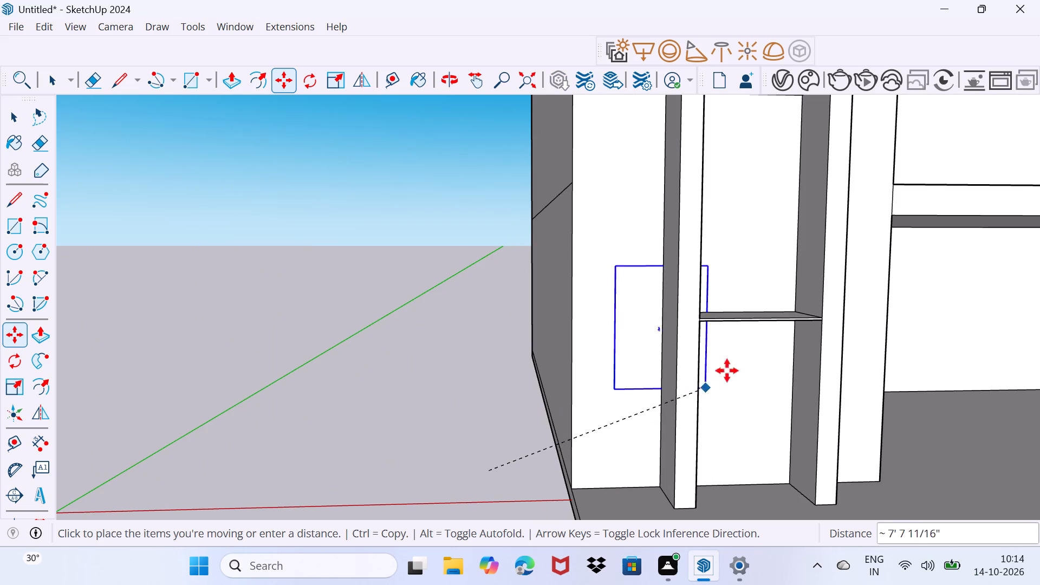
pyautogui.click(815, 315)
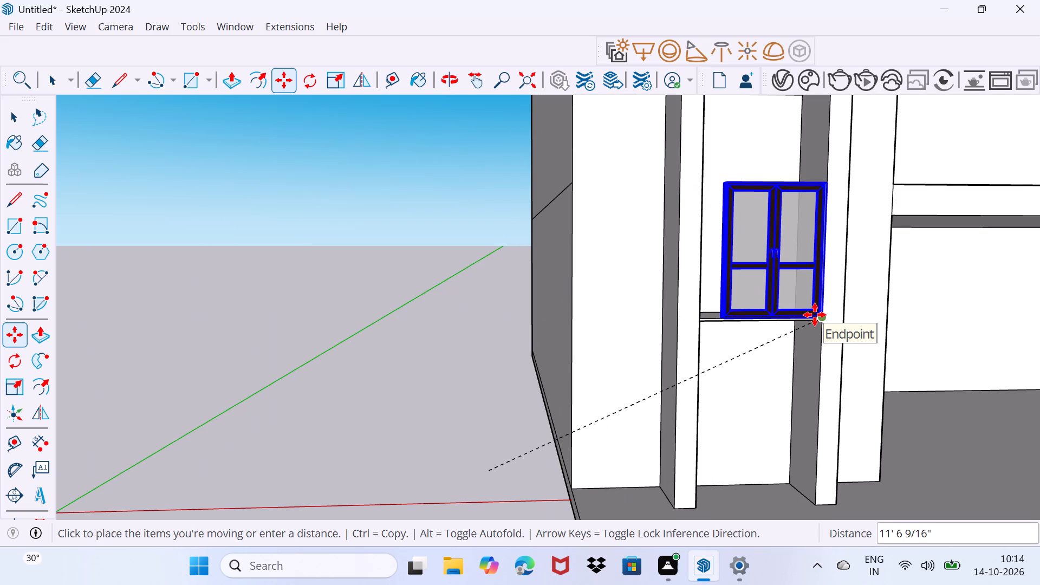
# Widen the window along the red axis by about 1.24 to span the arch-topped strip's opening.
pyautogui.moveTo(776, 316); pyautogui.dragTo(677, 387, button='middle')
pyautogui.moveTo(744, 314); pyautogui.dragTo(730, 365, button='middle')
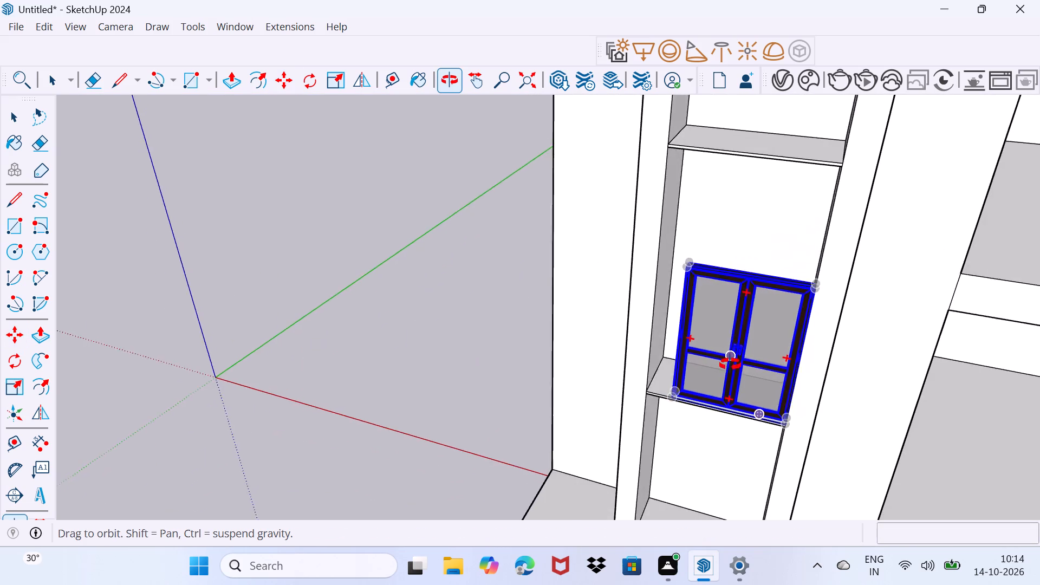
pyautogui.moveTo(730, 365); pyautogui.dragTo(901, 333, button='middle')
pyautogui.scroll(3, 745, 310)
pyautogui.press('s')
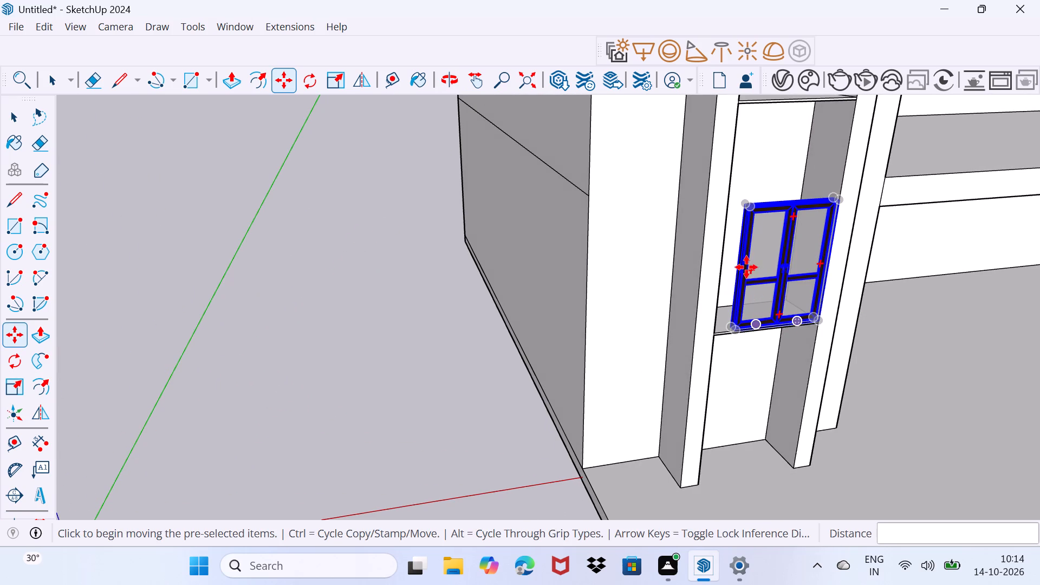
pyautogui.scroll(4, 742, 282)
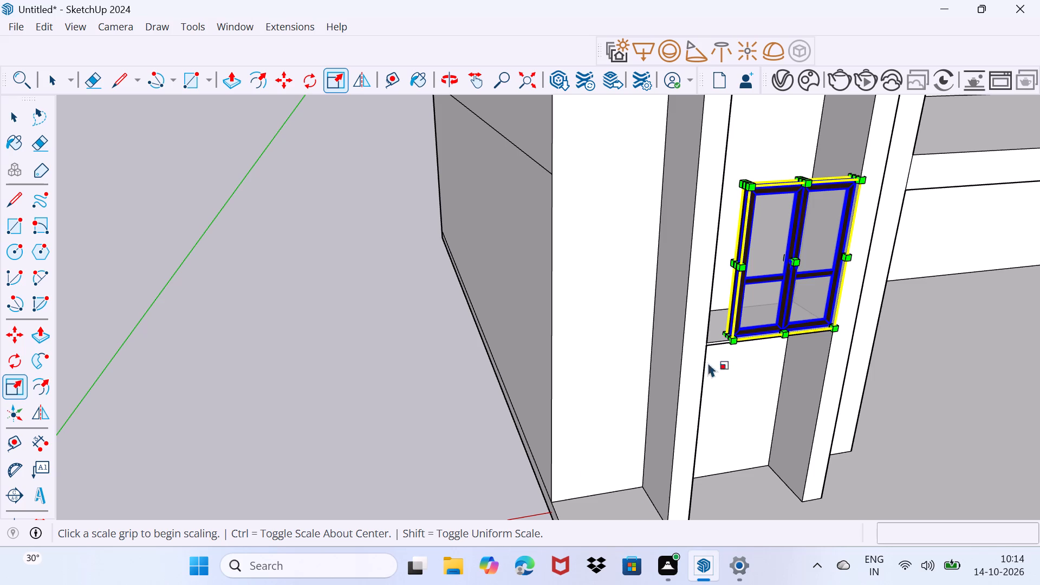
pyautogui.scroll(15, 729, 286)
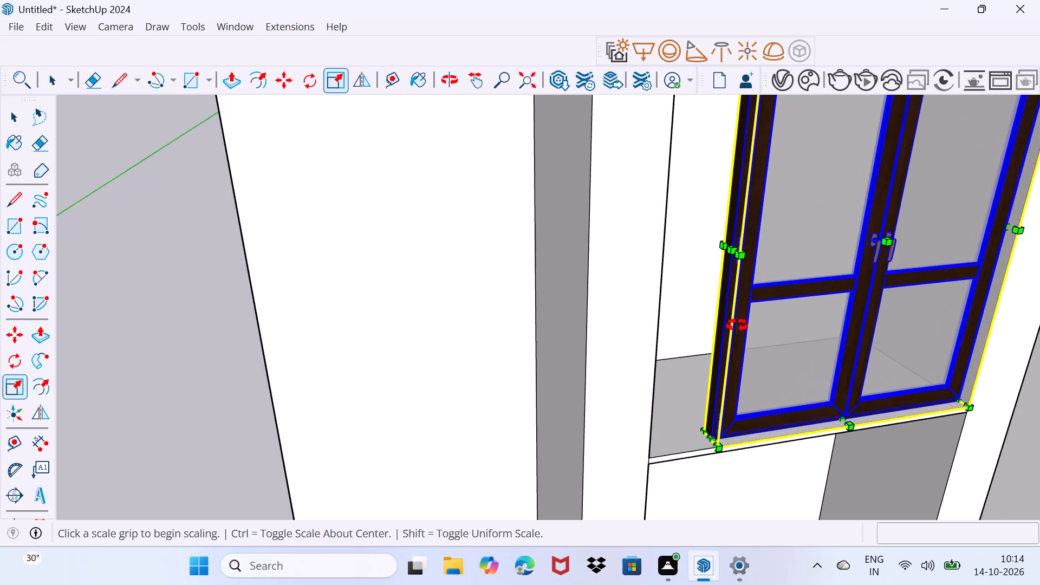
pyautogui.moveTo(735, 325); pyautogui.dragTo(863, 313, button='middle')
pyautogui.scroll(5, 749, 272)
pyautogui.scroll(4, 752, 228)
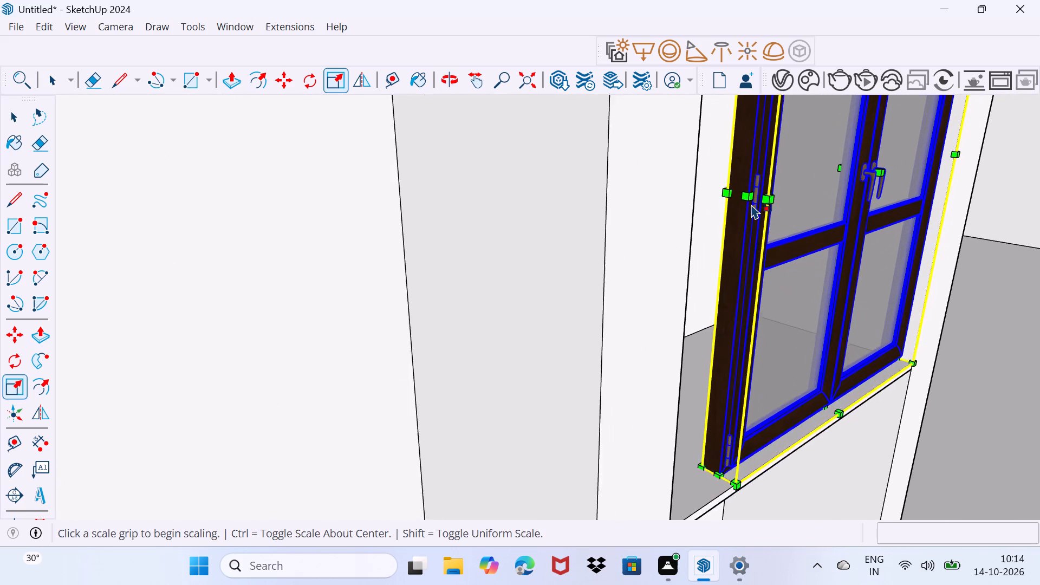
pyautogui.click(744, 194)
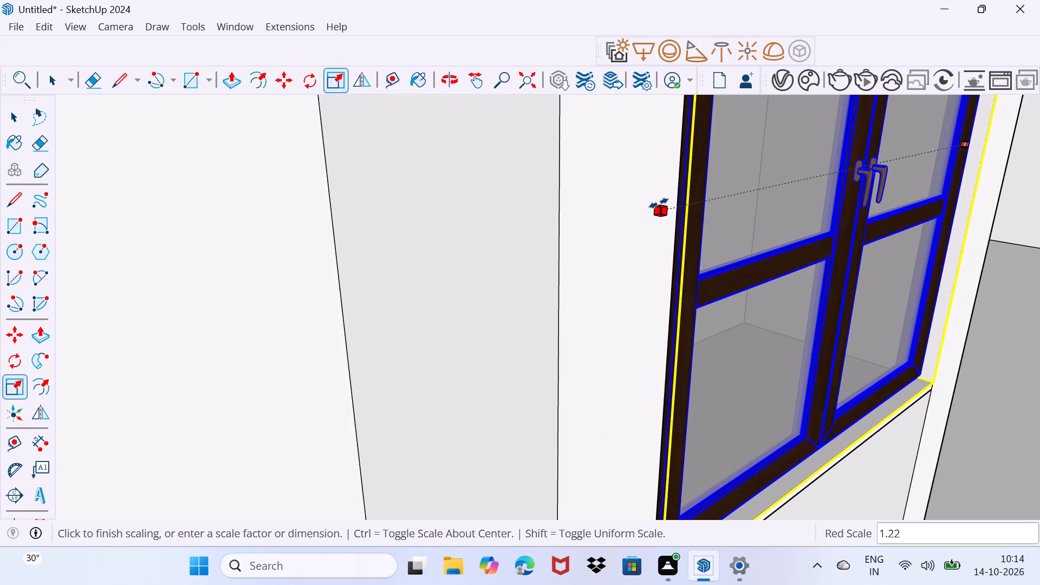
pyautogui.click(648, 201)
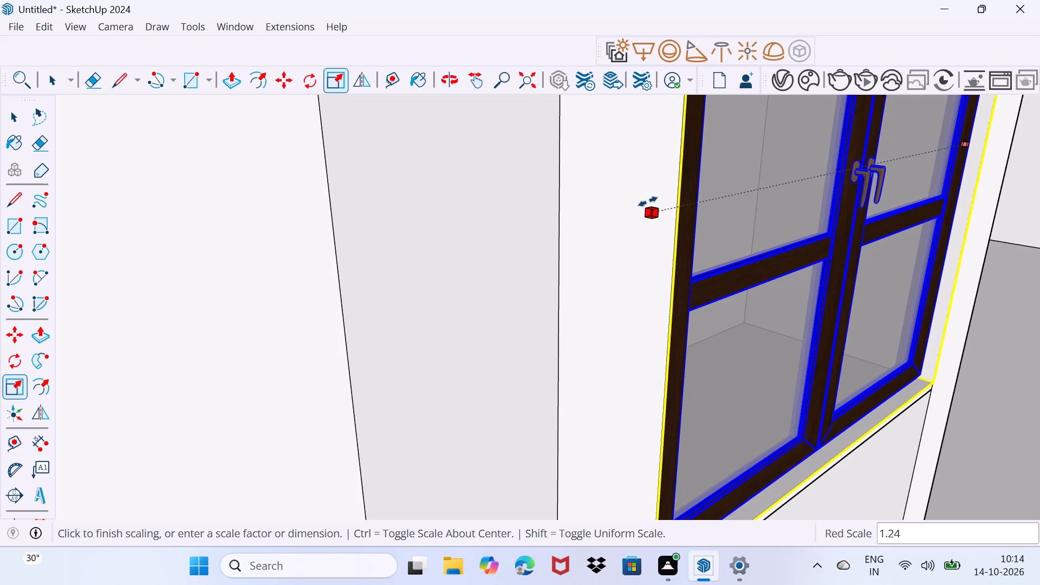
pyautogui.press('space')
pyautogui.moveTo(637, 236); pyautogui.dragTo(642, 222)
# Stretch the window's height along the blue axis up to the underside of the strip's next divider.
pyautogui.moveTo(645, 208); pyautogui.dragTo(481, 241, button='middle')
pyautogui.scroll(-8, 481, 241)
pyautogui.keyDown('shift'); pyautogui.moveTo(619, 202); pyautogui.dragTo(526, 431, button='middle'); pyautogui.keyUp('shift')
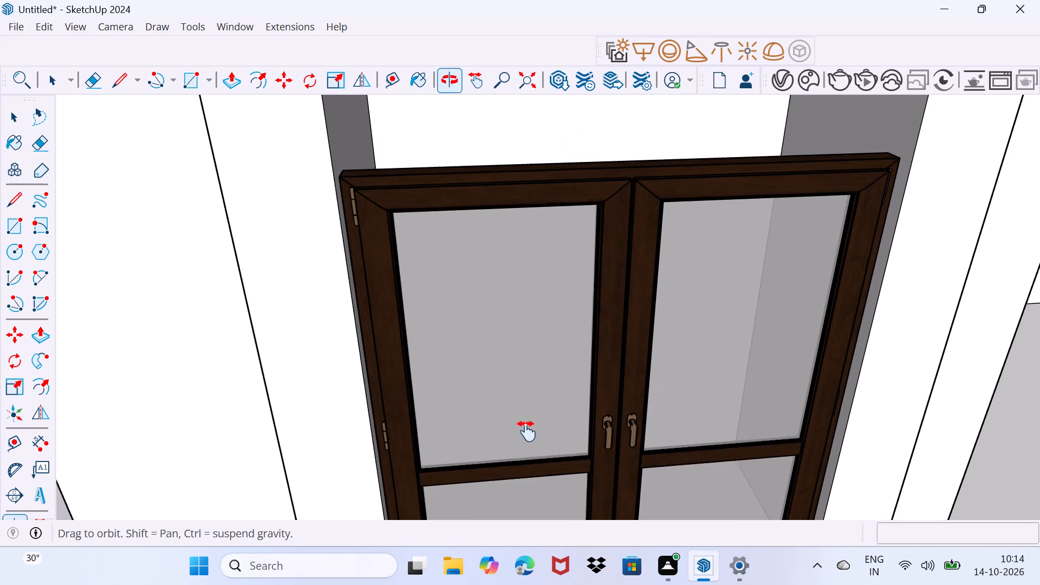
pyautogui.keyDown('shift'); pyautogui.moveTo(526, 431); pyautogui.dragTo(525, 431, button='middle'); pyautogui.keyUp('shift')
pyautogui.scroll(2, 595, 257)
pyautogui.press('s')
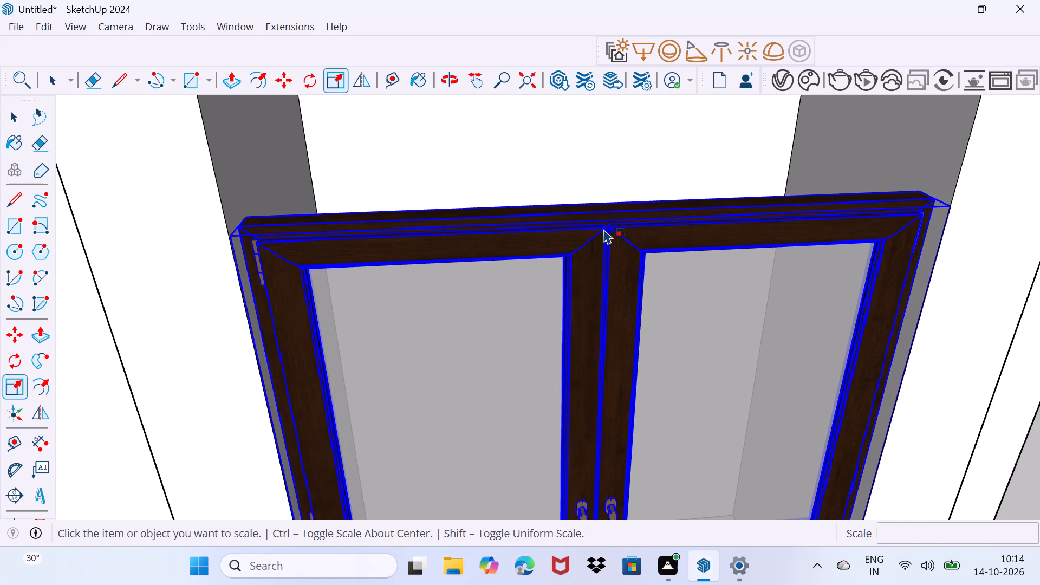
pyautogui.press('s')
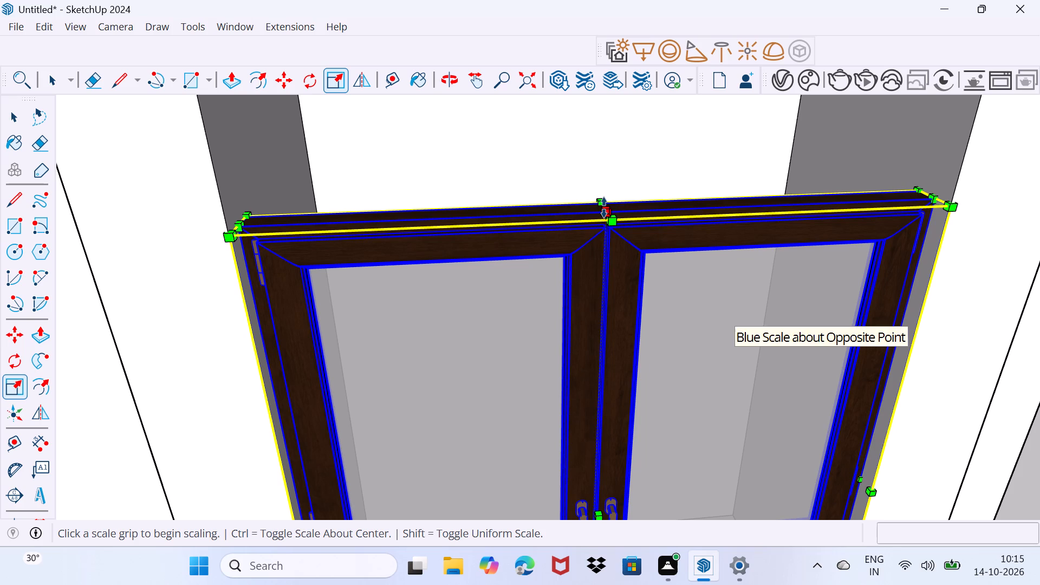
pyautogui.moveTo(604, 207); pyautogui.dragTo(588, 291, button='middle')
pyautogui.press('s')
pyautogui.press('s')
pyautogui.press('s')
pyautogui.scroll(-2, 590, 252)
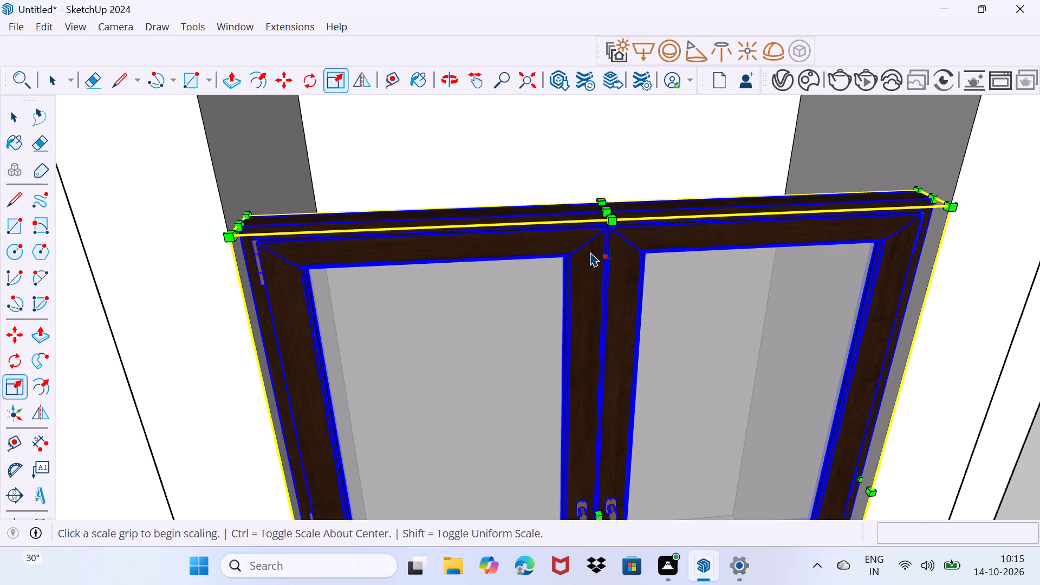
pyautogui.scroll(-5, 590, 252)
pyautogui.moveTo(590, 246); pyautogui.dragTo(552, 442, button='middle')
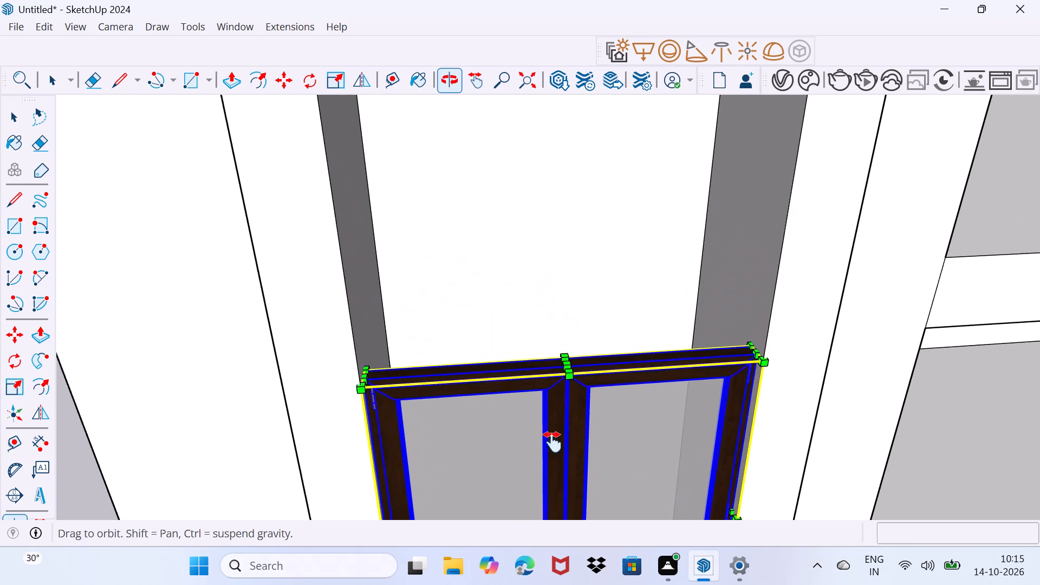
pyautogui.moveTo(552, 442); pyautogui.dragTo(547, 450, button='middle')
pyautogui.scroll(3, 547, 422)
pyautogui.scroll(-11, 547, 422)
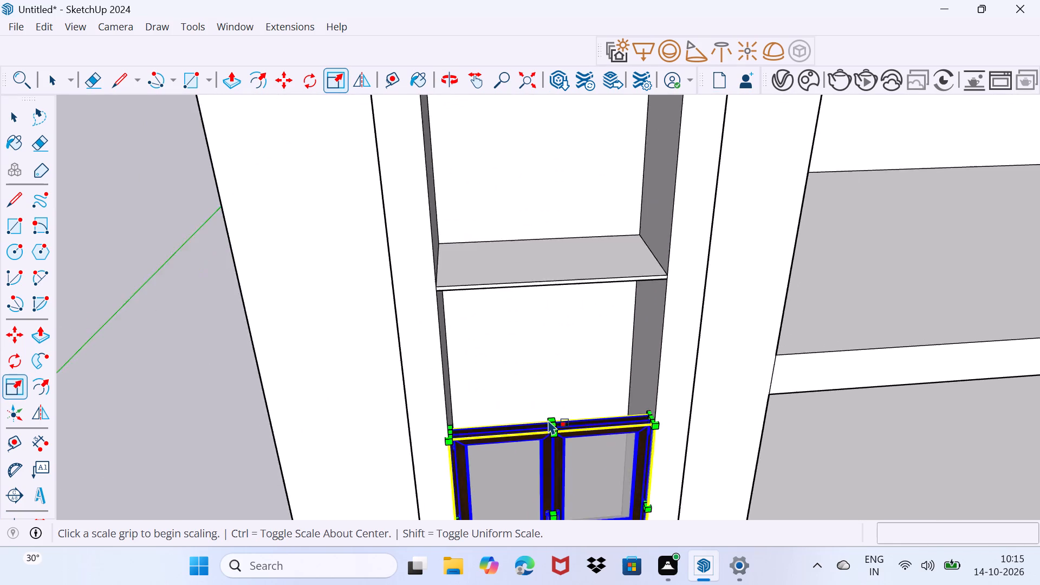
pyautogui.scroll(-7, 548, 420)
pyautogui.scroll(18, 549, 424)
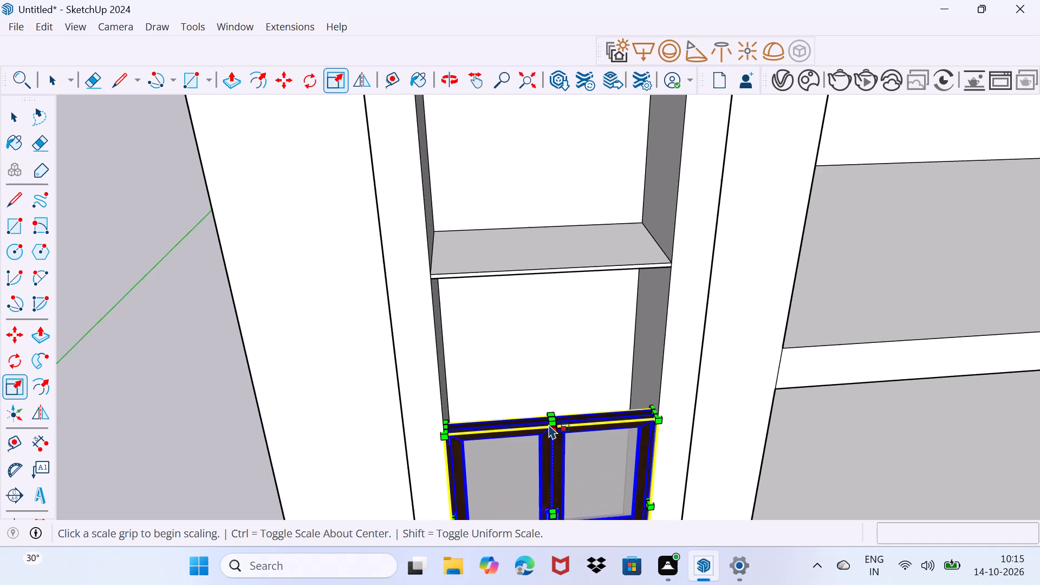
pyautogui.scroll(12, 549, 424)
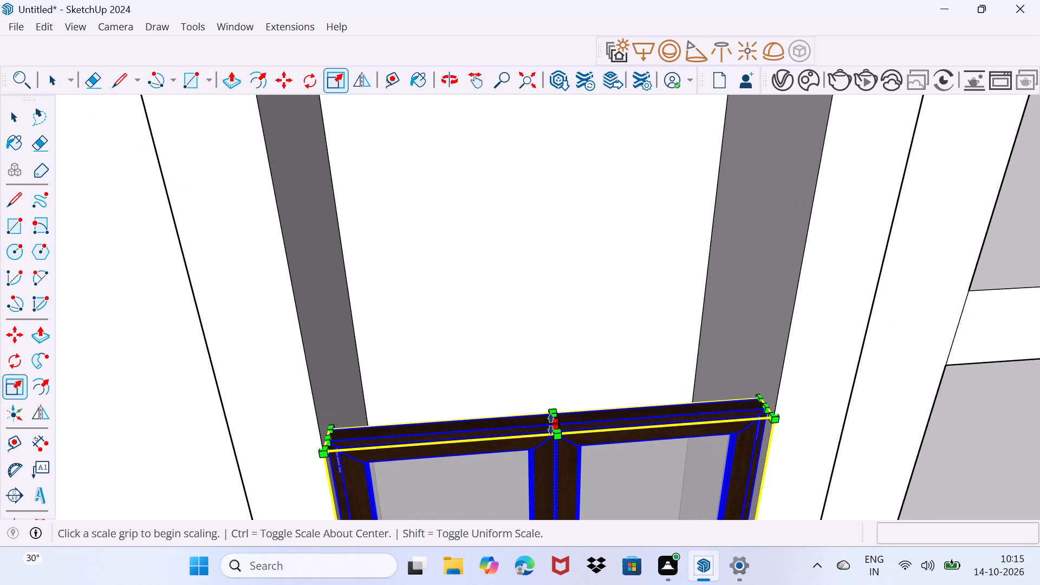
pyautogui.click(551, 424)
pyautogui.scroll(-9, 595, 242)
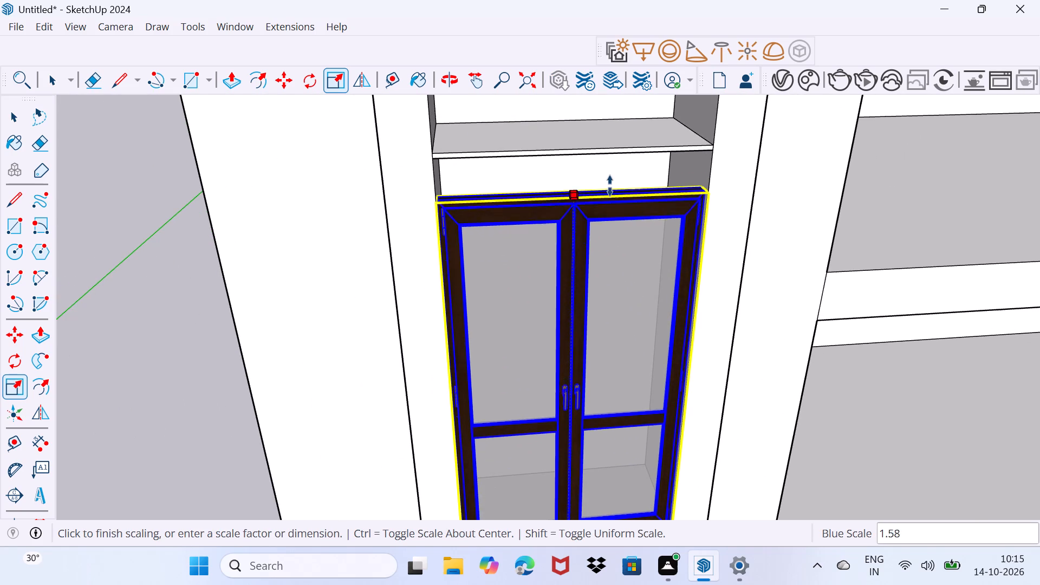
pyautogui.click(632, 153)
pyautogui.press('space')
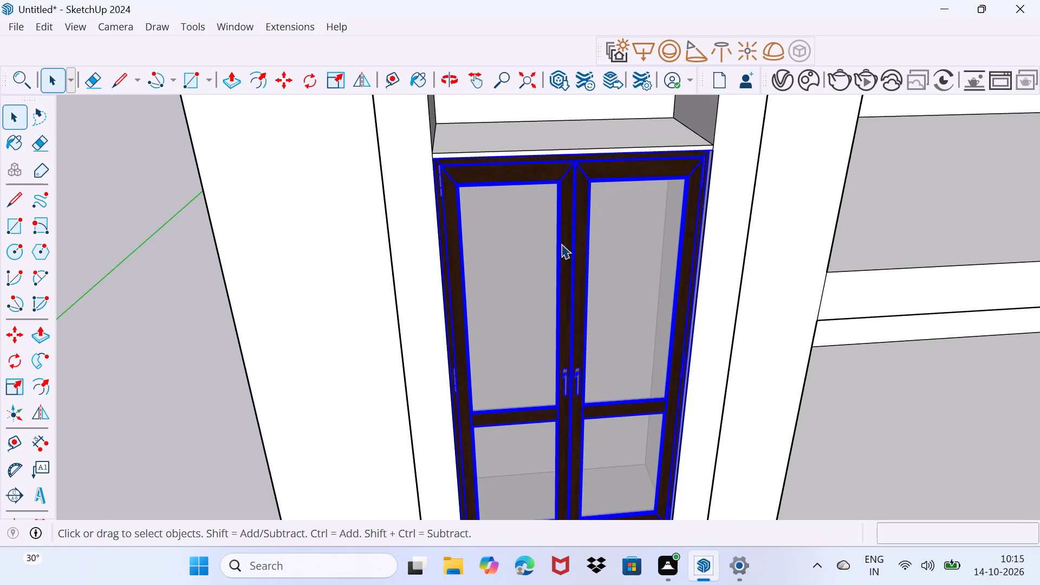
pyautogui.moveTo(356, 302); pyautogui.dragTo(384, 263)
# Select the fitted window and move it about 71' out of the strip to the open space beyond the building's far side.
pyautogui.scroll(-10, 359, 274)
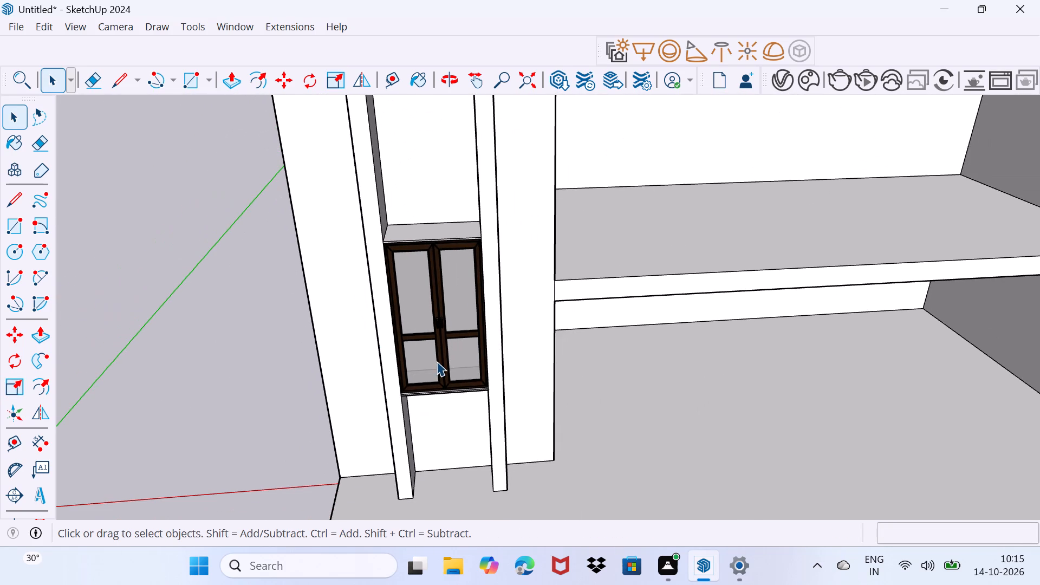
pyautogui.moveTo(435, 371); pyautogui.dragTo(489, 262, button='middle')
pyautogui.scroll(10, 483, 344)
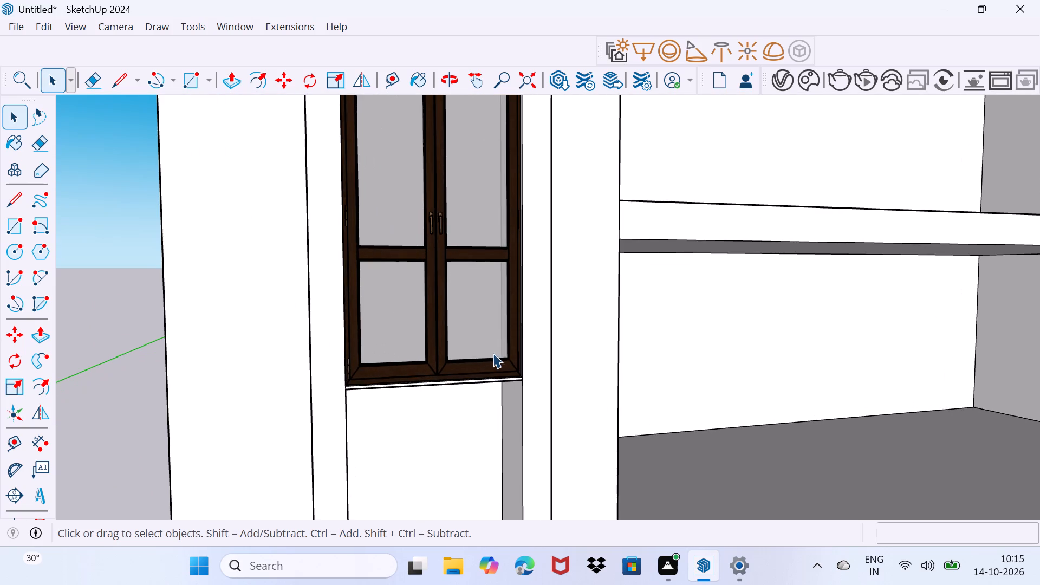
pyautogui.click(497, 356)
pyautogui.scroll(5, 508, 379)
pyautogui.moveTo(513, 374); pyautogui.dragTo(472, 398, button='middle')
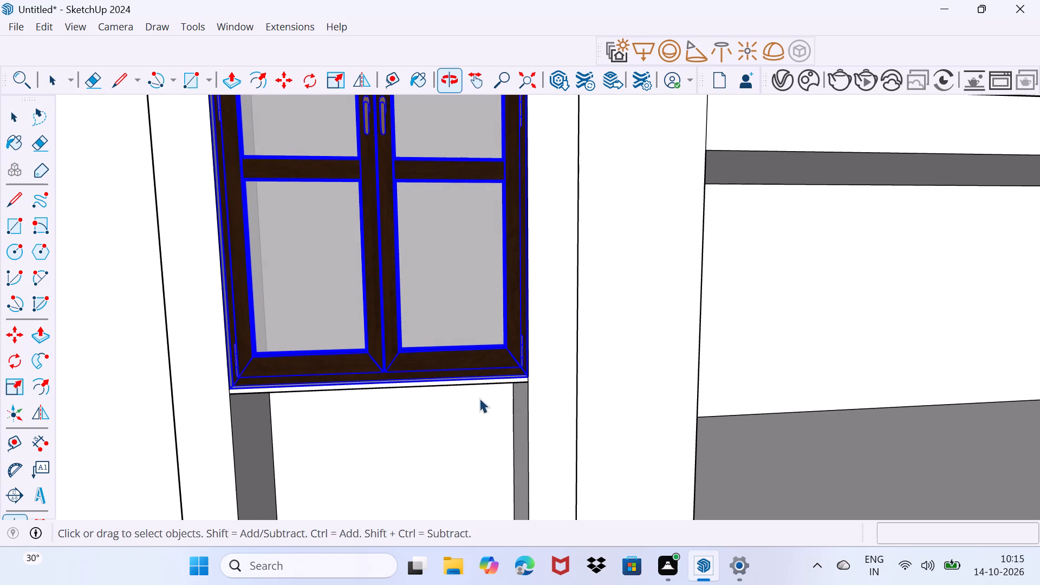
pyautogui.press('m')
pyautogui.click(535, 372)
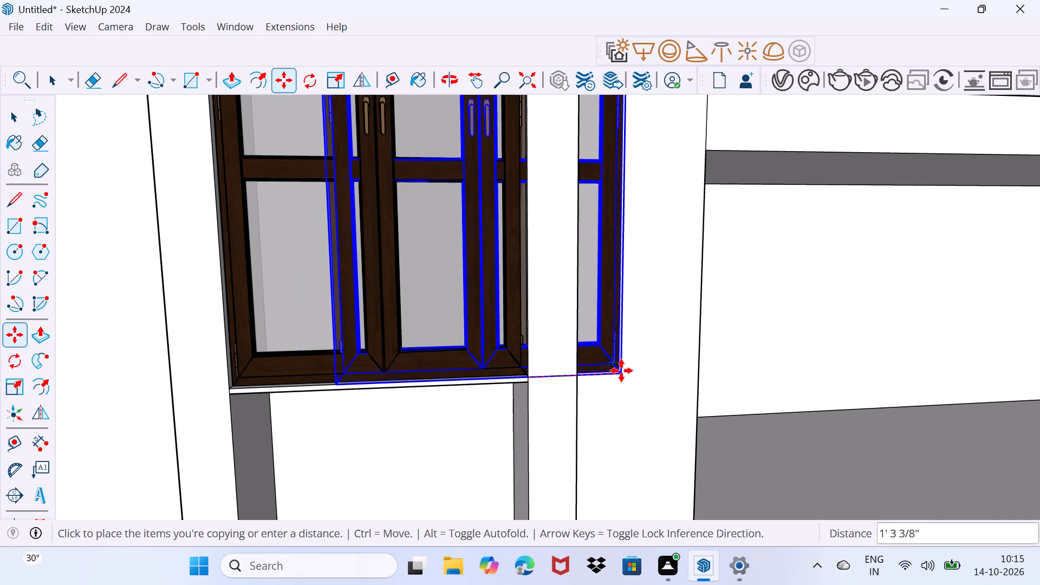
pyautogui.scroll(-15, 767, 363)
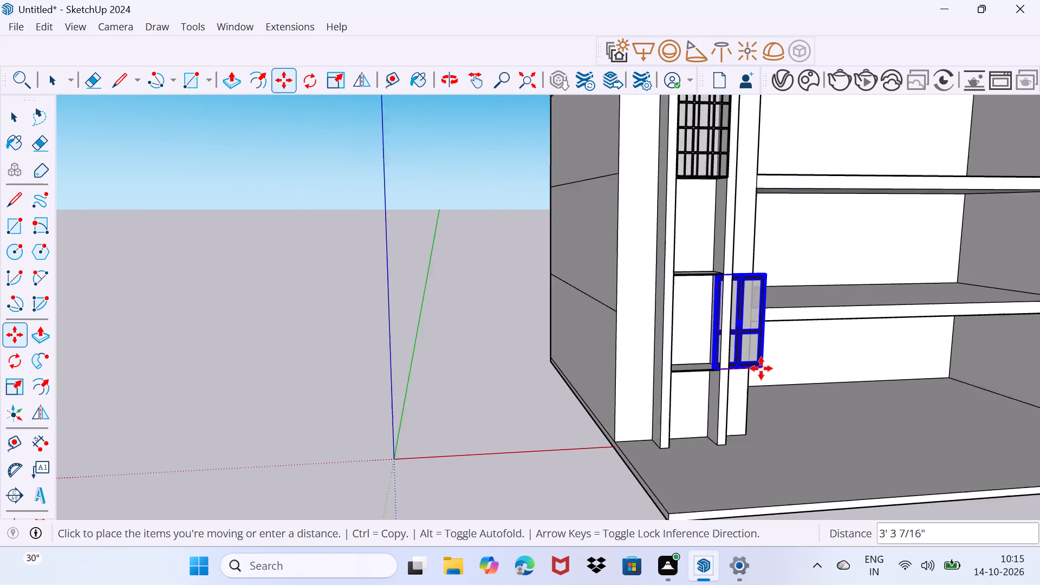
pyautogui.keyDown('shift'); pyautogui.moveTo(883, 370); pyautogui.dragTo(329, 386, button='middle'); pyautogui.keyUp('shift')
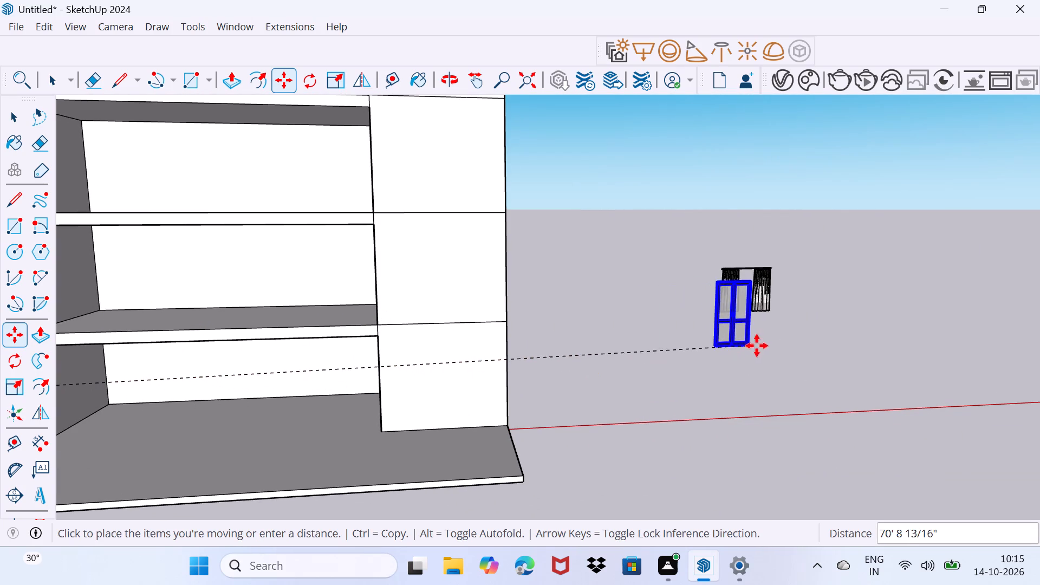
pyautogui.click(773, 352)
# Select the two-panel curtain and scale it down uniformly to about 0.35 about its opposite corner.
pyautogui.scroll(3, 793, 353)
pyautogui.moveTo(788, 347); pyautogui.dragTo(784, 352, button='middle')
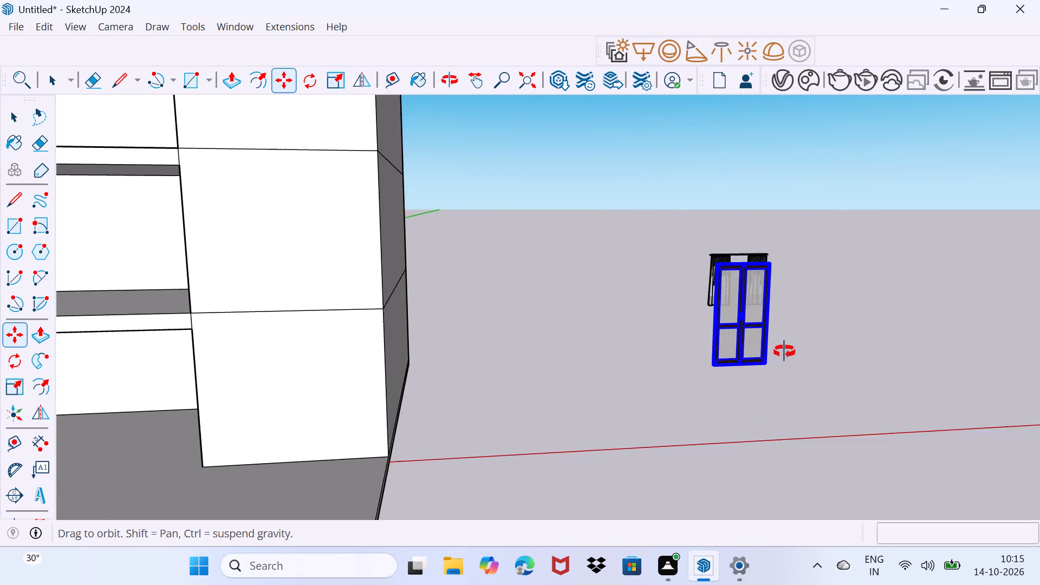
pyautogui.moveTo(784, 352); pyautogui.dragTo(528, 381, button='middle')
pyautogui.scroll(-7, 528, 381)
pyautogui.press('space')
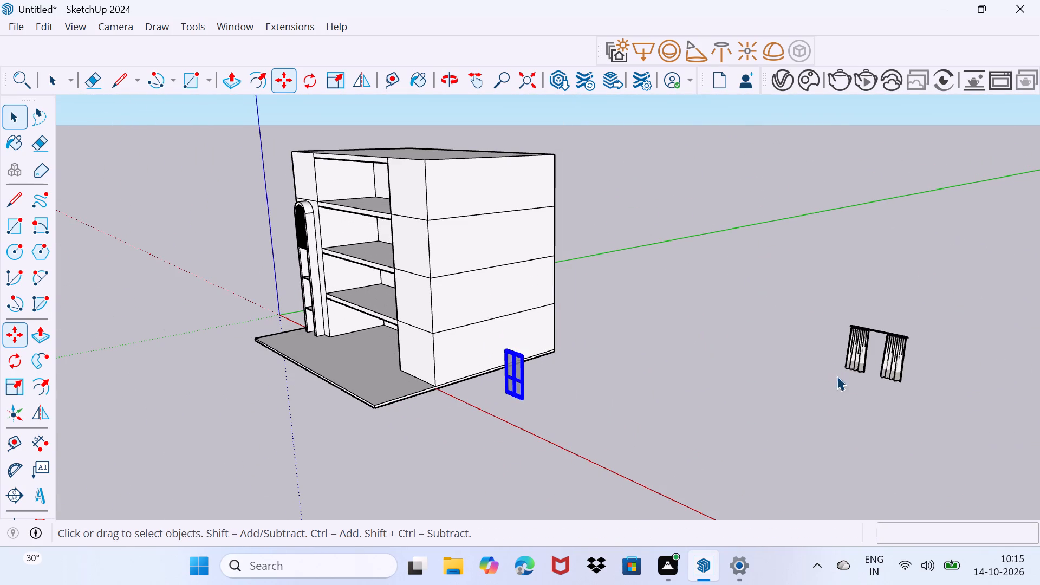
pyautogui.moveTo(839, 302); pyautogui.dragTo(856, 328)
pyautogui.click(873, 367)
pyautogui.click(893, 360)
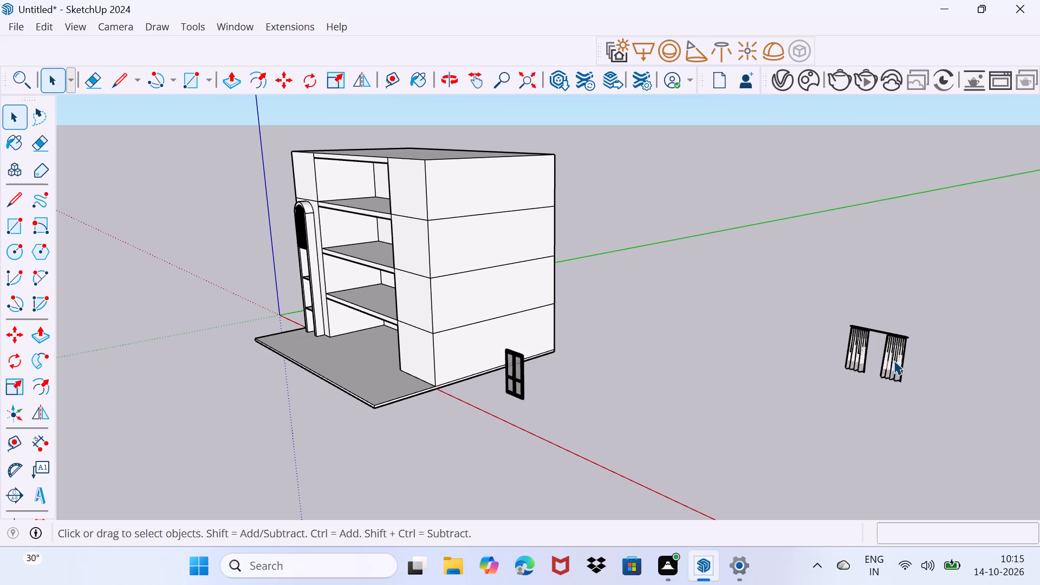
pyautogui.scroll(4, 881, 371)
pyautogui.moveTo(932, 357); pyautogui.dragTo(438, 351, button='middle')
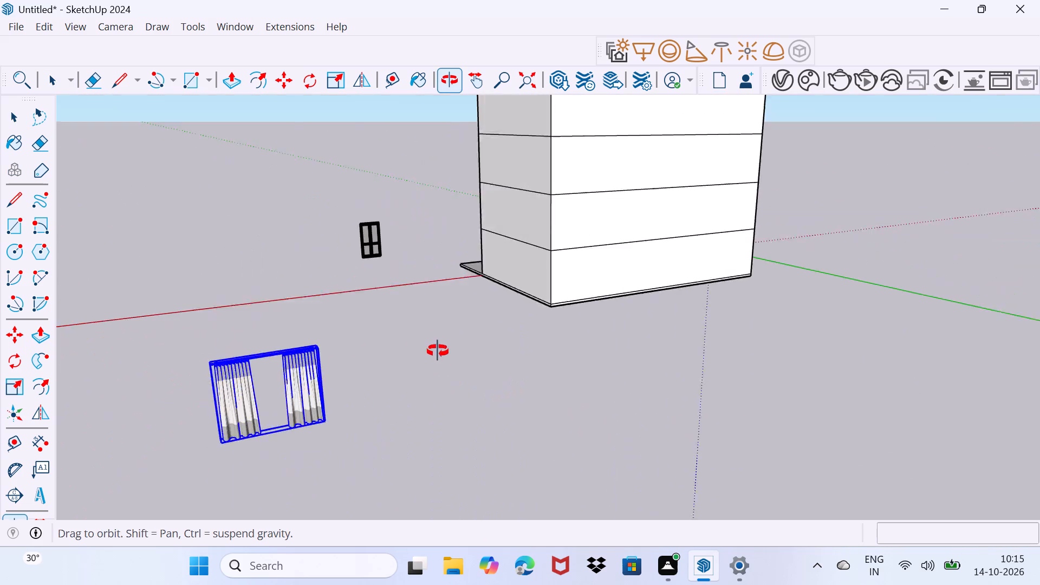
pyautogui.moveTo(438, 351); pyautogui.dragTo(434, 349, button='middle')
pyautogui.scroll(5, 161, 369)
pyautogui.scroll(4, 234, 337)
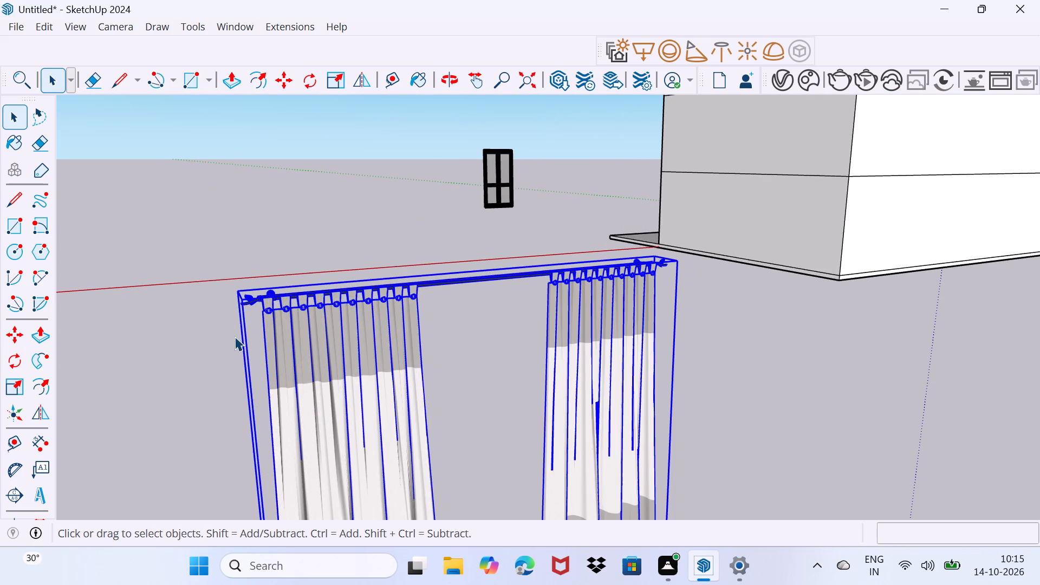
pyautogui.press('s')
pyautogui.moveTo(239, 302); pyautogui.dragTo(577, 450)
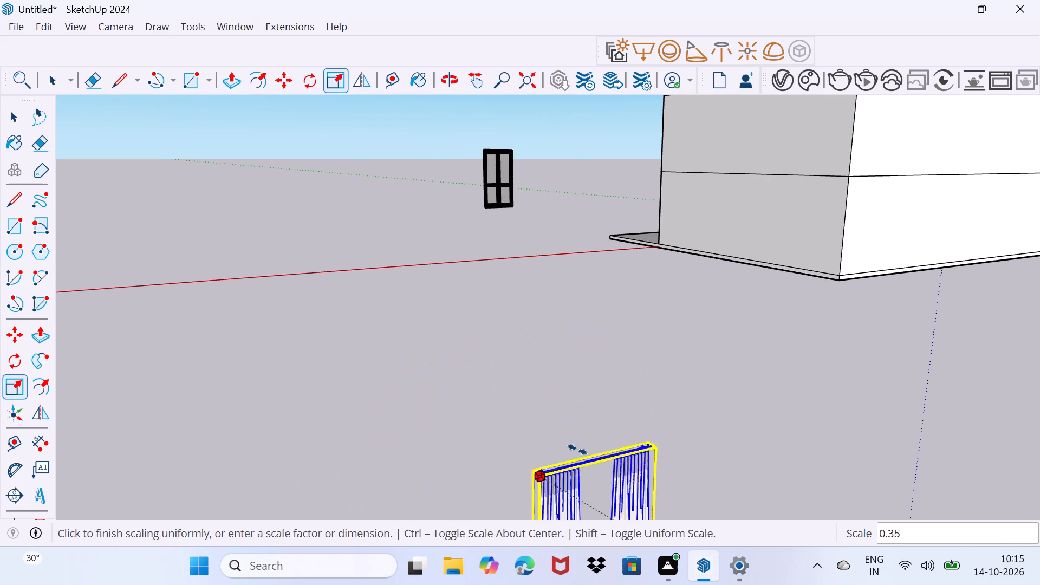
pyautogui.moveTo(577, 450); pyautogui.dragTo(578, 450)
# Examine the scaled-down curtain's size and position relative to the double-leaf window from several angles.
pyautogui.moveTo(620, 456); pyautogui.dragTo(626, 432, button='middle')
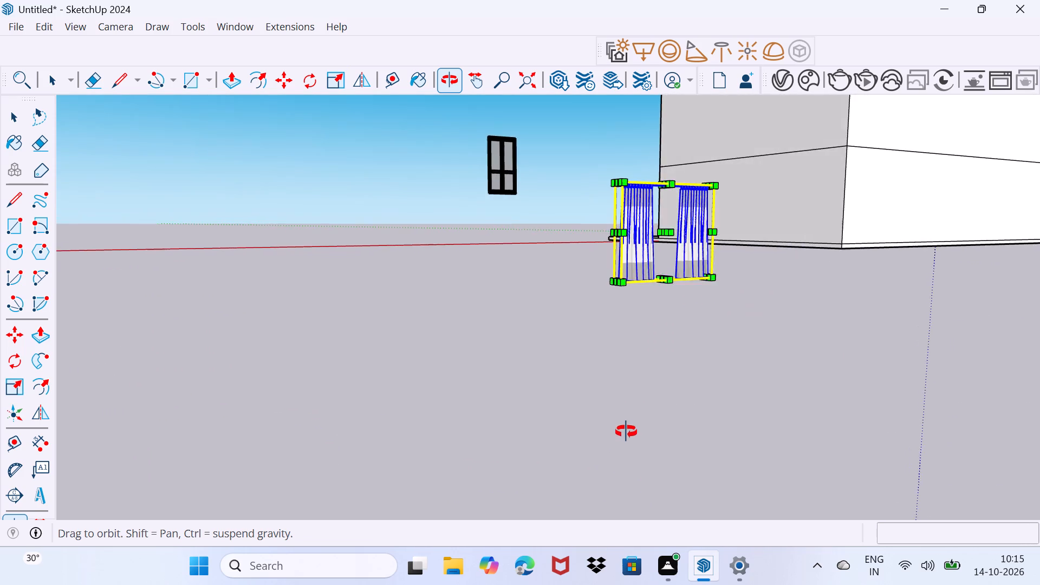
pyautogui.moveTo(626, 432); pyautogui.dragTo(604, 438, button='middle')
pyautogui.scroll(4, 491, 378)
pyautogui.keyDown('shift'); pyautogui.moveTo(619, 339); pyautogui.dragTo(636, 367, button='middle'); pyautogui.keyUp('shift')
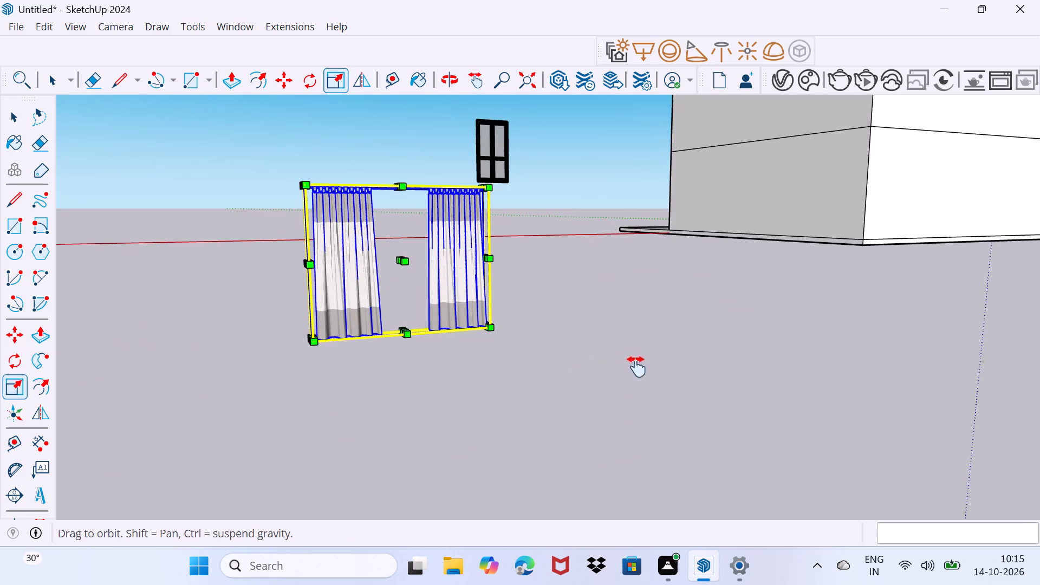
pyautogui.keyDown('shift'); pyautogui.moveTo(636, 367); pyautogui.dragTo(632, 440, button='middle'); pyautogui.keyUp('shift')
pyautogui.moveTo(573, 463); pyautogui.dragTo(615, 344, button='middle')
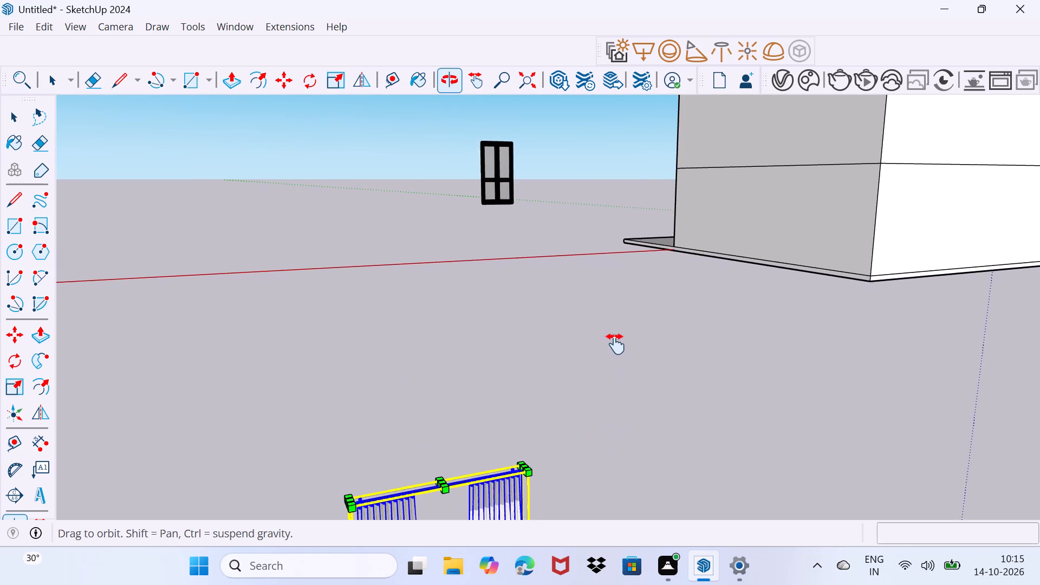
pyautogui.moveTo(615, 344); pyautogui.dragTo(594, 231, button='middle')
pyautogui.keyDown('shift'); pyautogui.moveTo(542, 452); pyautogui.dragTo(502, 292, button='middle'); pyautogui.keyUp('shift')
pyautogui.scroll(1, 492, 417)
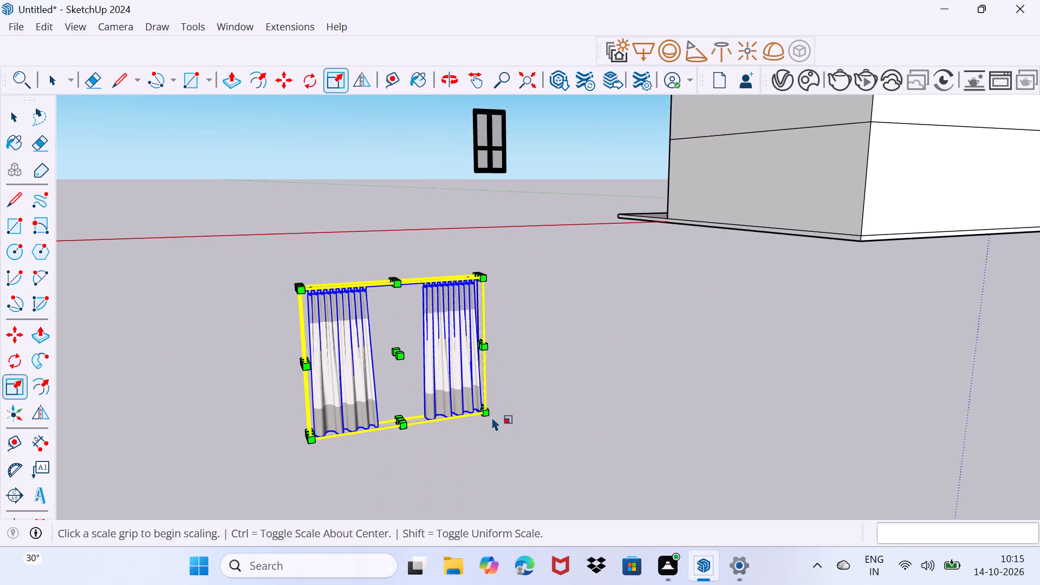
# Move the scaled-down two-panel curtain about 10' from its lower corner, up toward the double-leaf window.
pyautogui.scroll(2, 492, 417)
pyautogui.press('m')
pyautogui.click(482, 412)
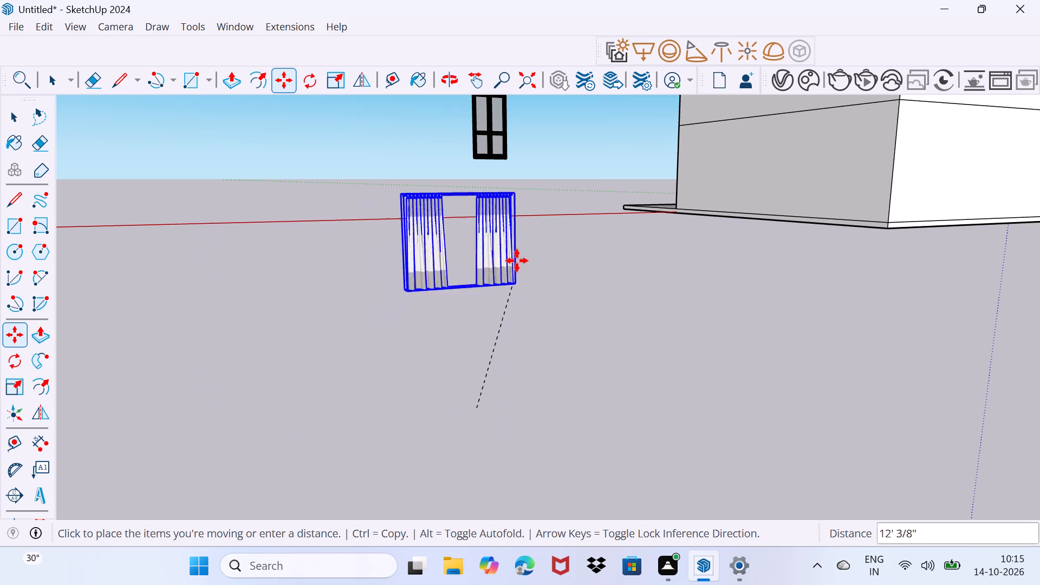
pyautogui.scroll(-4, 511, 127)
pyautogui.keyDown('shift'); pyautogui.moveTo(522, 149); pyautogui.dragTo(495, 361, button='middle'); pyautogui.keyUp('shift')
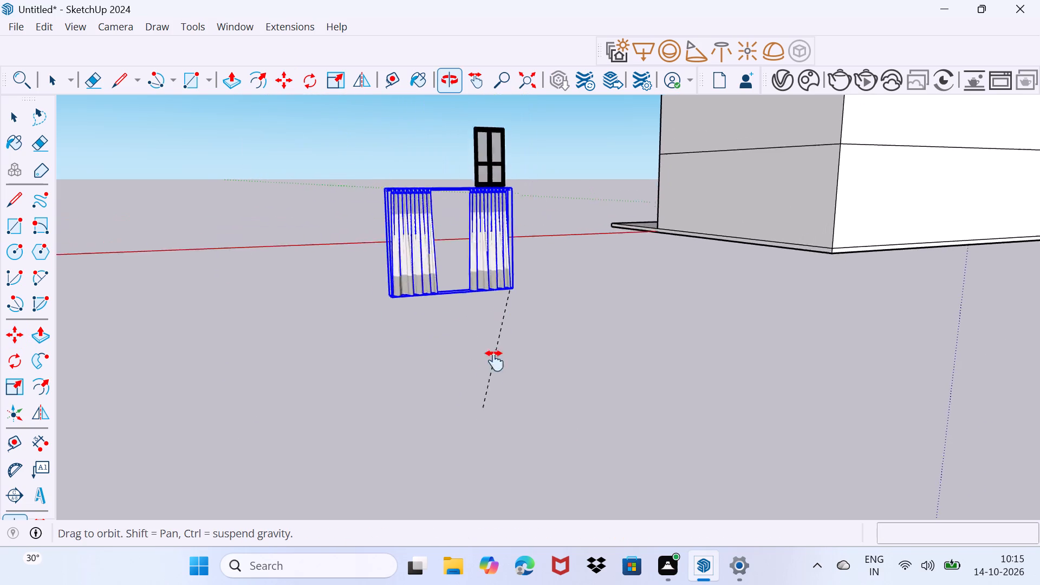
pyautogui.keyDown('shift'); pyautogui.moveTo(495, 361); pyautogui.dragTo(484, 474, button='middle'); pyautogui.keyUp('shift')
pyautogui.scroll(4, 499, 235)
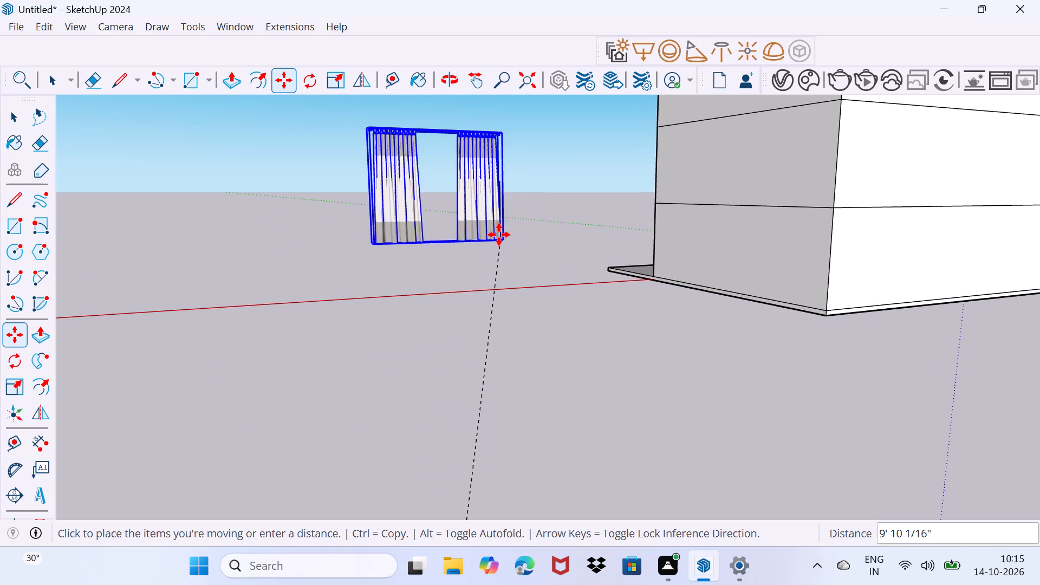
pyautogui.scroll(2, 499, 235)
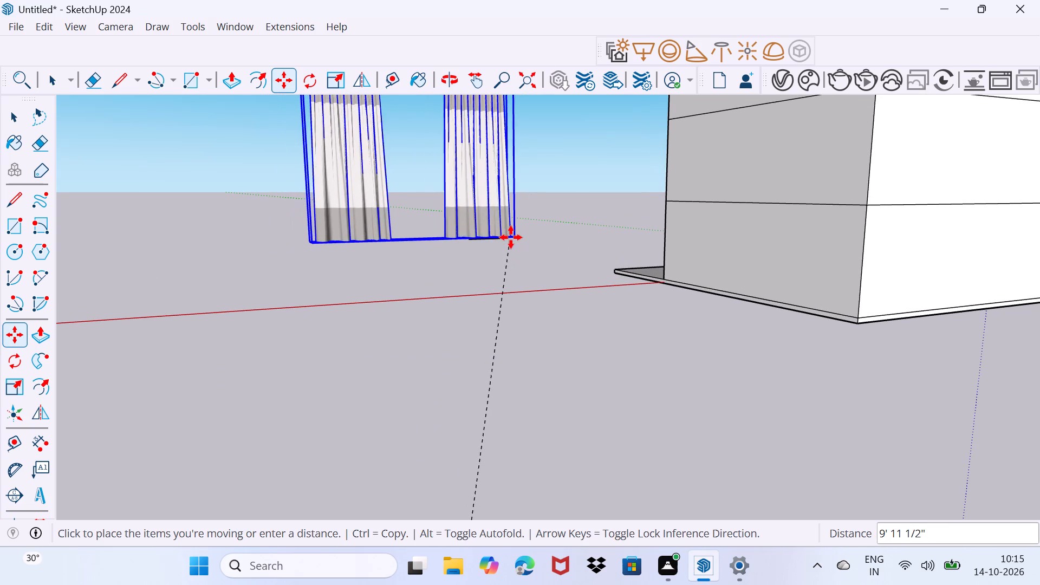
pyautogui.click(511, 237)
# Move the curtain about 65' across the open space onto the upper part of the double-leaf window.
pyautogui.moveTo(430, 246); pyautogui.dragTo(486, 278, button='middle')
pyautogui.scroll(-3, 485, 278)
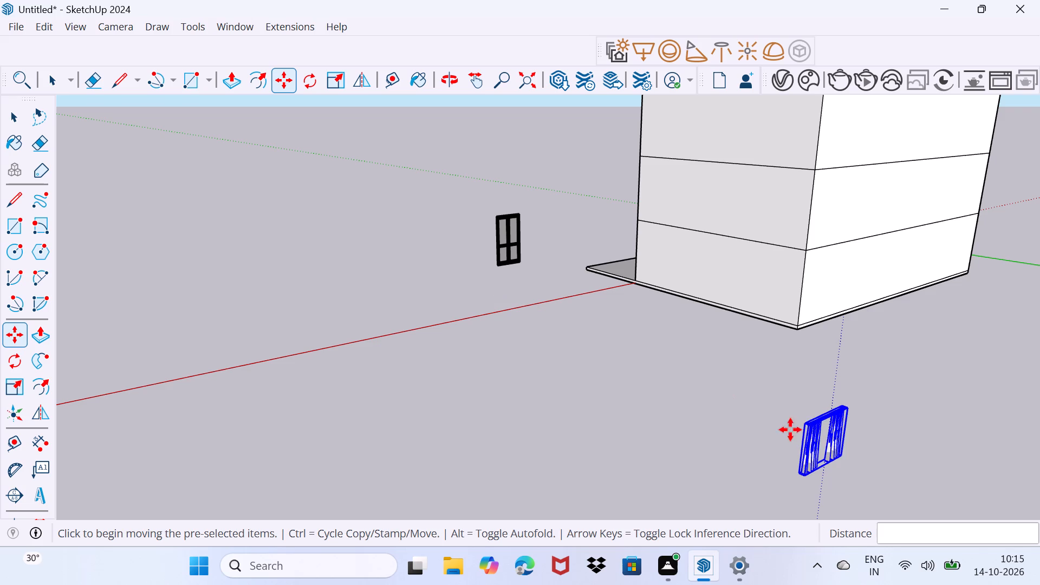
pyautogui.click(799, 426)
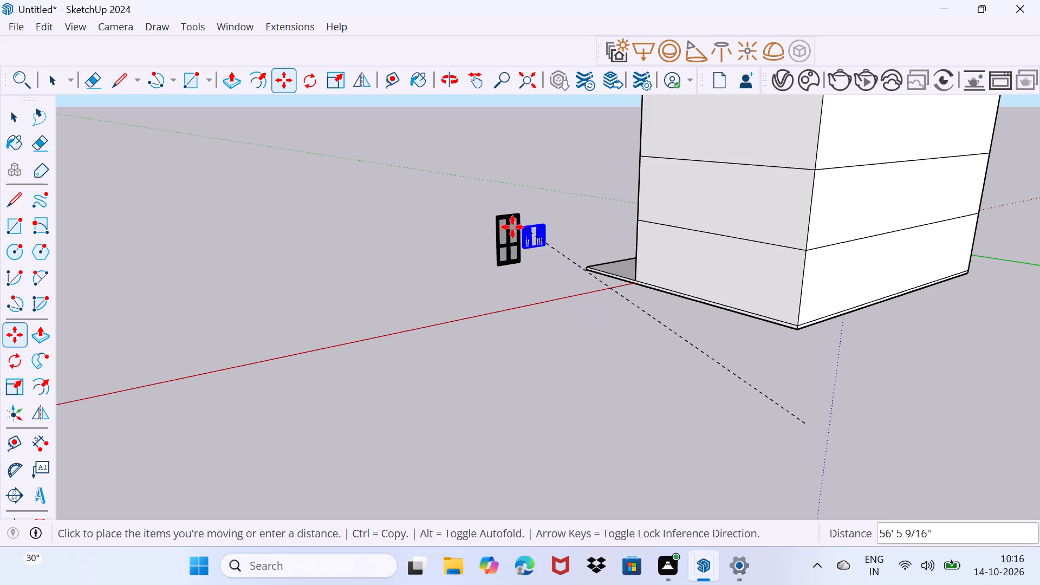
pyautogui.click(498, 220)
# Examine how the curtain's size and position compare with the double-leaf window's frame.
pyautogui.scroll(3, 509, 256)
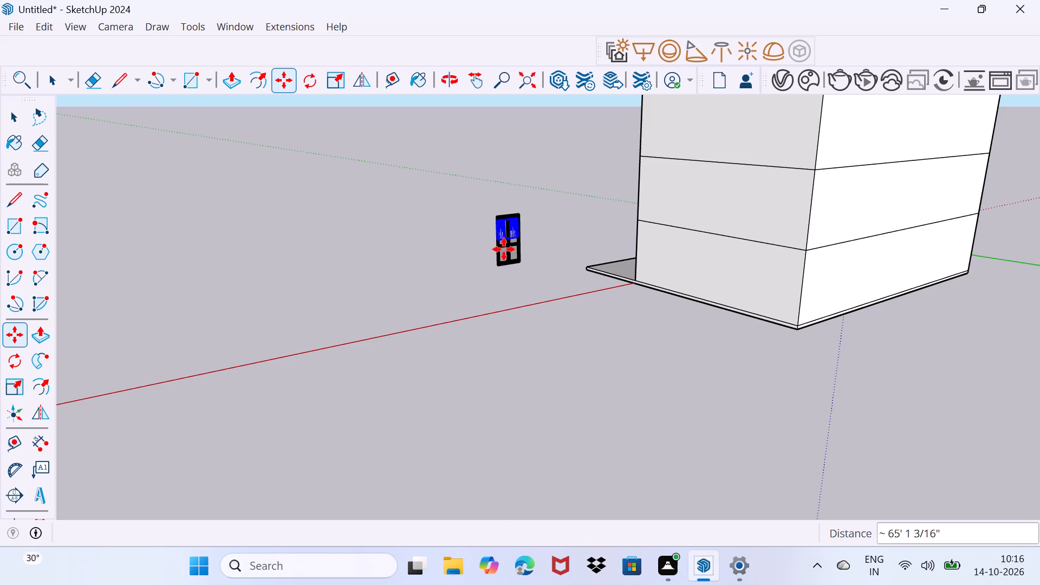
pyautogui.scroll(20, 504, 249)
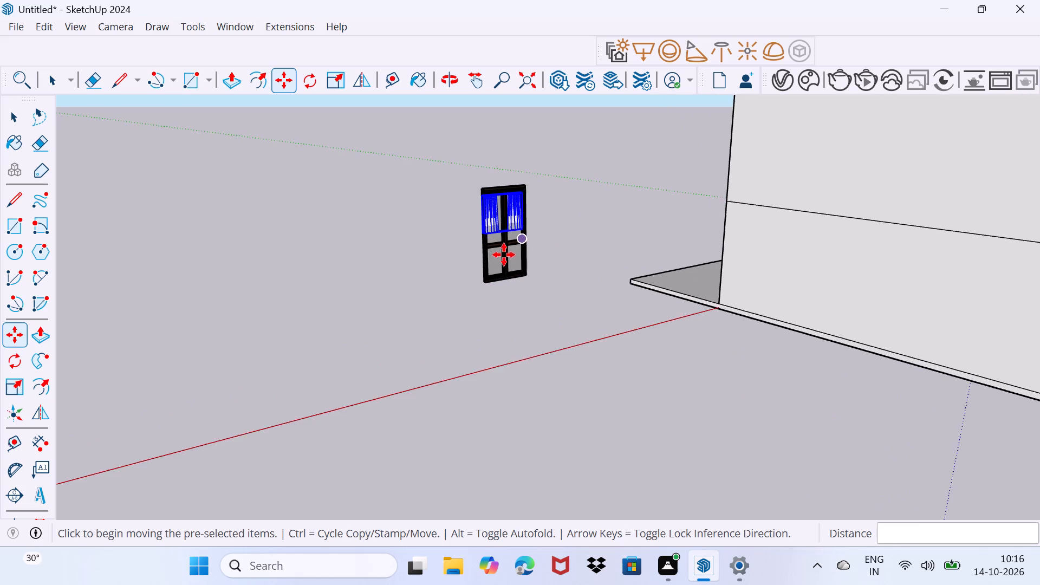
pyautogui.scroll(7, 504, 255)
pyautogui.scroll(-3, 497, 236)
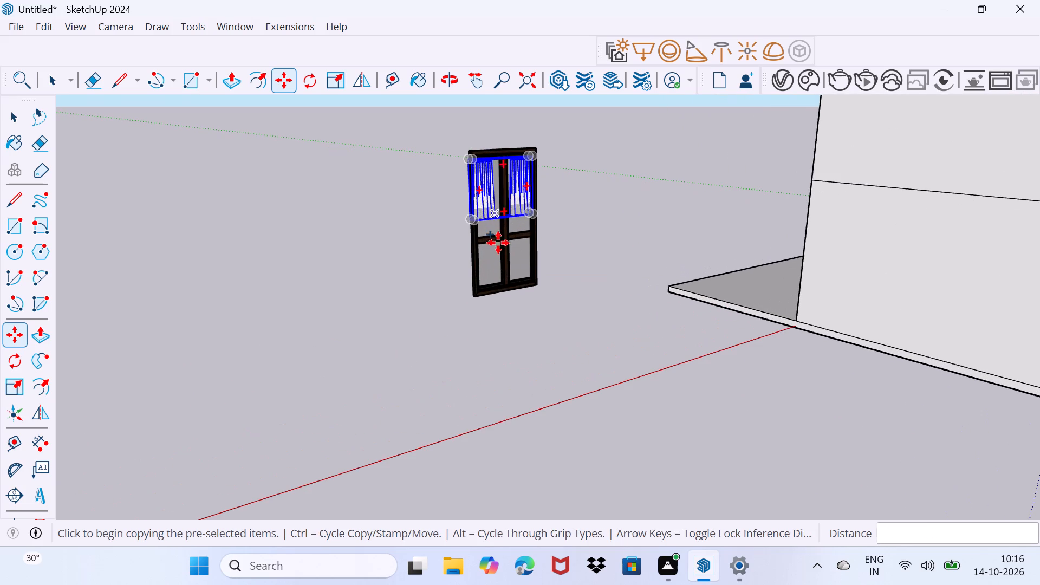
pyautogui.scroll(-6, 498, 243)
pyautogui.scroll(-20, 503, 265)
pyautogui.scroll(-3, 503, 265)
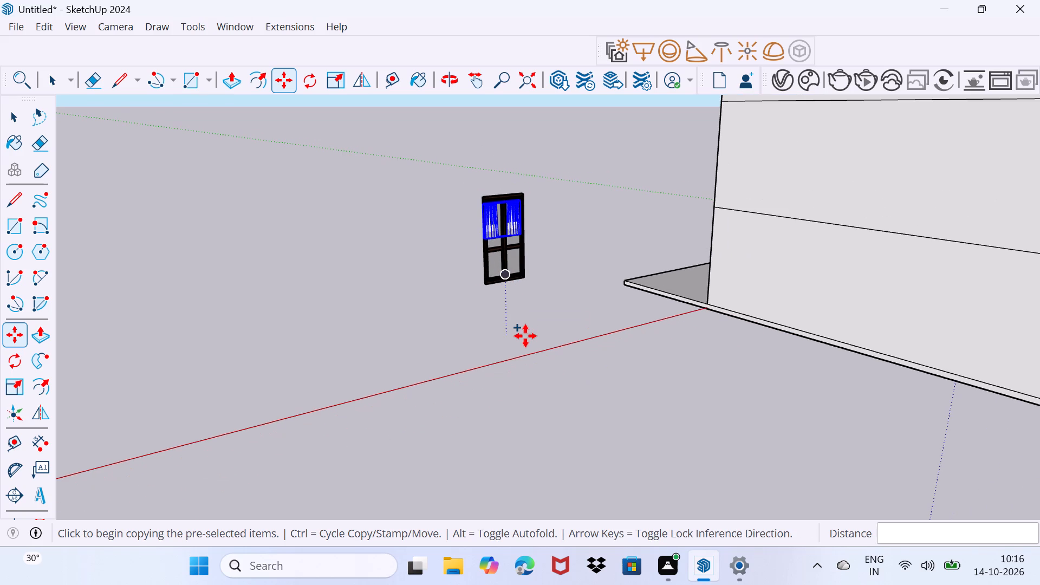
pyautogui.scroll(4, 495, 266)
pyautogui.scroll(10, 515, 220)
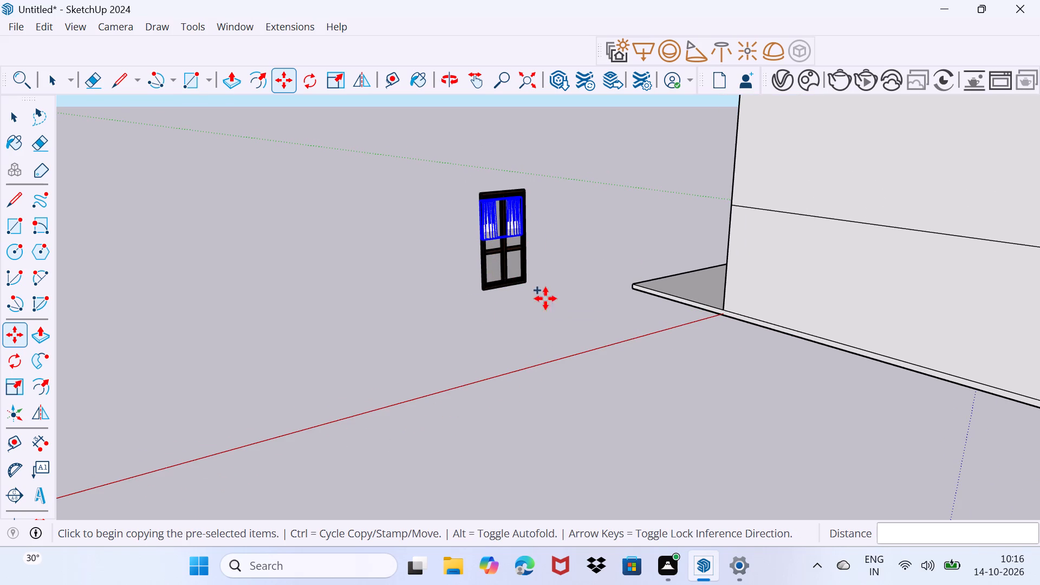
pyautogui.scroll(4, 506, 245)
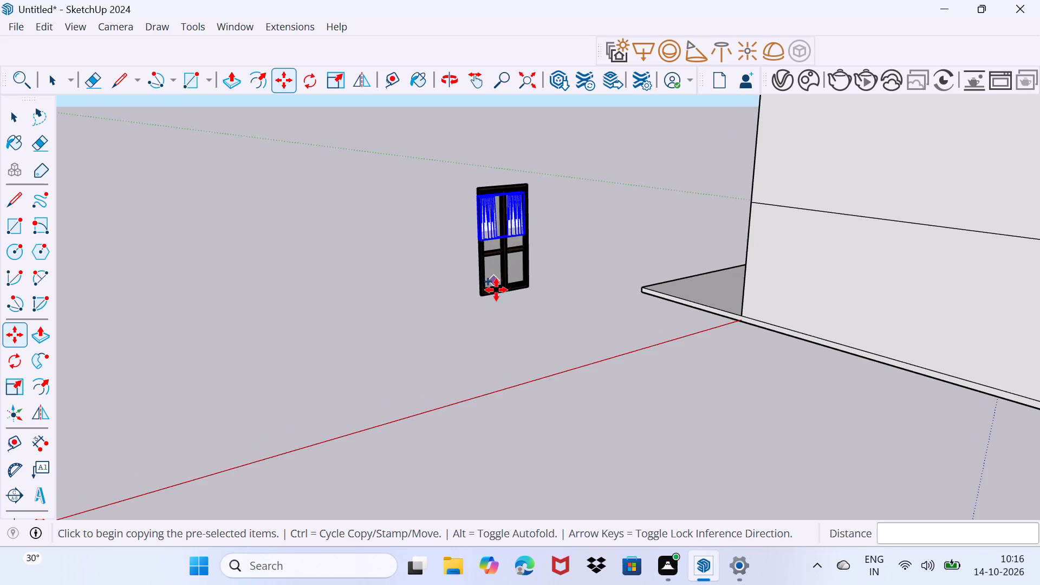
pyautogui.scroll(9, 496, 290)
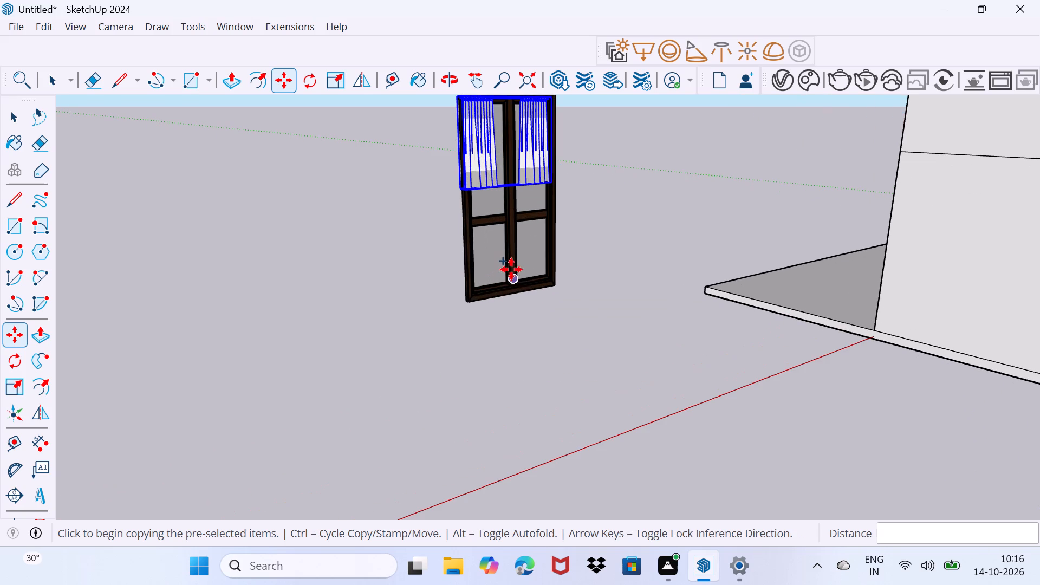
pyautogui.keyDown('shift'); pyautogui.moveTo(511, 269); pyautogui.dragTo(501, 371, button='middle'); pyautogui.keyUp('shift')
pyautogui.scroll(9, 464, 275)
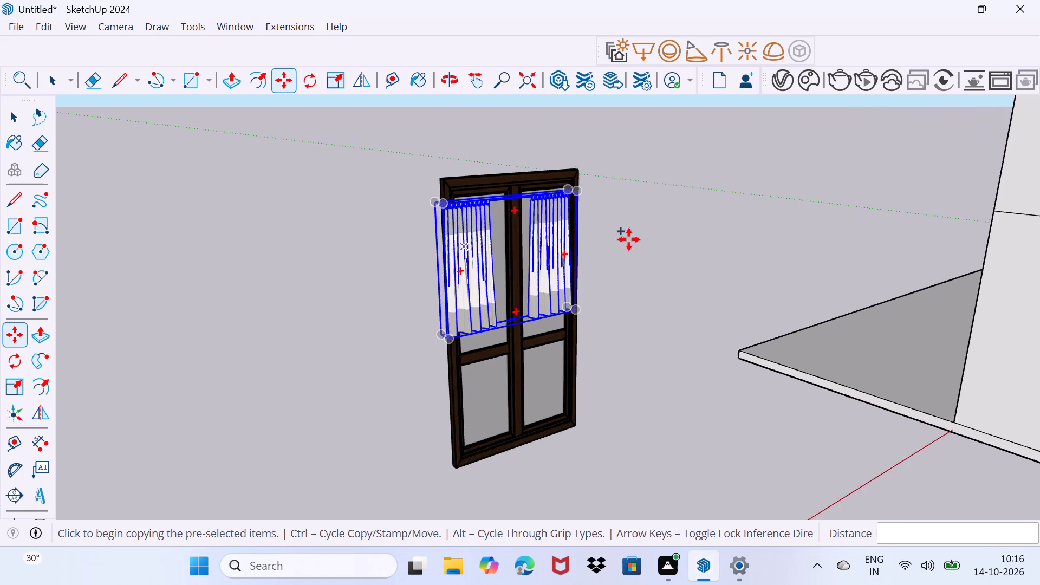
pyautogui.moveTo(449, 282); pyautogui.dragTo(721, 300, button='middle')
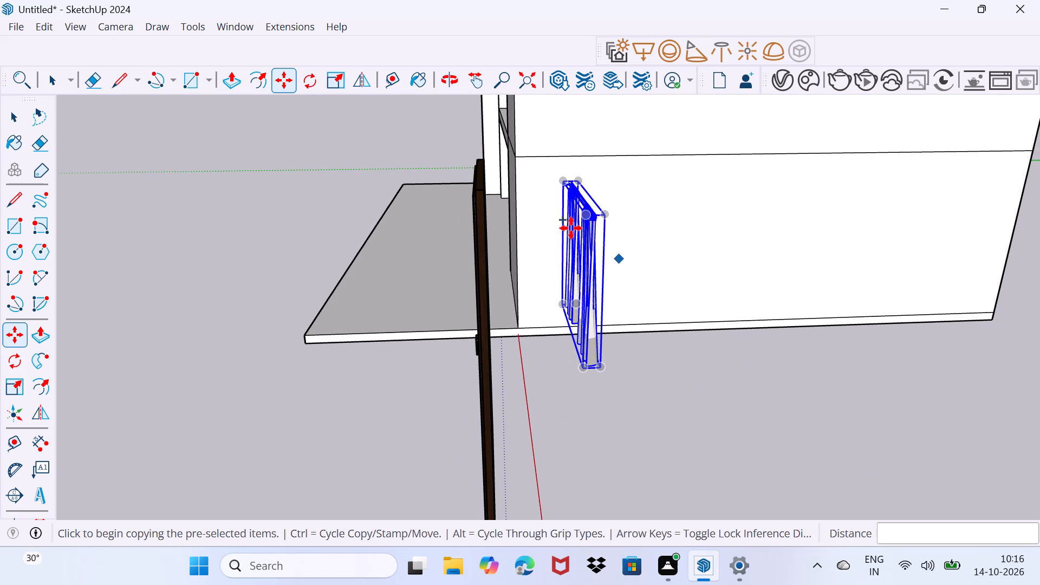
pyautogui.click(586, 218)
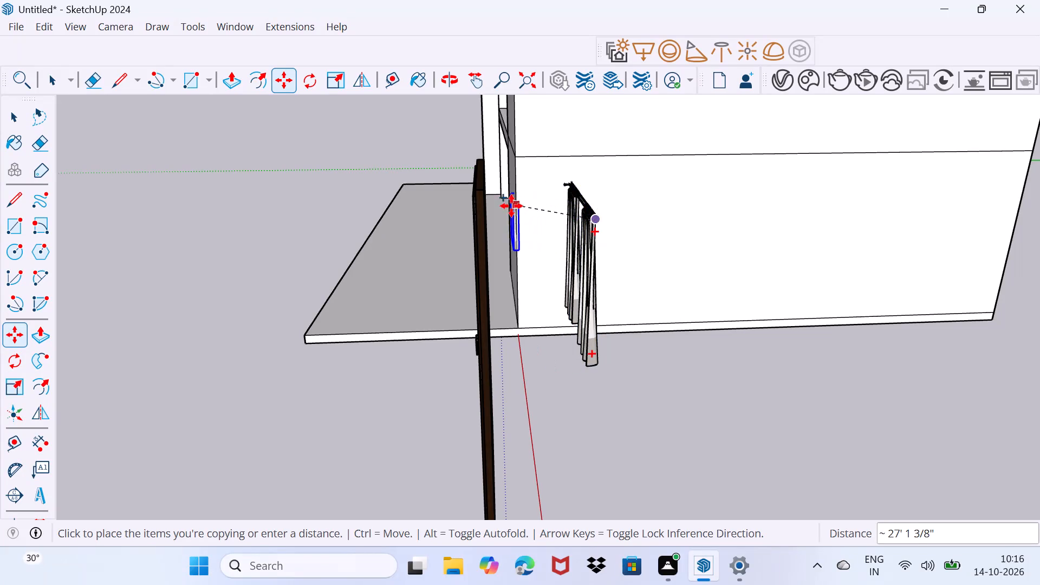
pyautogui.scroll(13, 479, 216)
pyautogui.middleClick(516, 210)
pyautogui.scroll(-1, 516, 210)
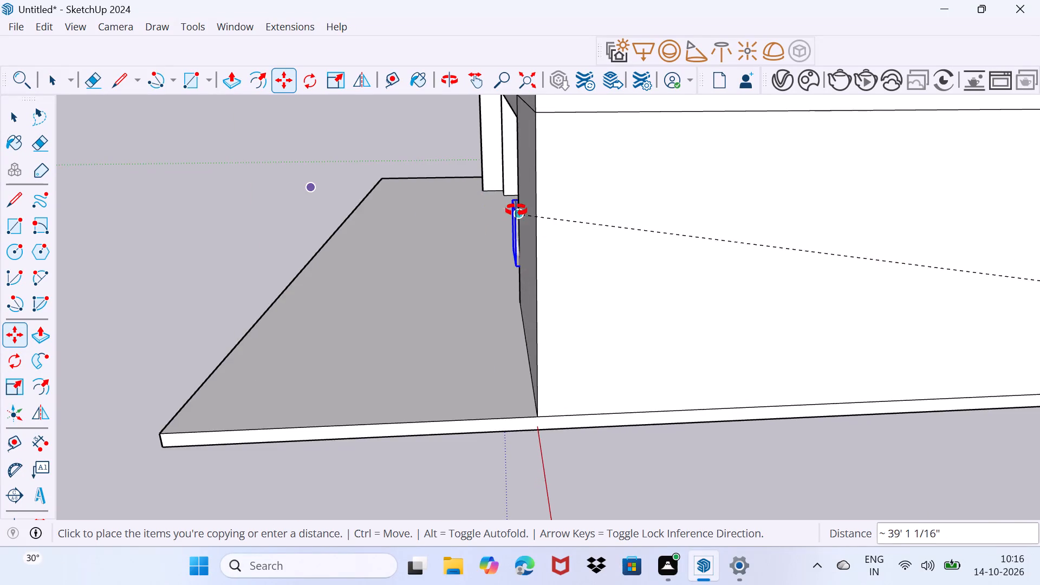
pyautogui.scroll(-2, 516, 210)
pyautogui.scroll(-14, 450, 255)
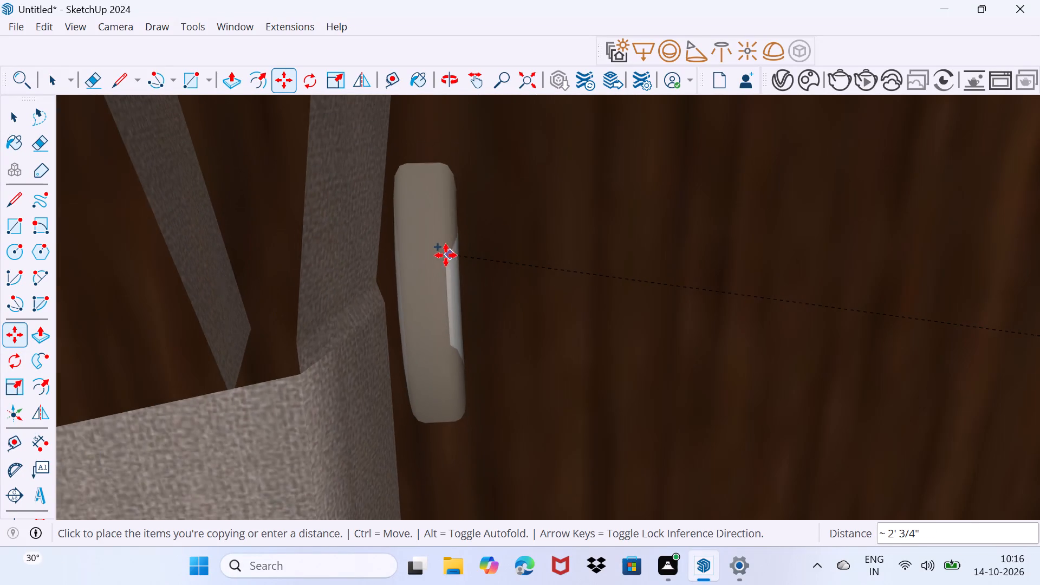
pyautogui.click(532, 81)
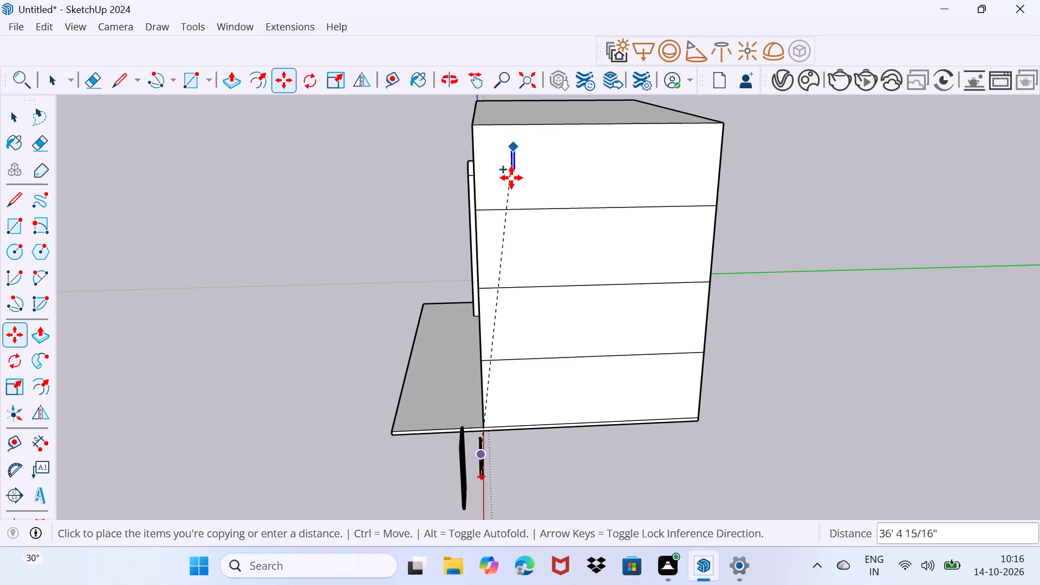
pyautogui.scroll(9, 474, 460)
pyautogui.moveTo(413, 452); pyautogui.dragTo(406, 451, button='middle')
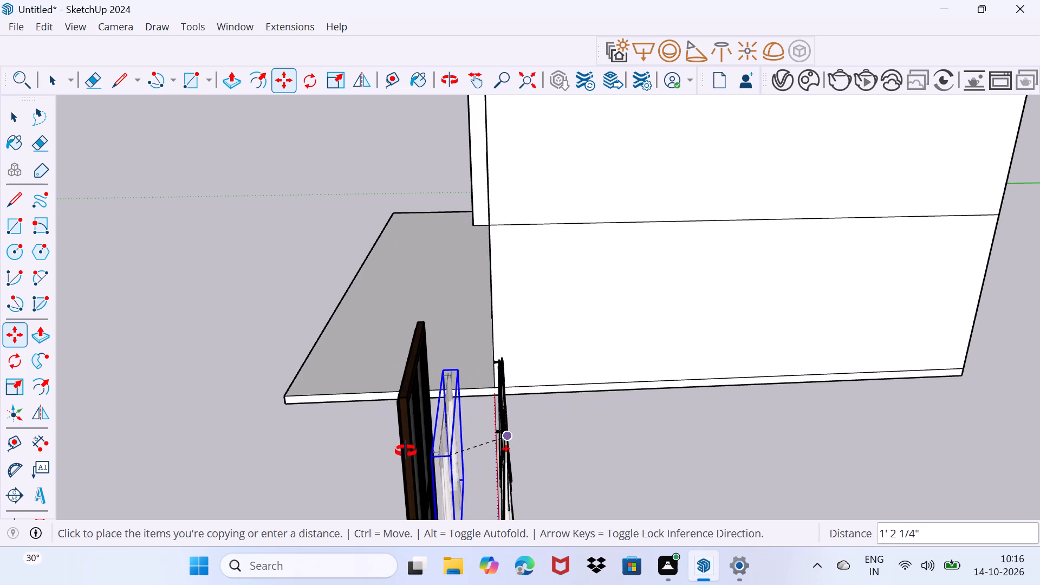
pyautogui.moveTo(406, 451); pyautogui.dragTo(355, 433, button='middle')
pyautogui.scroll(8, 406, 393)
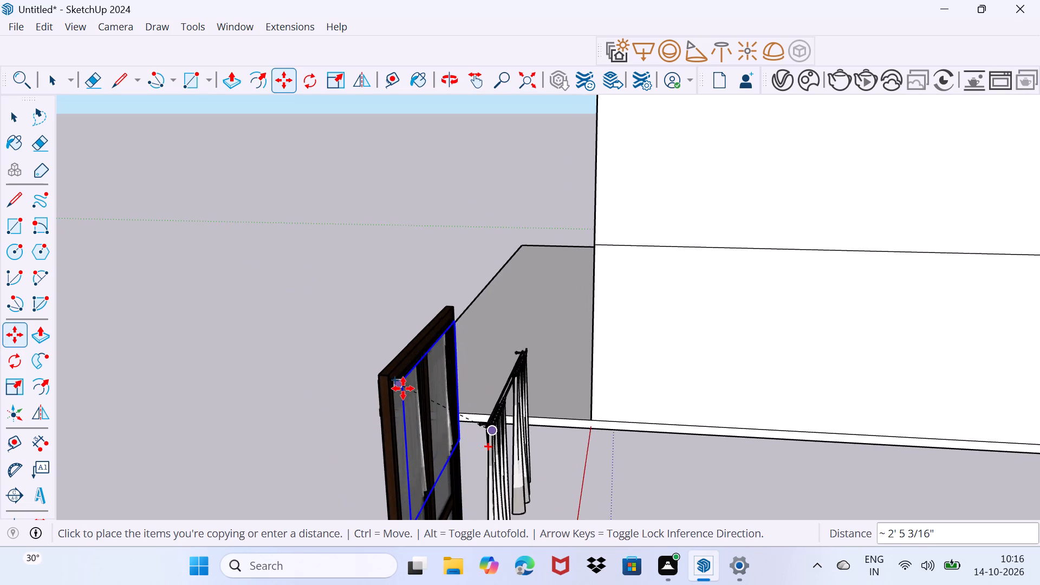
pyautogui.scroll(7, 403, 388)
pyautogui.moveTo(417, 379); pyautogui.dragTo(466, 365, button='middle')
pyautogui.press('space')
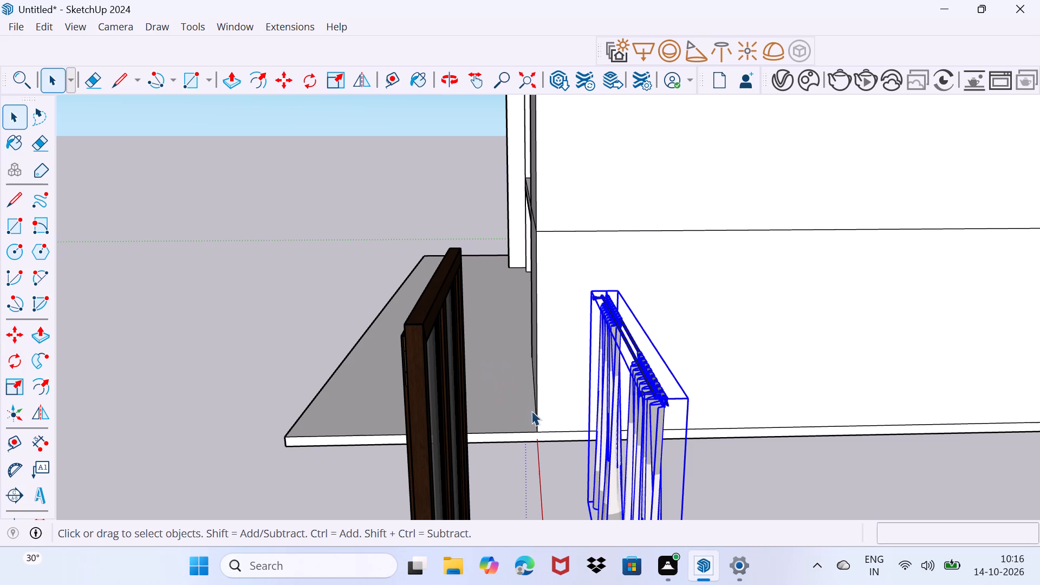
# Move the curtain by its top corner about 1' 10 1/2" onto the top corner of the window frame.
pyautogui.press('m')
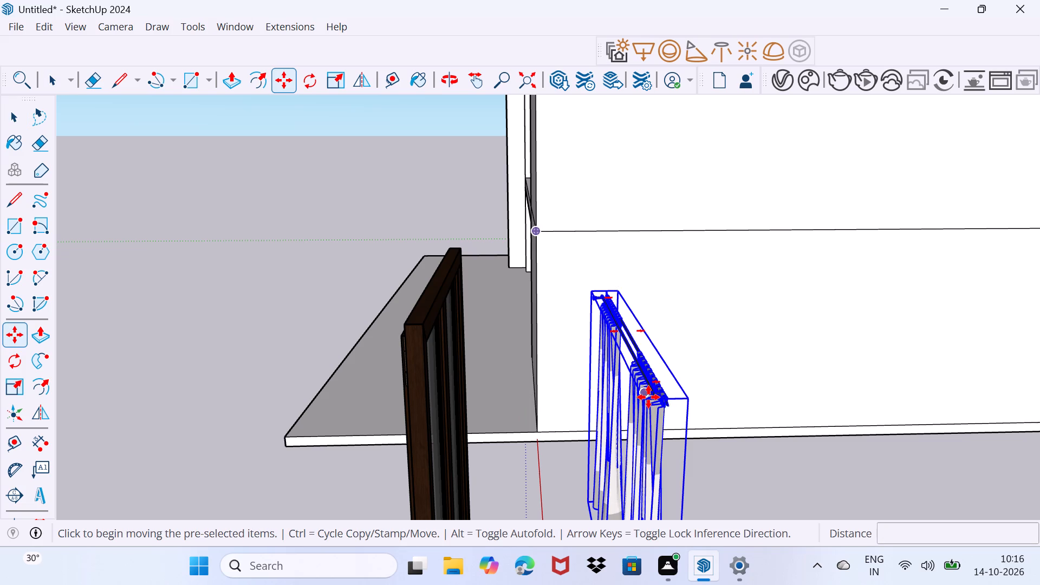
pyautogui.click(649, 399)
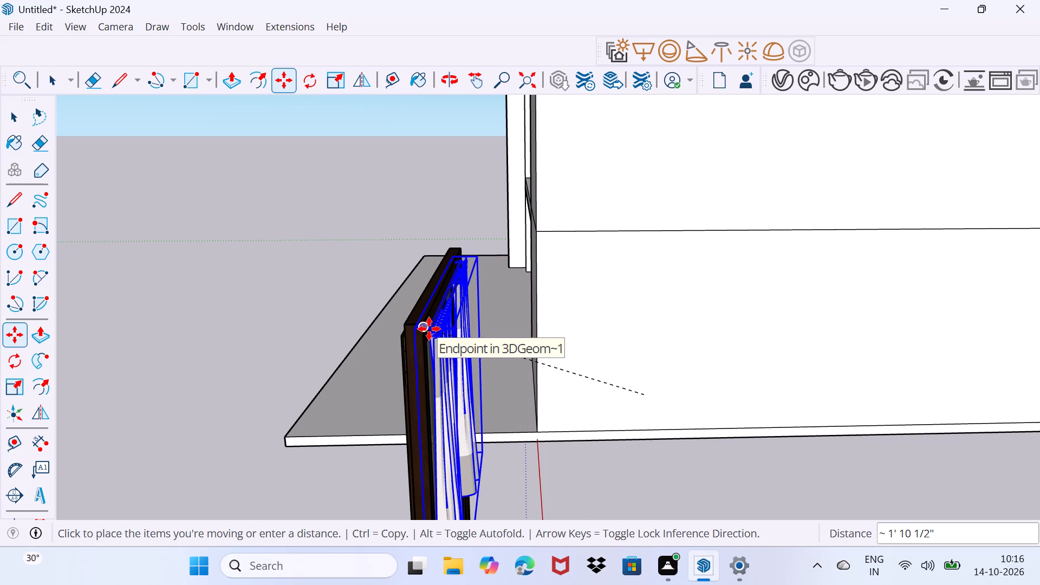
pyautogui.click(429, 329)
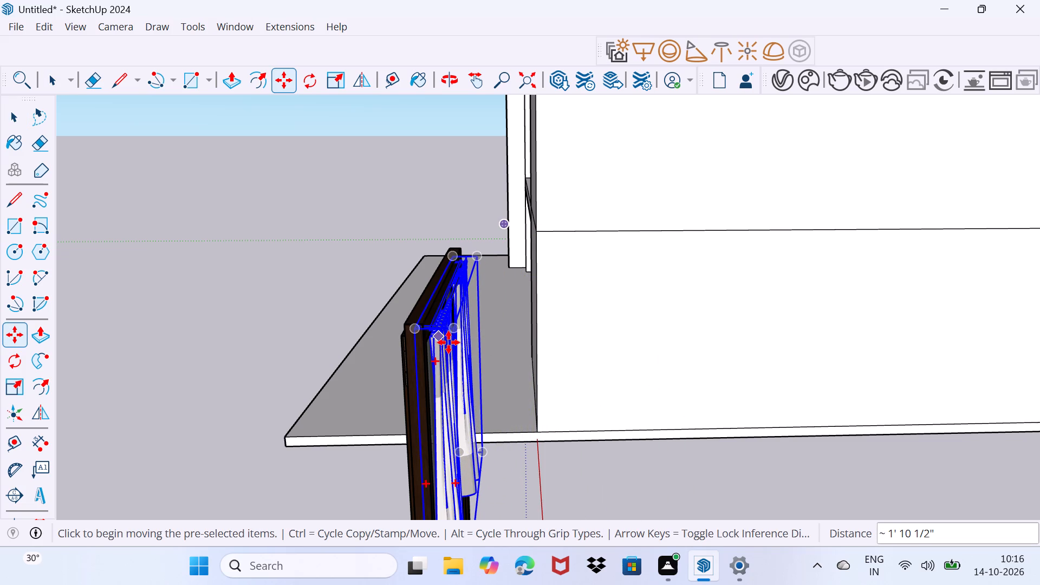
# Copy the curtain 2' 9" away from the window face into the open space in front of it.
pyautogui.click(451, 334)
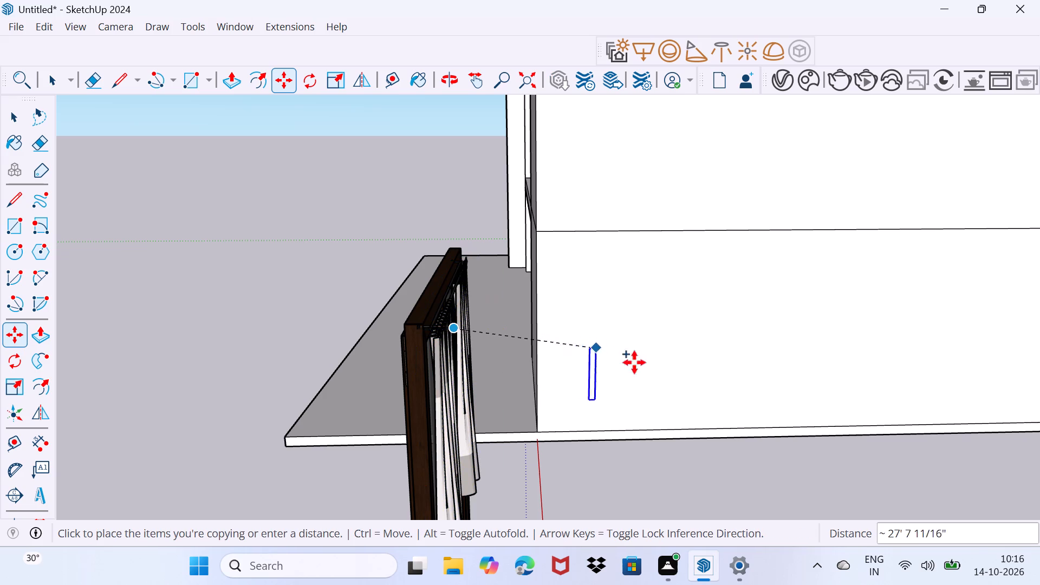
pyautogui.click(740, 465)
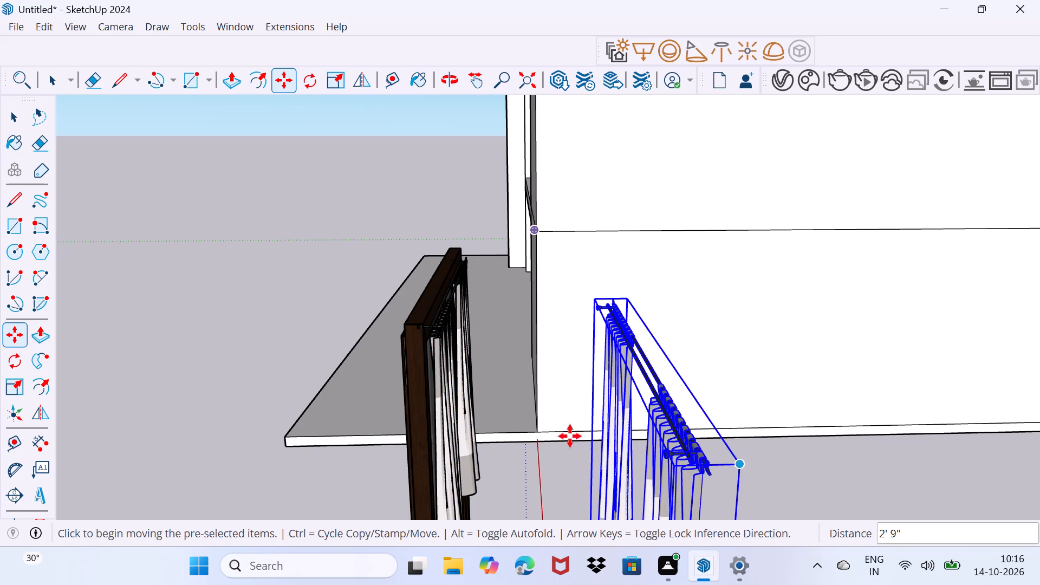
# Move the copied curtain about 2' 10" sideways so it stands clear of the window, and deselect it.
pyautogui.scroll(3, 442, 414)
pyautogui.moveTo(406, 400); pyautogui.dragTo(361, 353, button='middle')
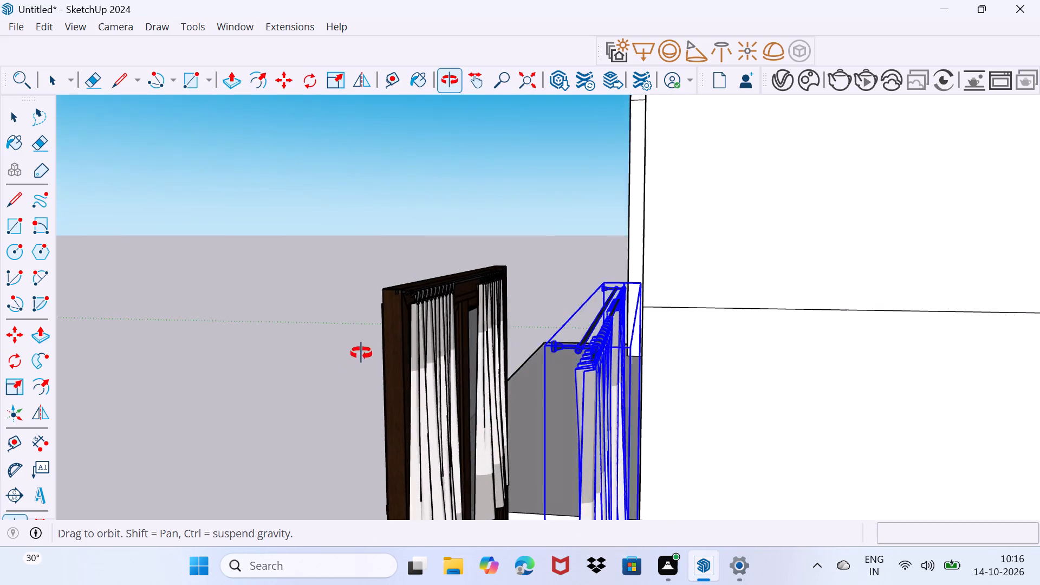
pyautogui.moveTo(361, 353); pyautogui.dragTo(437, 170, button='middle')
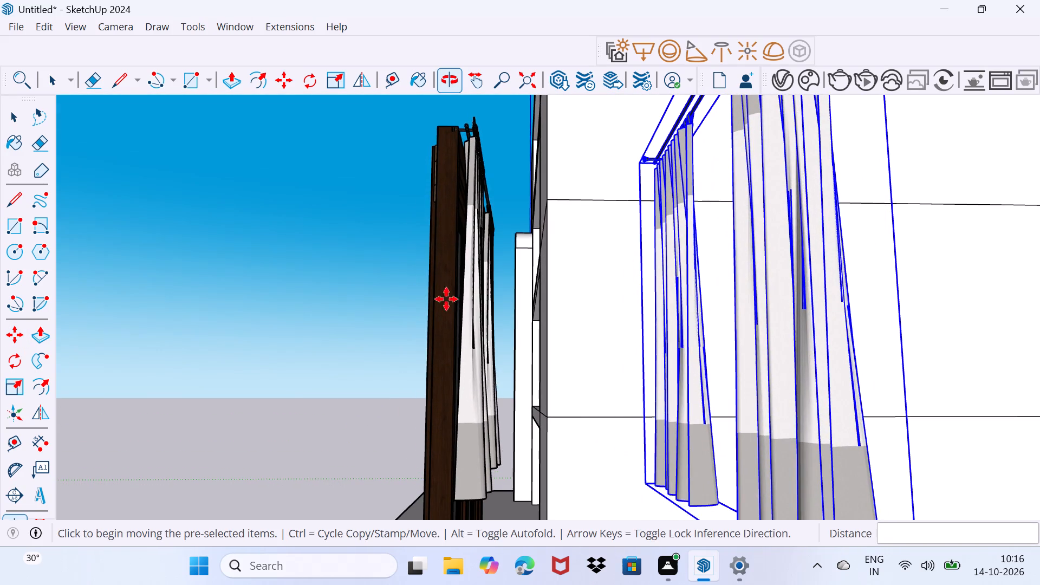
pyautogui.moveTo(465, 340); pyautogui.dragTo(253, 478, button='middle')
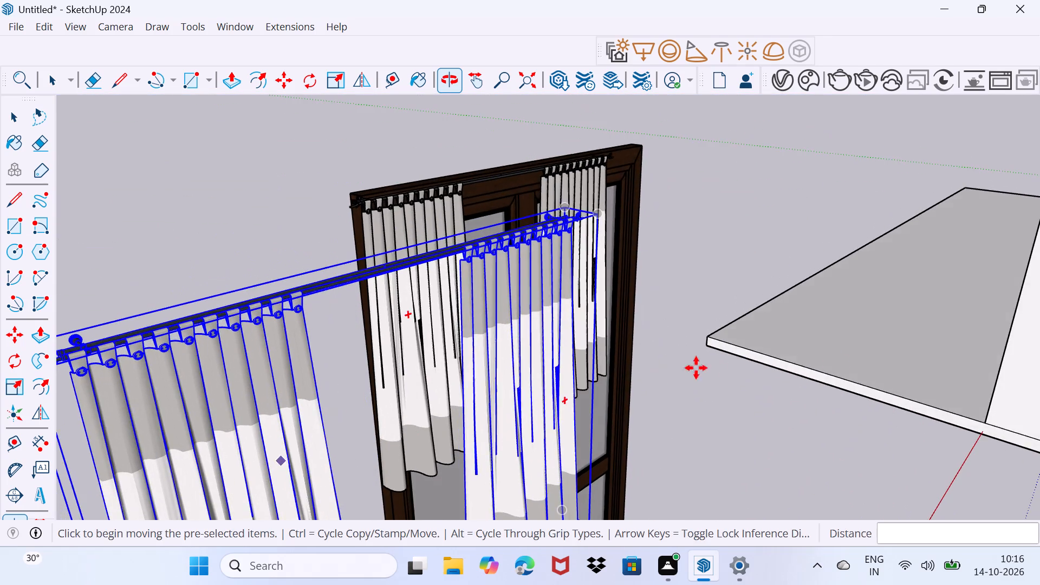
pyautogui.moveTo(848, 360); pyautogui.dragTo(926, 342, button='middle')
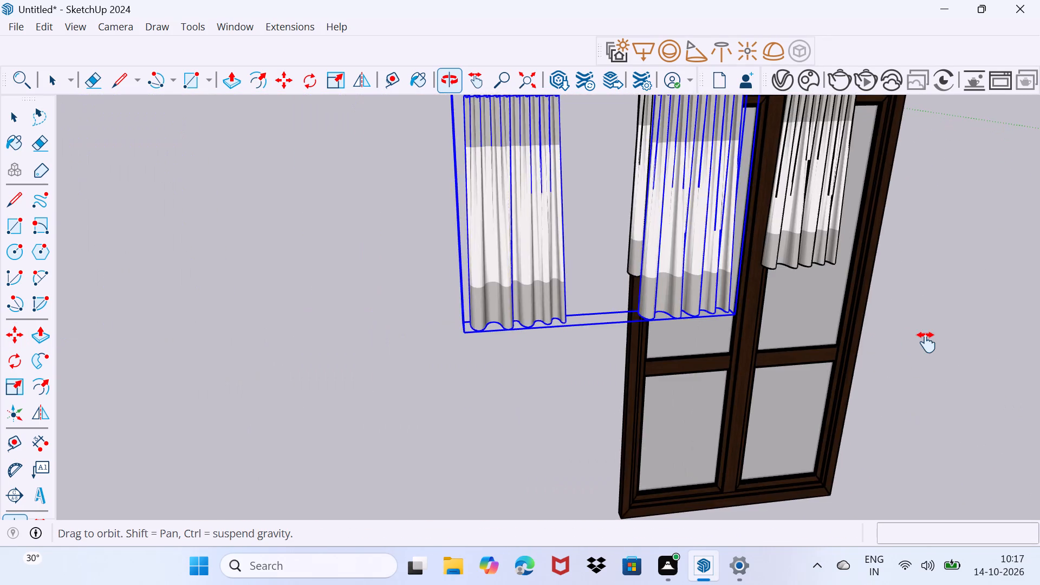
pyautogui.moveTo(926, 342); pyautogui.dragTo(915, 349, button='middle')
pyautogui.moveTo(825, 355); pyautogui.dragTo(821, 362, button='middle')
pyautogui.scroll(-5, 824, 357)
pyautogui.moveTo(800, 362); pyautogui.dragTo(738, 364, button='middle')
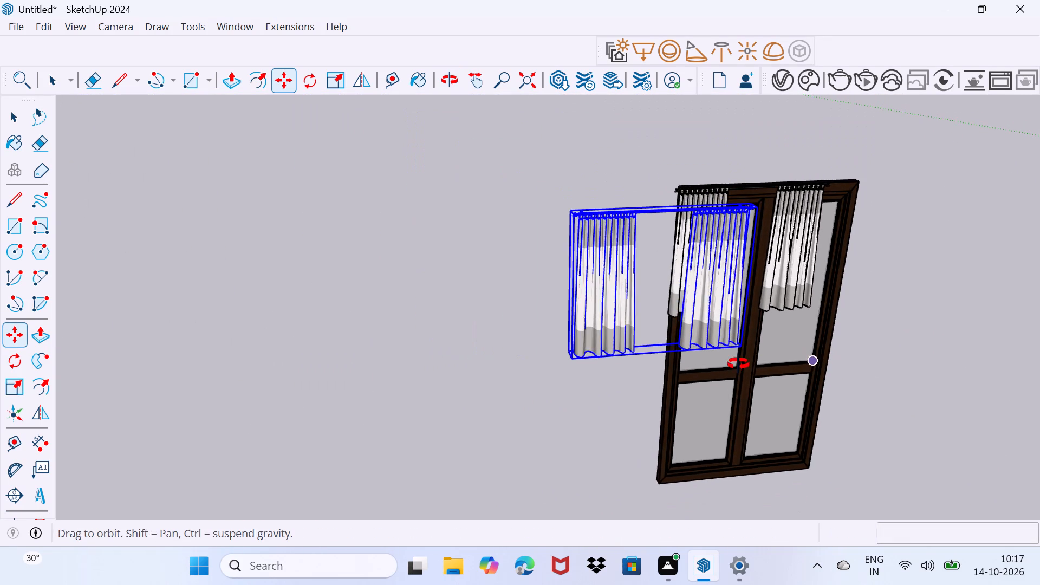
pyautogui.moveTo(738, 364); pyautogui.dragTo(729, 366, button='middle')
pyautogui.scroll(2, 561, 376)
pyautogui.moveTo(541, 359); pyautogui.dragTo(527, 359)
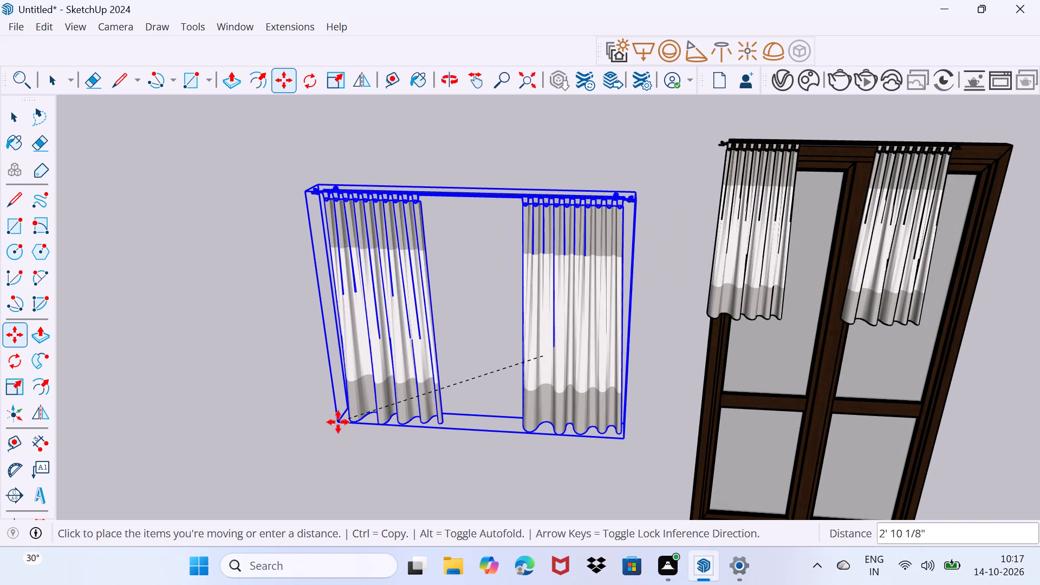
pyautogui.click(338, 422)
pyautogui.press('space')
pyautogui.moveTo(595, 479); pyautogui.dragTo(626, 452)
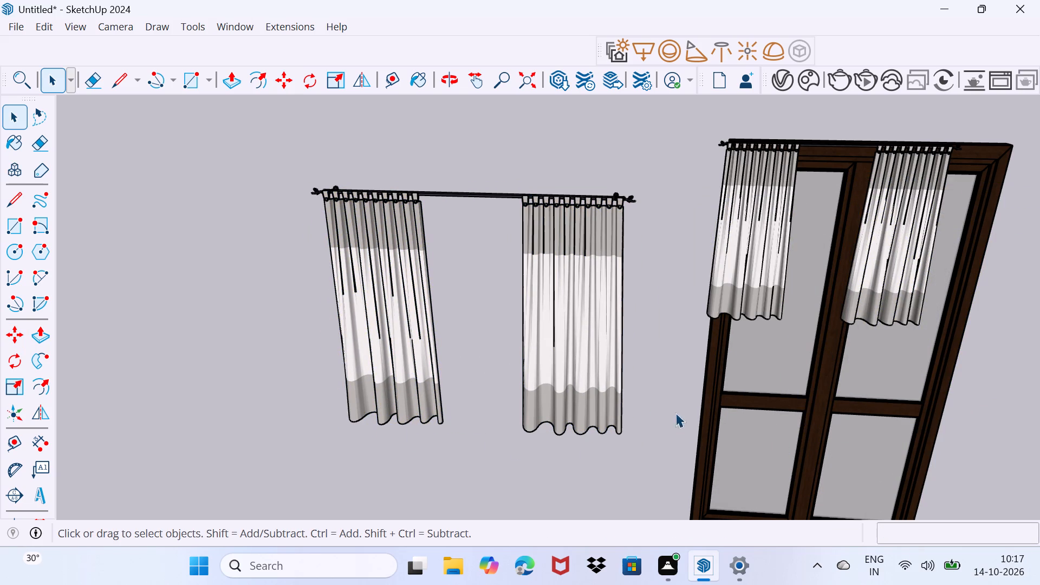
# Scale the curtain on the window wider by about 1.24 so its top corner meets the opposite upper corner of the frame.
pyautogui.moveTo(921, 401); pyautogui.dragTo(774, 386, button='middle')
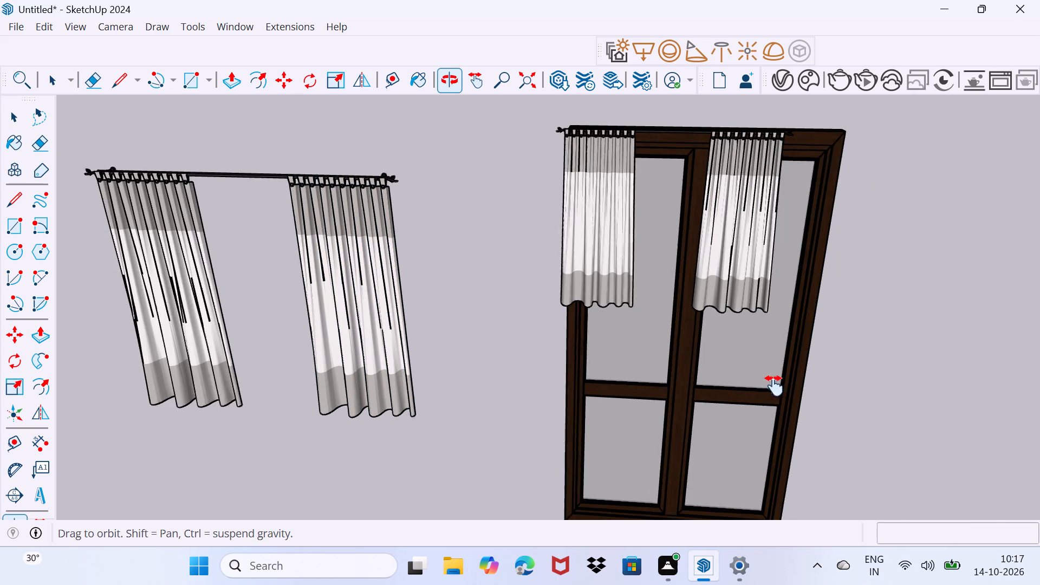
pyautogui.moveTo(774, 386); pyautogui.dragTo(745, 382, button='middle')
pyautogui.click(712, 236)
pyautogui.scroll(3, 714, 201)
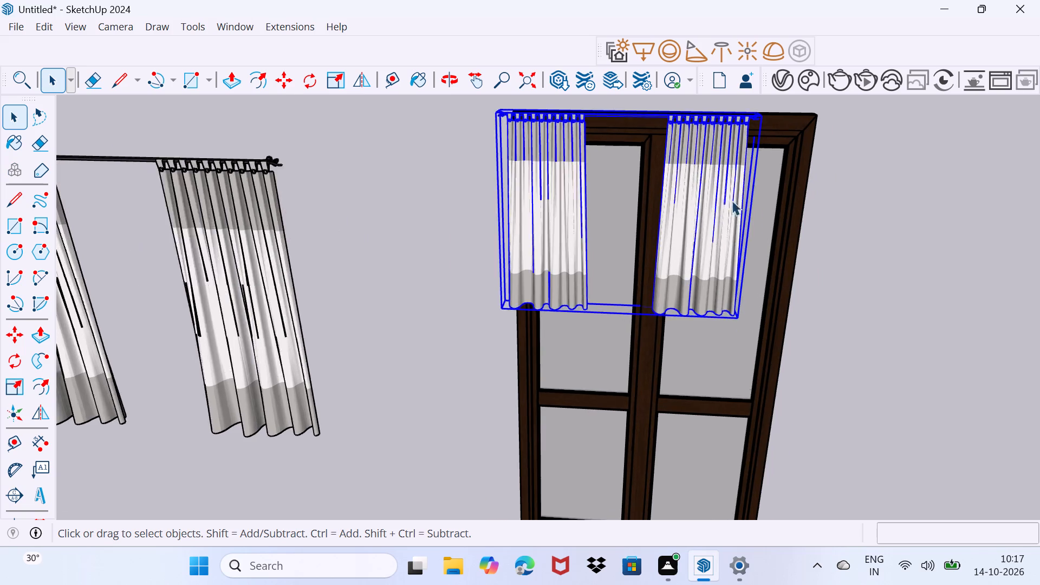
pyautogui.moveTo(770, 212); pyautogui.dragTo(470, 280, button='middle')
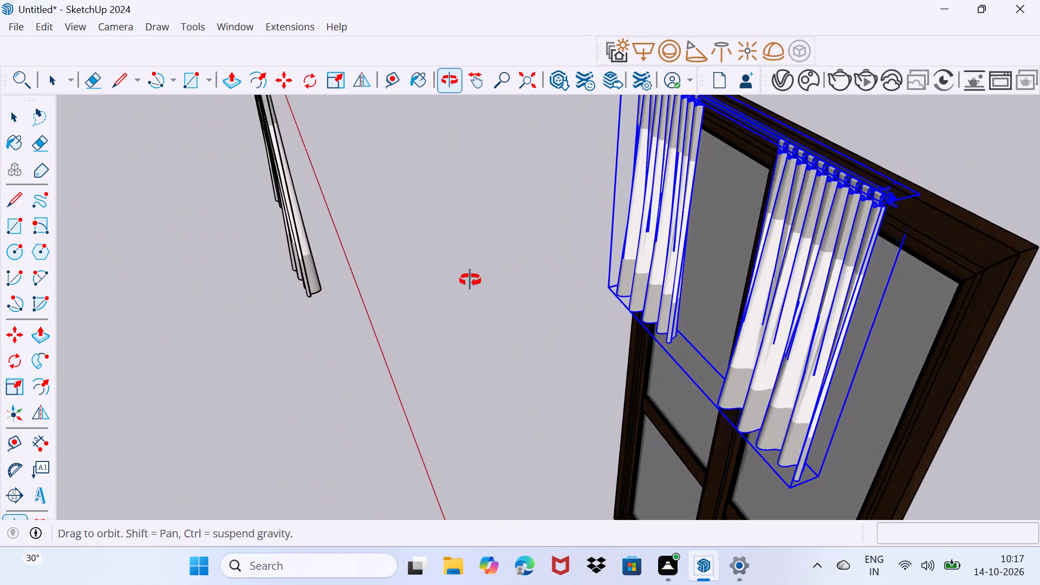
pyautogui.moveTo(470, 280); pyautogui.dragTo(460, 282, button='middle')
pyautogui.press('s')
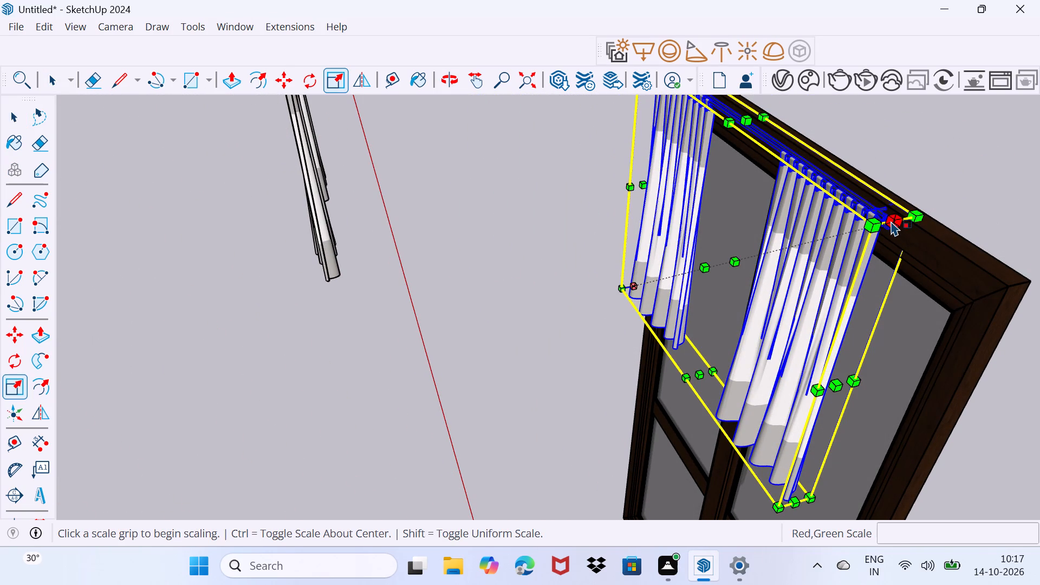
pyautogui.click(891, 221)
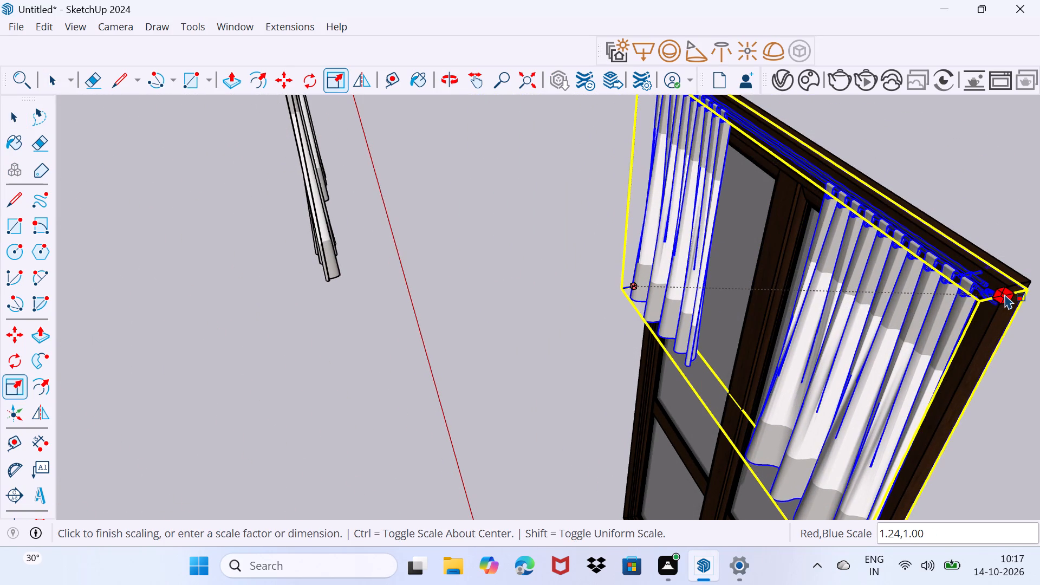
pyautogui.click(1005, 294)
pyautogui.press('space')
pyautogui.moveTo(920, 336); pyautogui.dragTo(956, 316)
# Stretch the window's curtain downward to the bottom edge of the double-leaf window frame and deselect it.
pyautogui.moveTo(888, 333); pyautogui.dragTo(999, 304, button='middle')
pyautogui.click(889, 307)
pyautogui.moveTo(848, 340); pyautogui.dragTo(954, 304, button='middle')
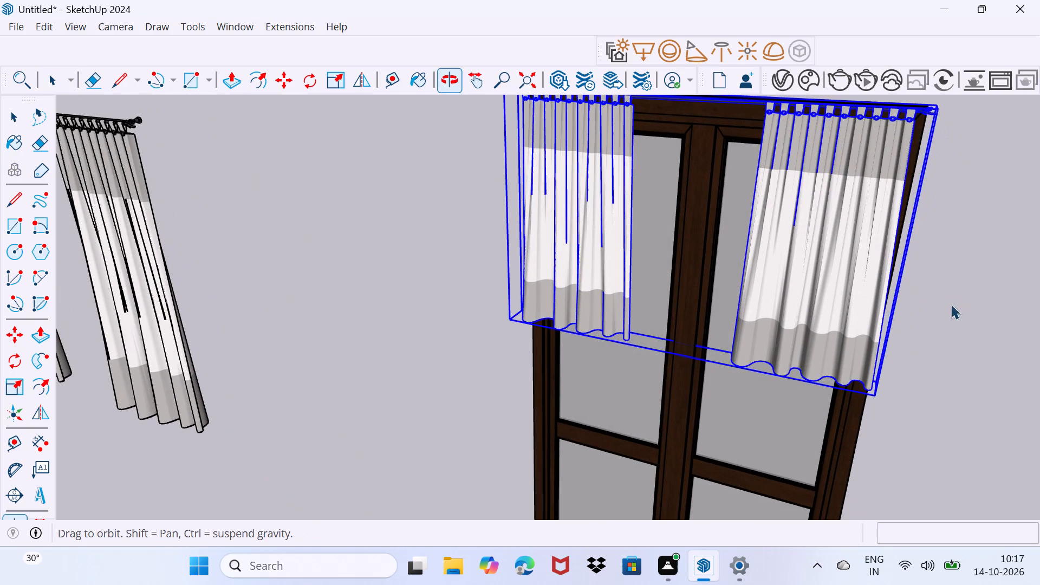
pyautogui.press('s')
pyautogui.moveTo(721, 348); pyautogui.dragTo(836, 193, button='middle')
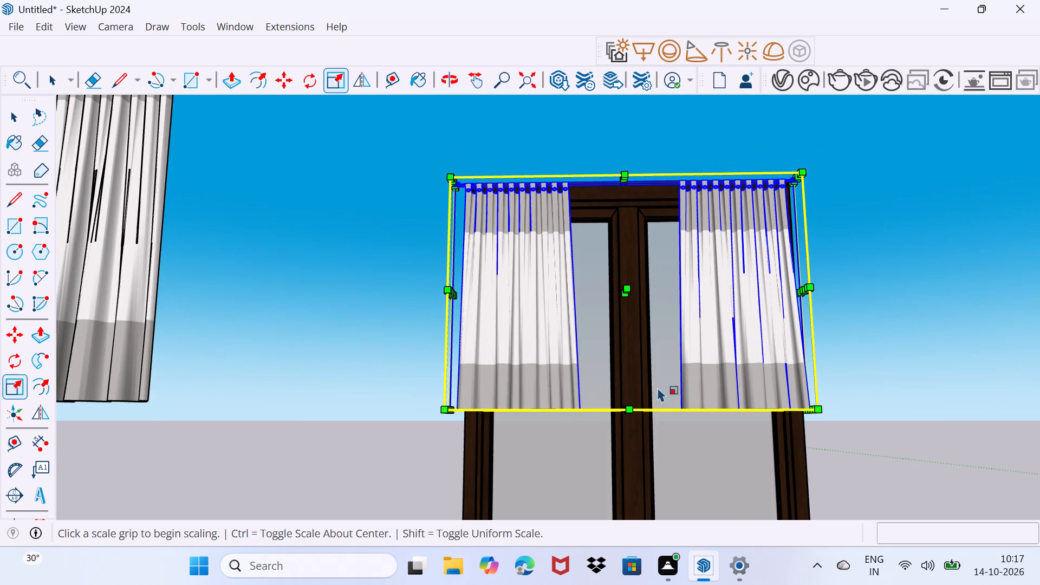
pyautogui.moveTo(660, 376); pyautogui.dragTo(751, 166, button='middle')
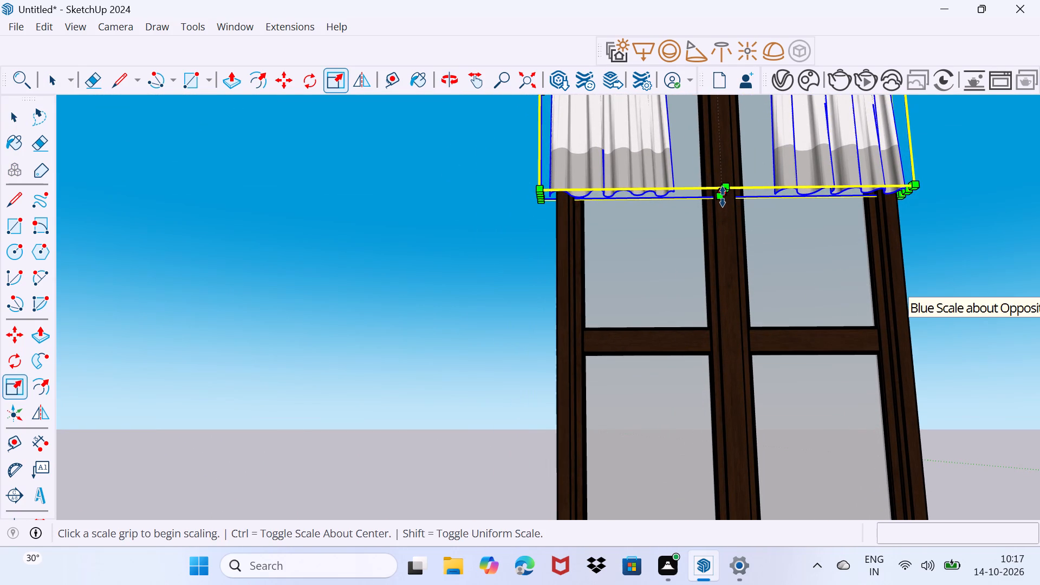
pyautogui.click(723, 197)
pyautogui.scroll(-3, 719, 309)
pyautogui.keyDown('shift'); pyautogui.moveTo(718, 308); pyautogui.dragTo(719, 285, button='middle'); pyautogui.keyUp('shift')
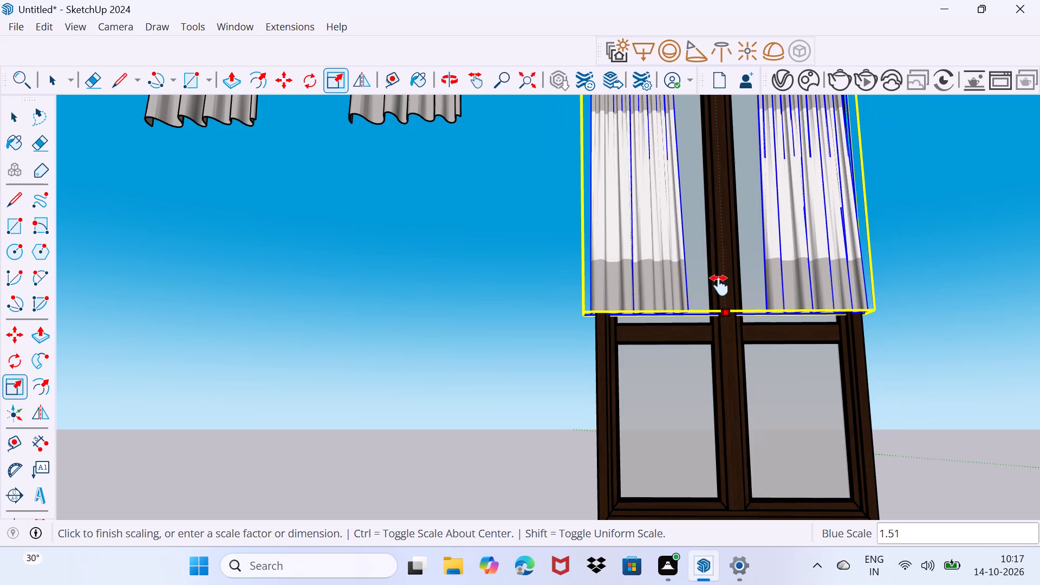
pyautogui.keyDown('shift'); pyautogui.moveTo(719, 285); pyautogui.dragTo(725, 220, button='middle'); pyautogui.keyUp('shift')
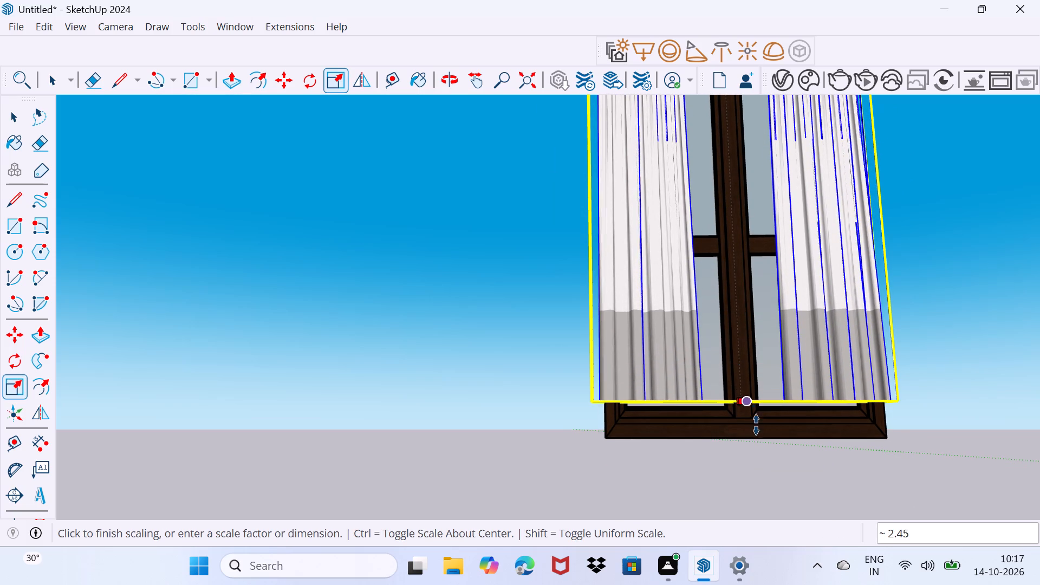
pyautogui.click(756, 437)
pyautogui.press('space')
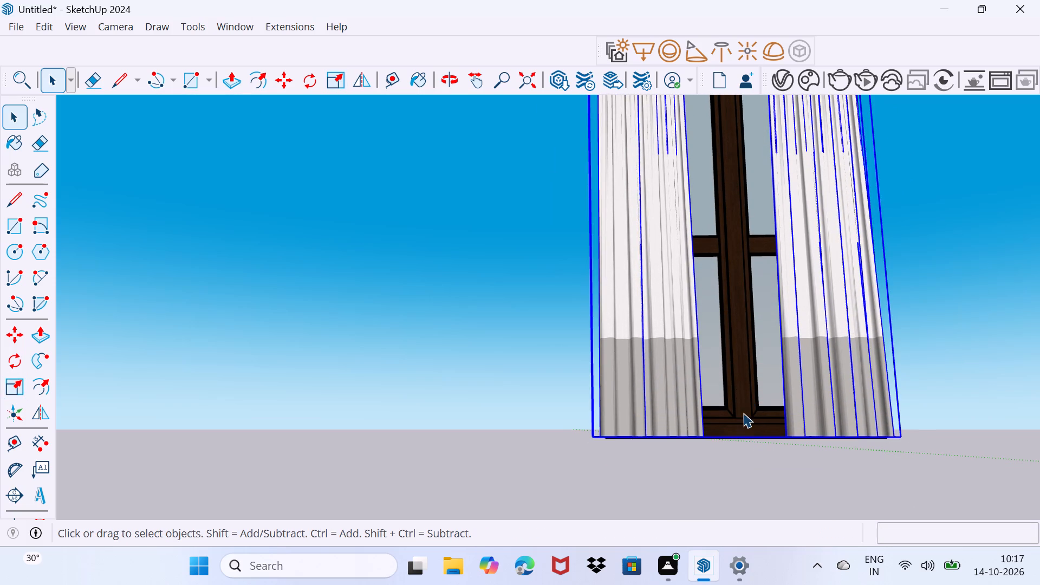
pyautogui.moveTo(743, 412); pyautogui.dragTo(752, 402)
# Examine the fitted curtain through the window glass from the other side, along with the building's facade and divided strip.
pyautogui.scroll(-2, 725, 405)
pyautogui.moveTo(714, 413); pyautogui.dragTo(916, 437, button='middle')
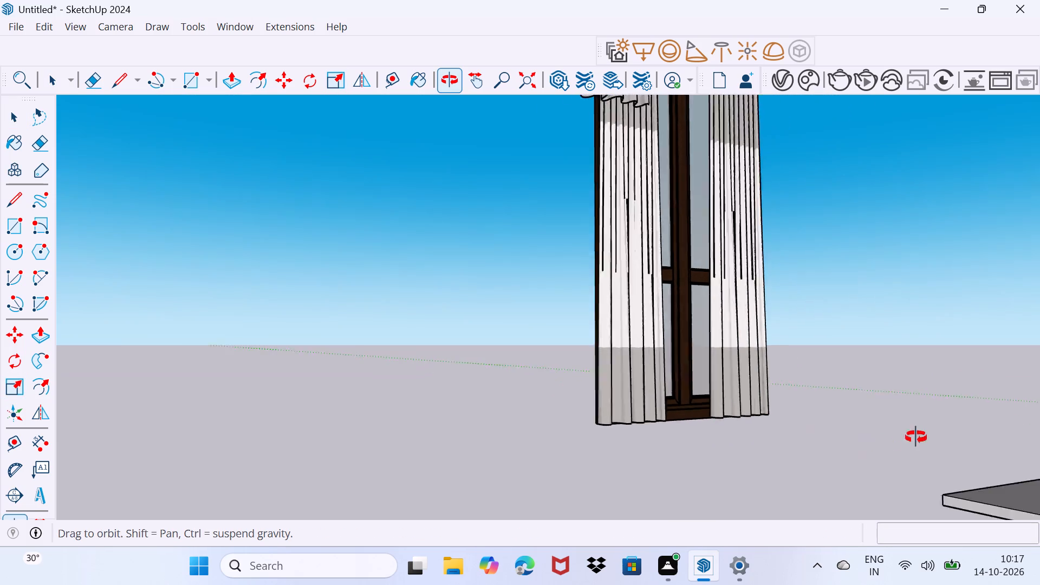
pyautogui.moveTo(916, 437); pyautogui.dragTo(992, 405, button='middle')
pyautogui.moveTo(589, 402); pyautogui.dragTo(974, 396, button='middle')
pyautogui.moveTo(464, 391); pyautogui.dragTo(654, 393, button='middle')
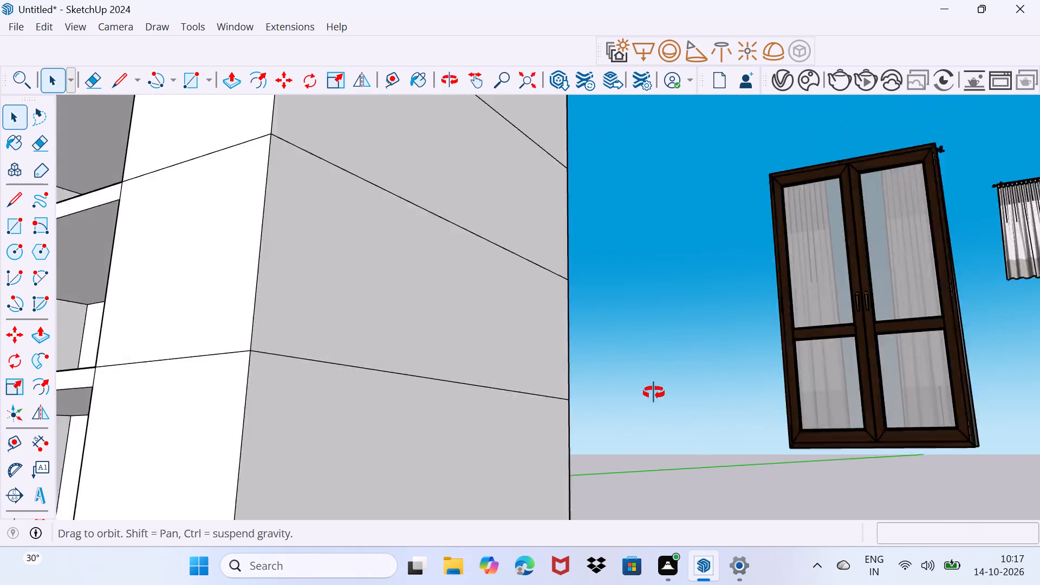
pyautogui.moveTo(654, 393); pyautogui.dragTo(522, 379, button='middle')
pyautogui.scroll(-2, 522, 379)
pyautogui.scroll(-3, 464, 374)
pyautogui.moveTo(466, 377); pyautogui.dragTo(474, 378, button='middle')
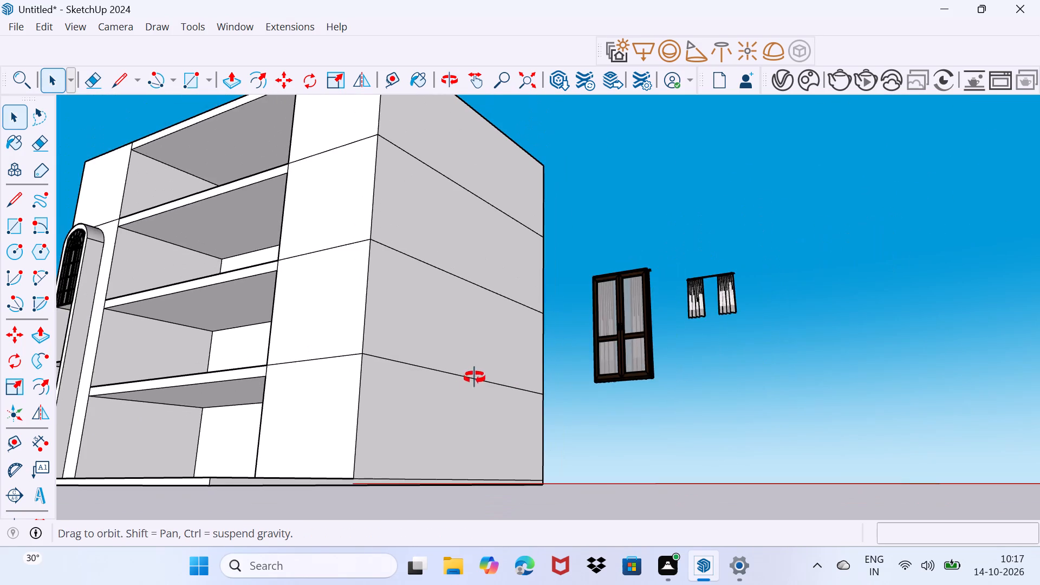
pyautogui.moveTo(474, 378); pyautogui.dragTo(866, 408, button='middle')
pyautogui.keyDown('shift'); pyautogui.moveTo(503, 374); pyautogui.dragTo(744, 300, button='middle'); pyautogui.keyUp('shift')
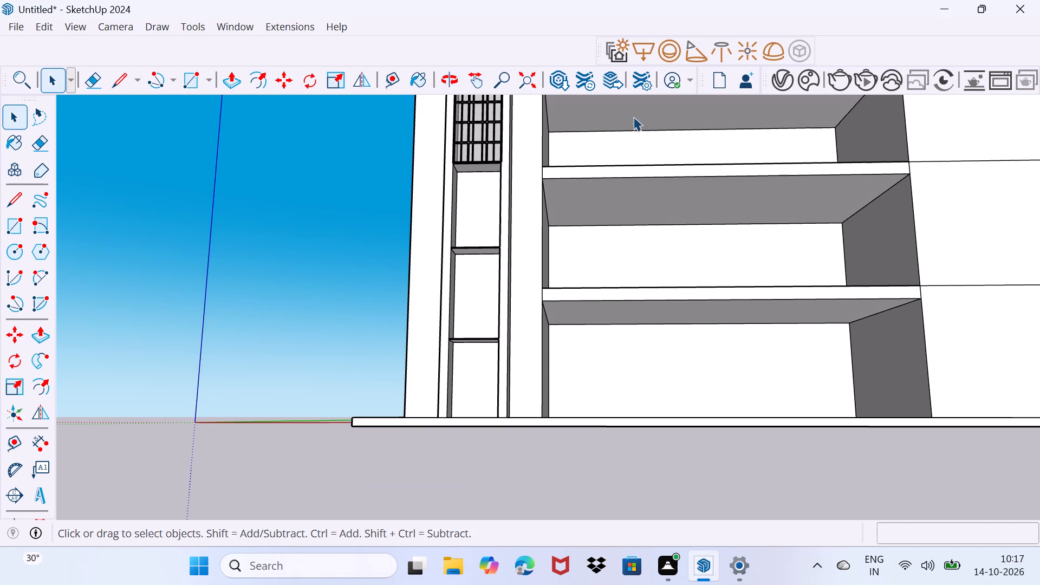
# Place a V-Ray omni light just under the divider above the strip's second opening from the ground.
pyautogui.click(743, 54)
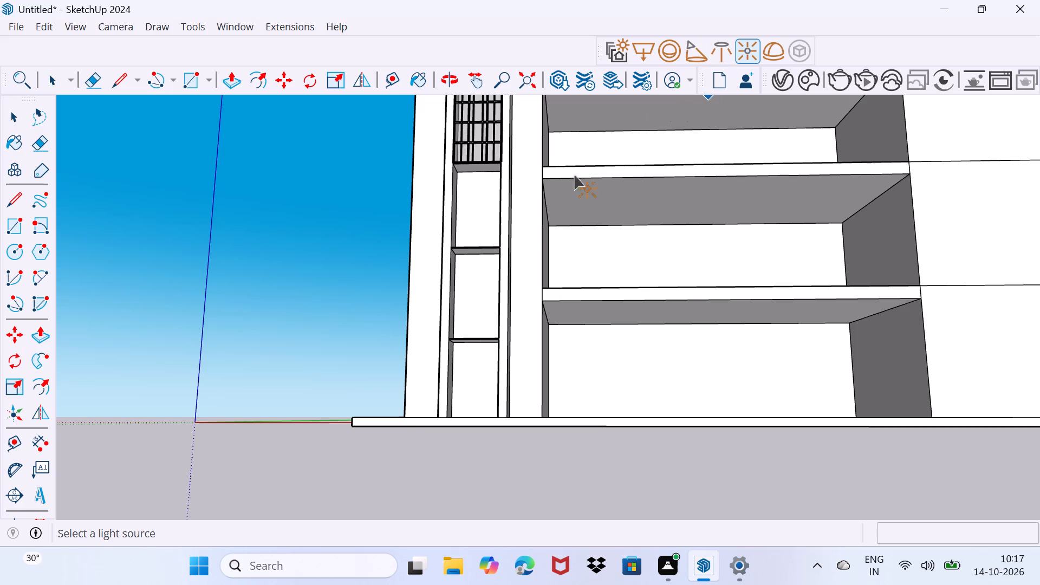
pyautogui.scroll(13, 468, 263)
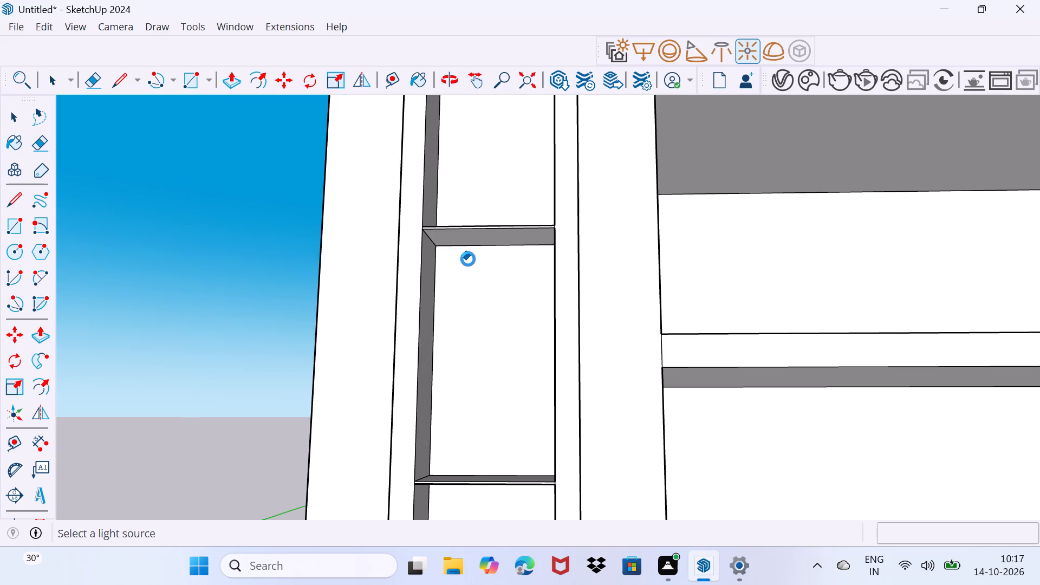
pyautogui.scroll(6, 468, 259)
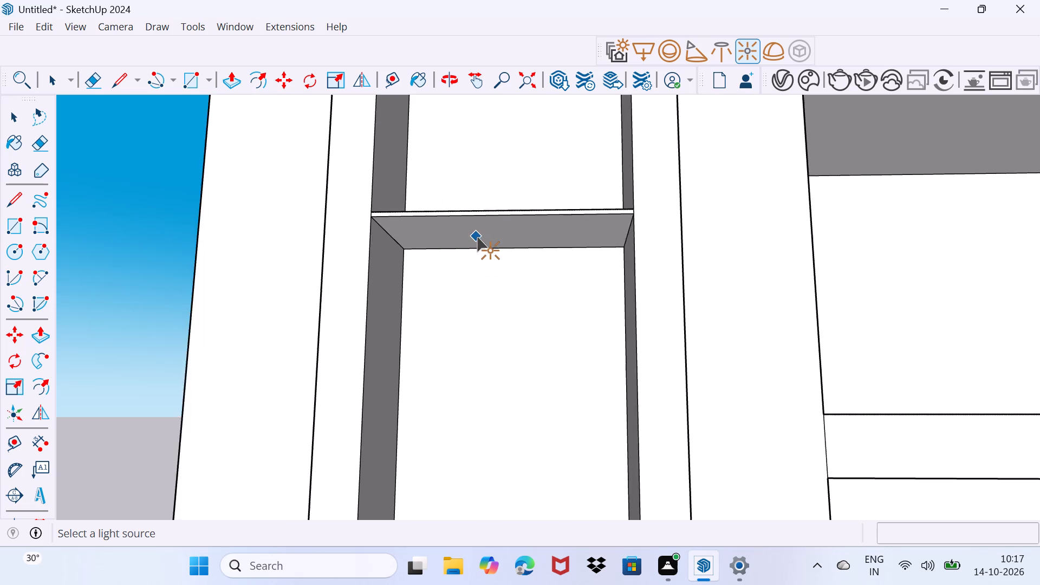
pyautogui.scroll(12, 477, 237)
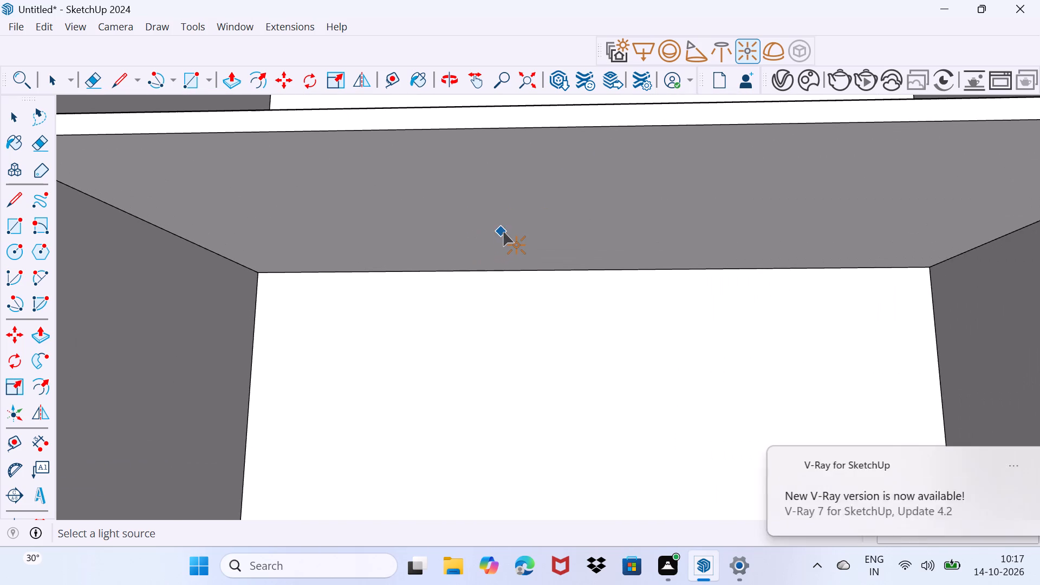
pyautogui.click(509, 231)
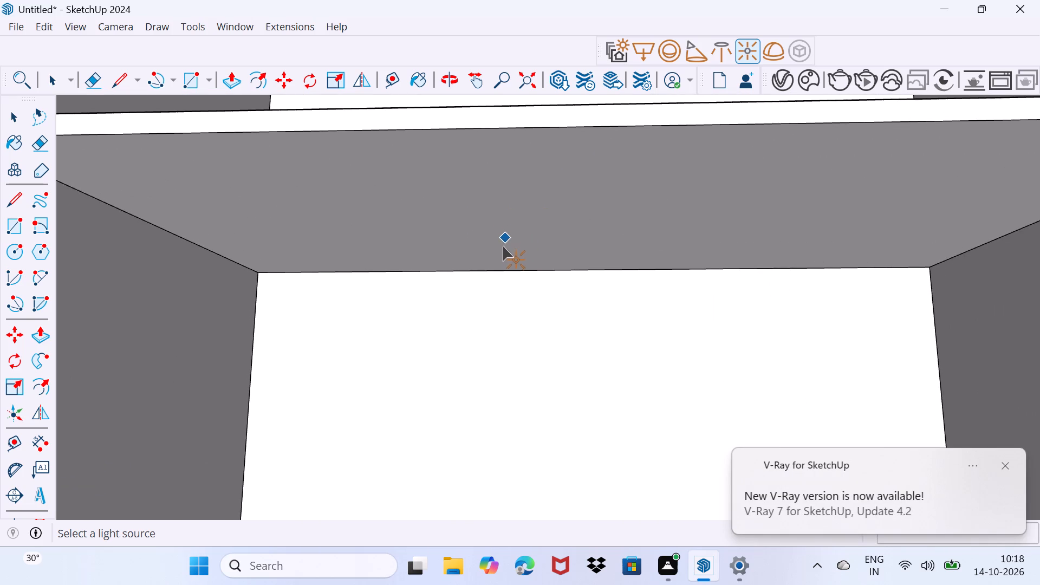
pyautogui.moveTo(511, 226); pyautogui.dragTo(518, 225)
pyautogui.scroll(-13, 476, 318)
pyautogui.scroll(3, 477, 343)
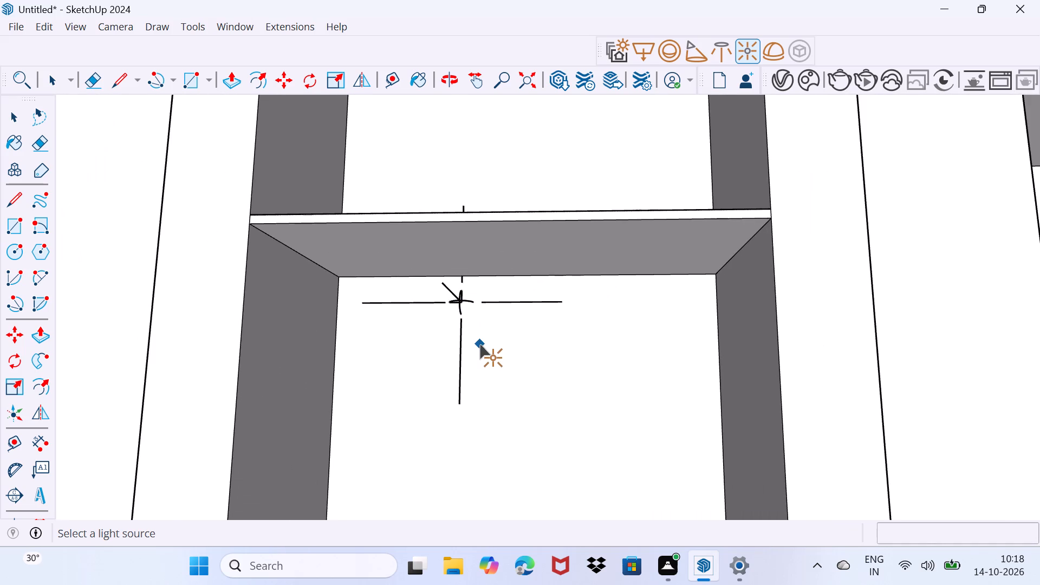
# Scale the omni light down uniformly to about 0.81.
pyautogui.press('space')
pyautogui.click(460, 308)
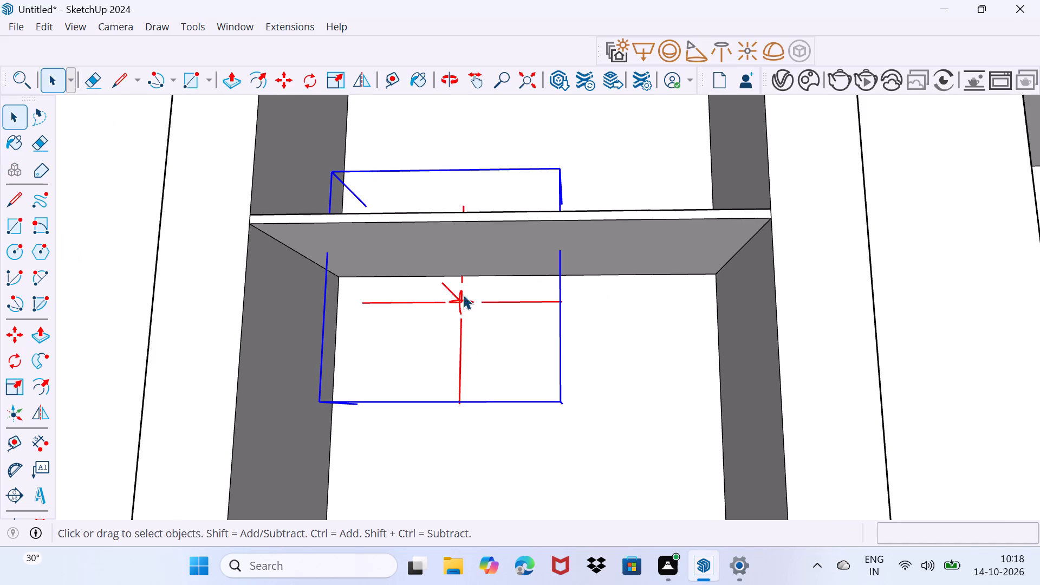
pyautogui.press('s')
pyautogui.moveTo(332, 169); pyautogui.dragTo(380, 227)
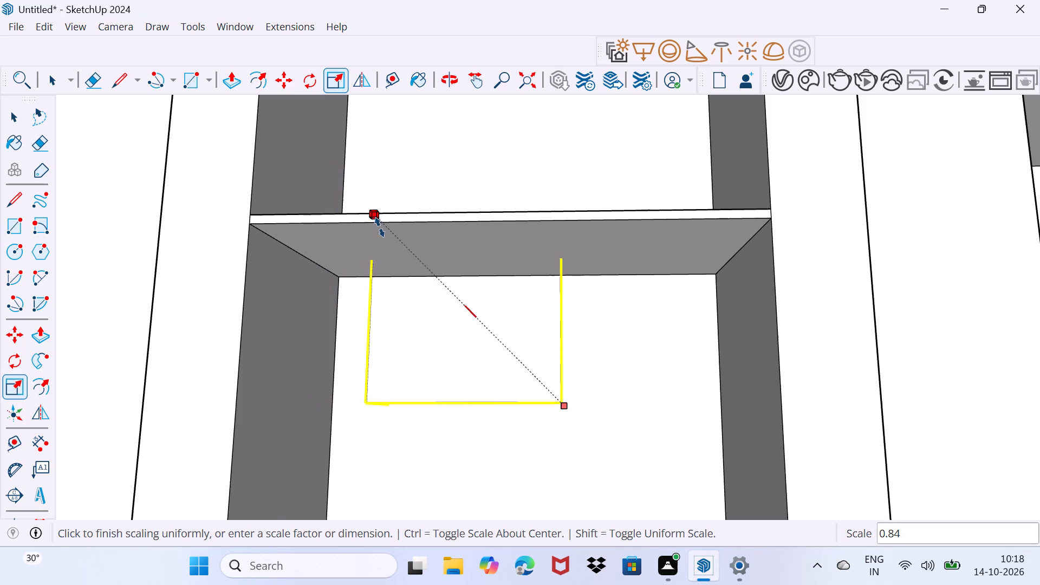
pyautogui.moveTo(380, 227); pyautogui.dragTo(382, 231)
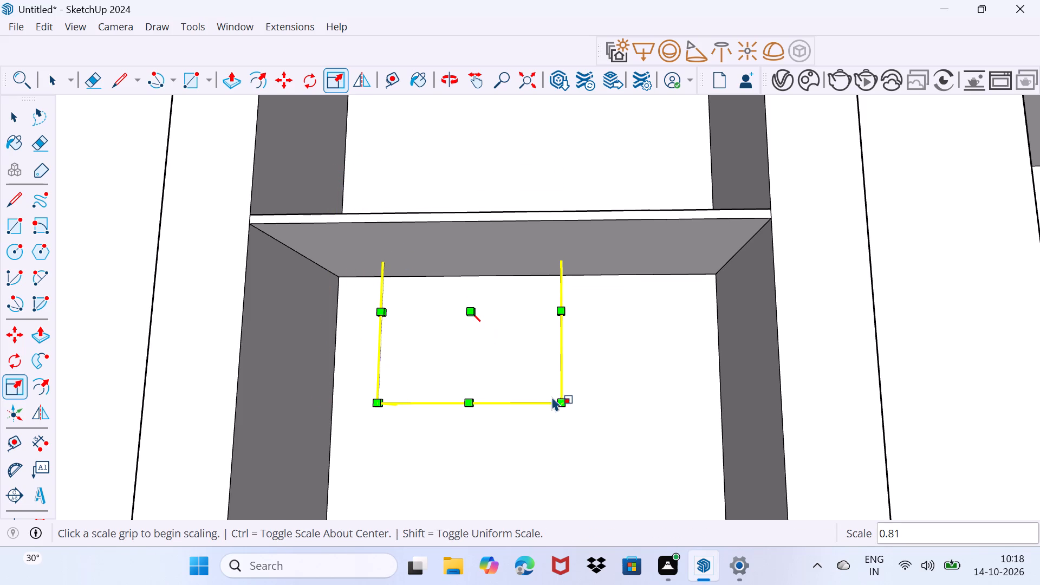
# Move the omni light about 1' 3" by its lower corner so it sits clear inside the strip's opening.
pyautogui.press('m')
pyautogui.click(564, 405)
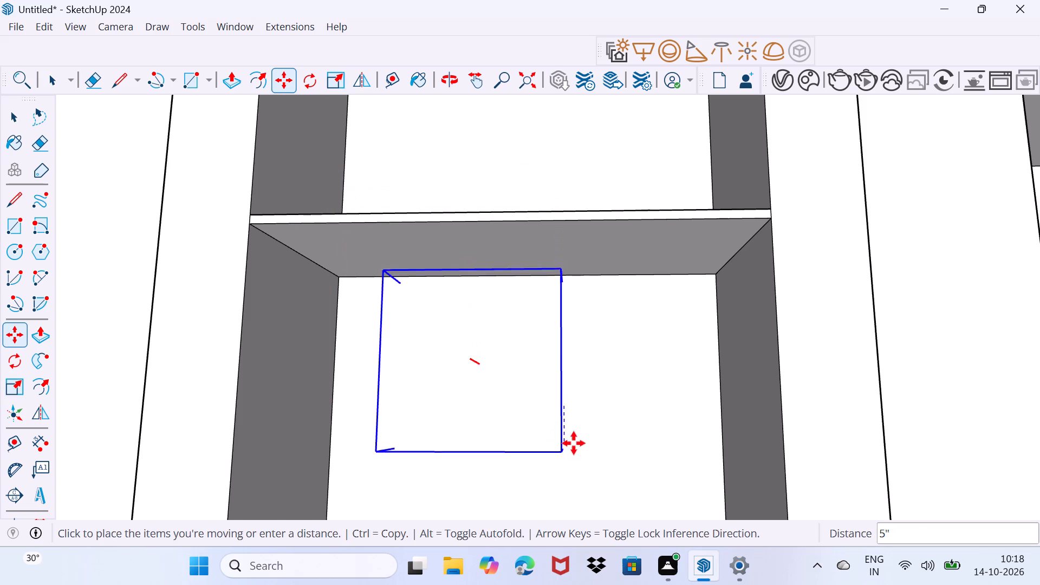
pyautogui.moveTo(563, 427); pyautogui.dragTo(412, 446, button='middle')
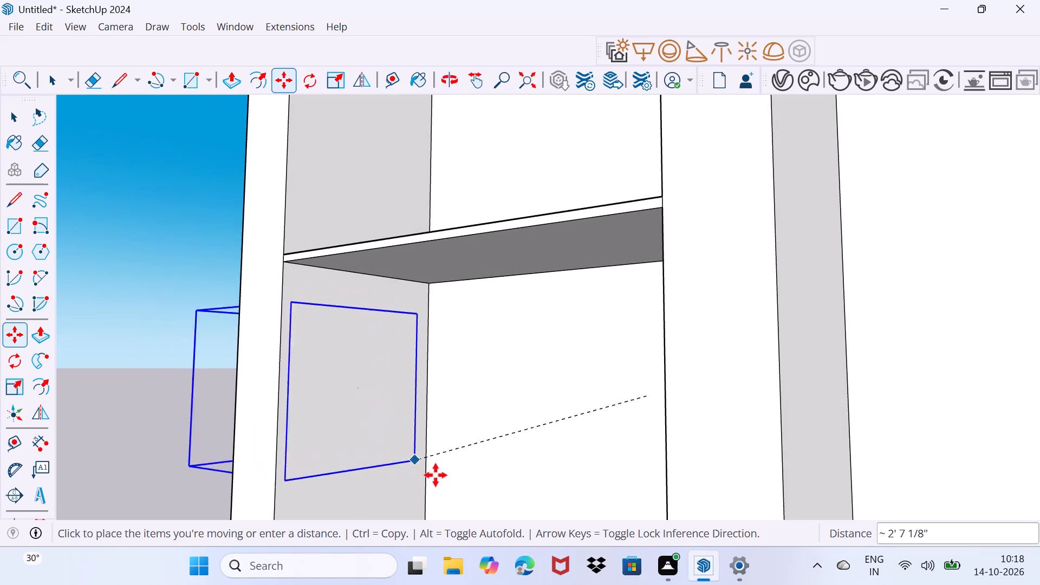
pyautogui.scroll(-1, 494, 483)
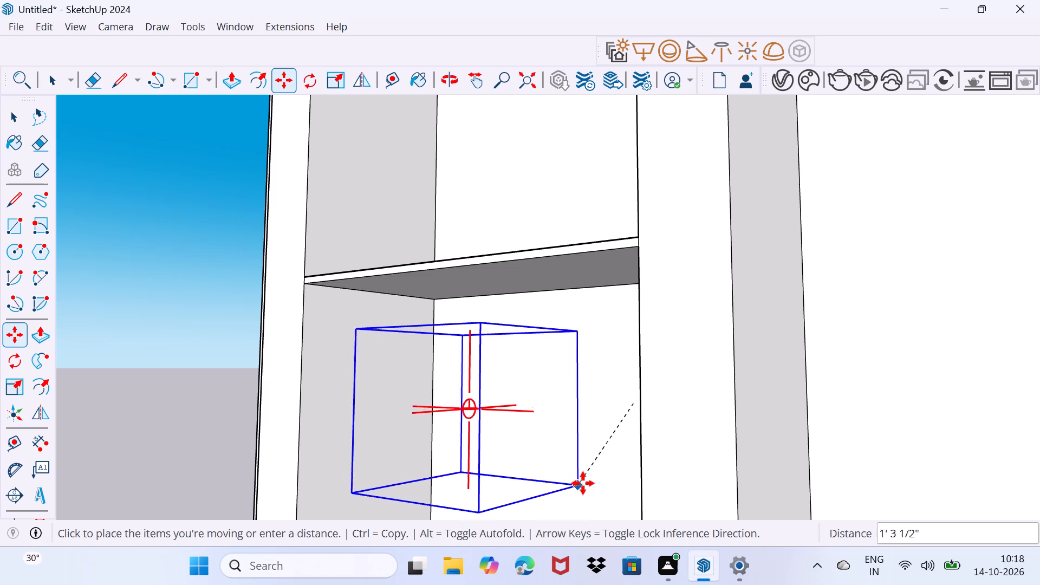
pyautogui.click(590, 481)
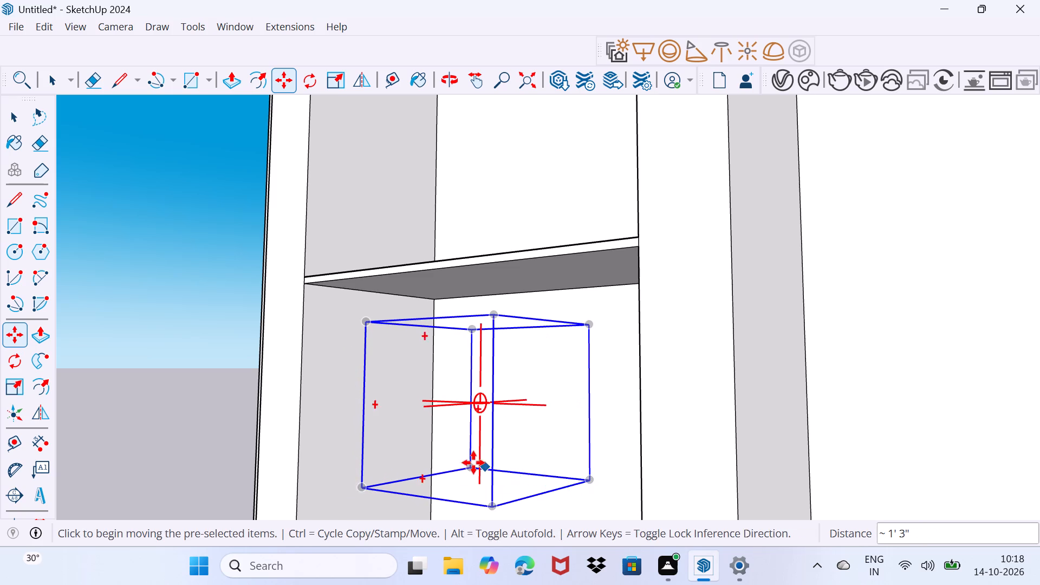
# Shrink the omni light uniformly in two further passes to a small symbol inside the strip's opening.
pyautogui.moveTo(488, 457); pyautogui.dragTo(546, 443, button='middle')
pyautogui.press('s')
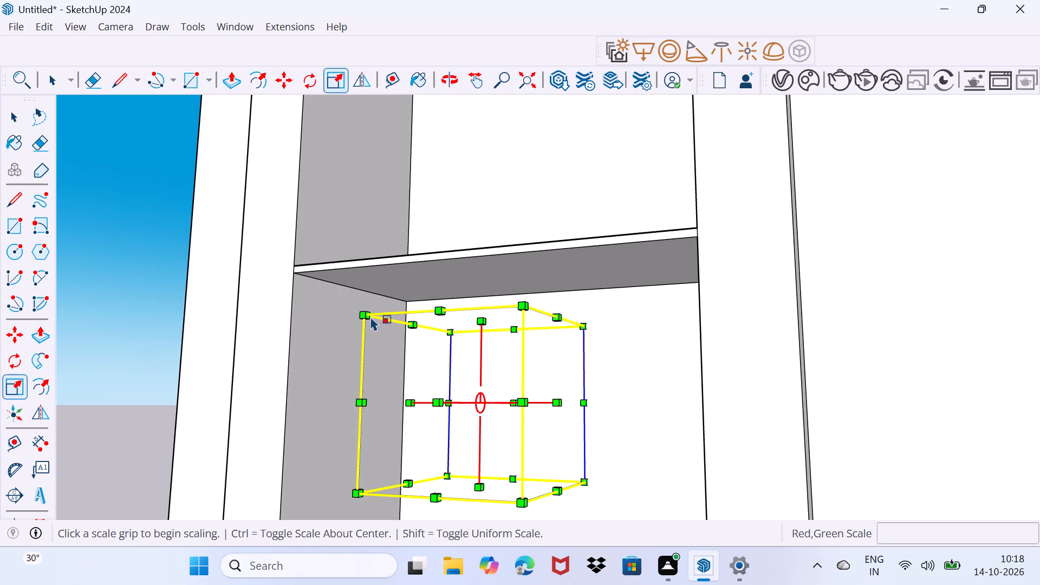
pyautogui.moveTo(363, 314); pyautogui.dragTo(505, 418)
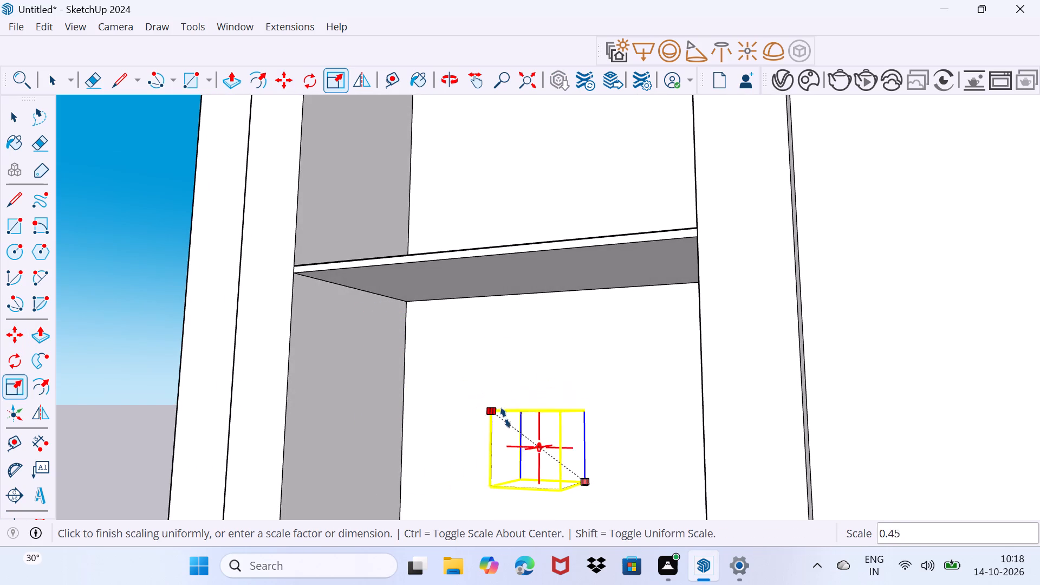
pyautogui.moveTo(505, 418); pyautogui.dragTo(529, 434)
pyautogui.scroll(3, 537, 459)
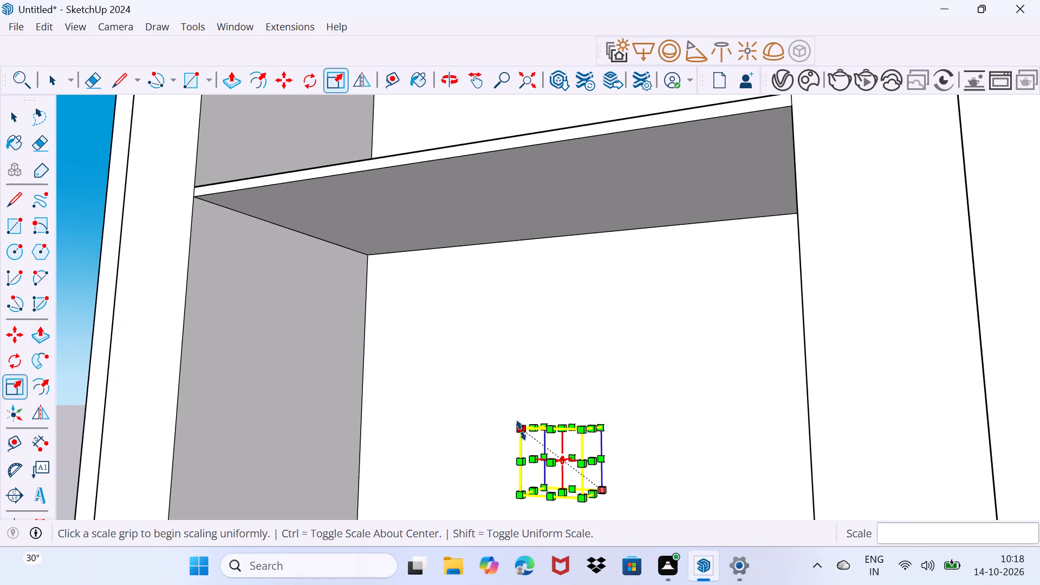
pyautogui.moveTo(521, 431); pyautogui.dragTo(556, 452)
pyautogui.scroll(3, 563, 472)
pyautogui.moveTo(568, 475); pyautogui.dragTo(575, 471, button='middle')
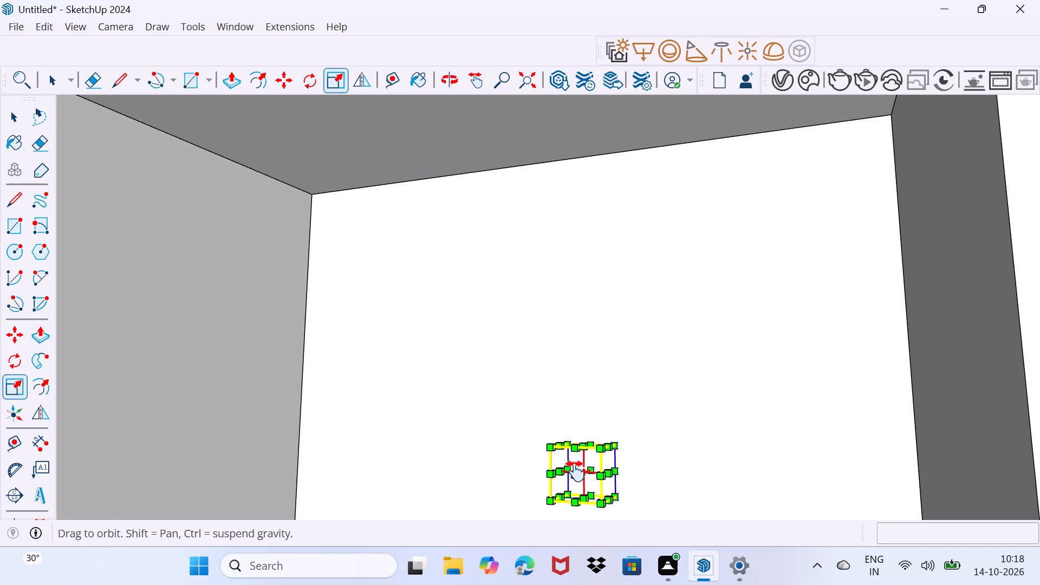
# Move the omni light about 2' by its upper corner, up beneath the divider above the strip's second opening.
pyautogui.moveTo(575, 471); pyautogui.dragTo(518, 398, button='middle')
pyautogui.moveTo(519, 439); pyautogui.dragTo(615, 452, button='middle')
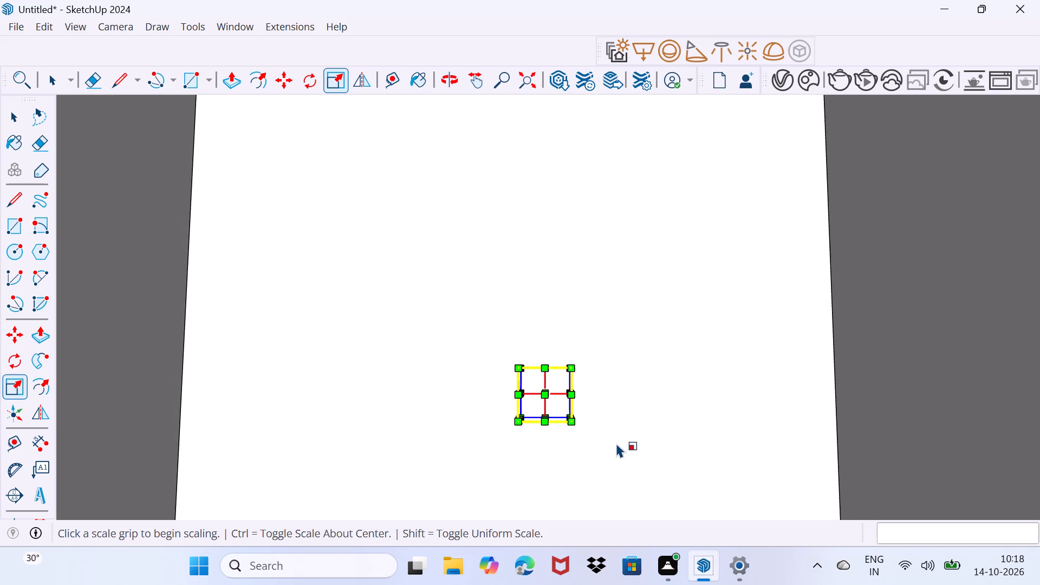
pyautogui.press('m')
pyautogui.click(567, 368)
pyautogui.scroll(-2, 556, 268)
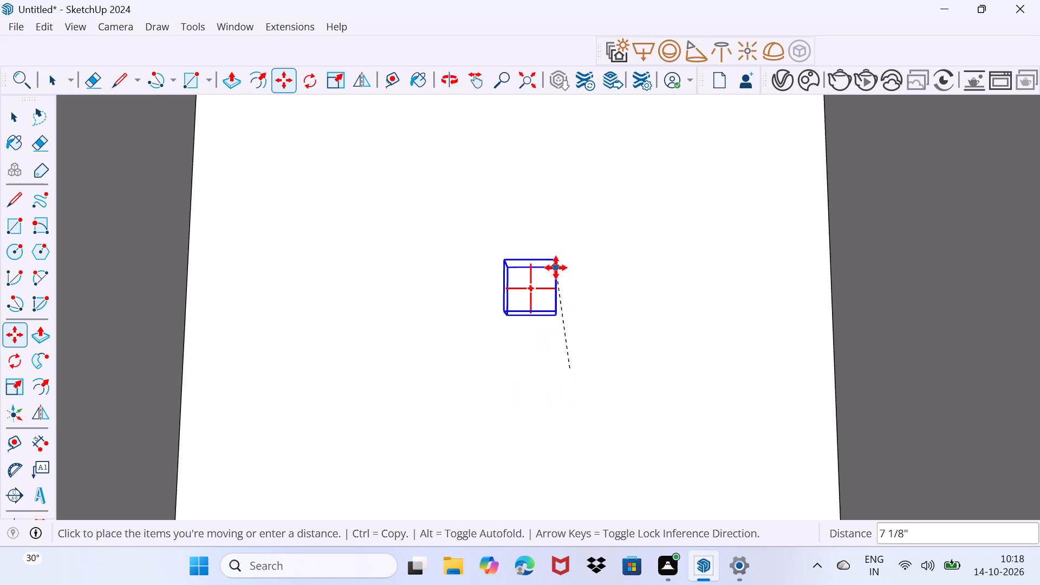
pyautogui.scroll(-6, 556, 268)
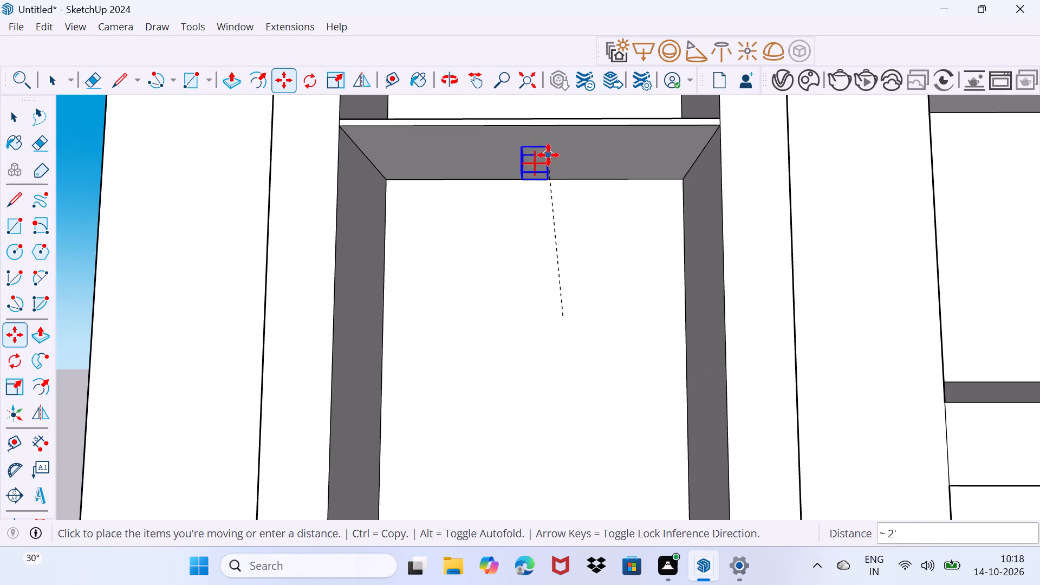
pyautogui.scroll(4, 547, 152)
pyautogui.moveTo(544, 152); pyautogui.dragTo(656, 150, button='middle')
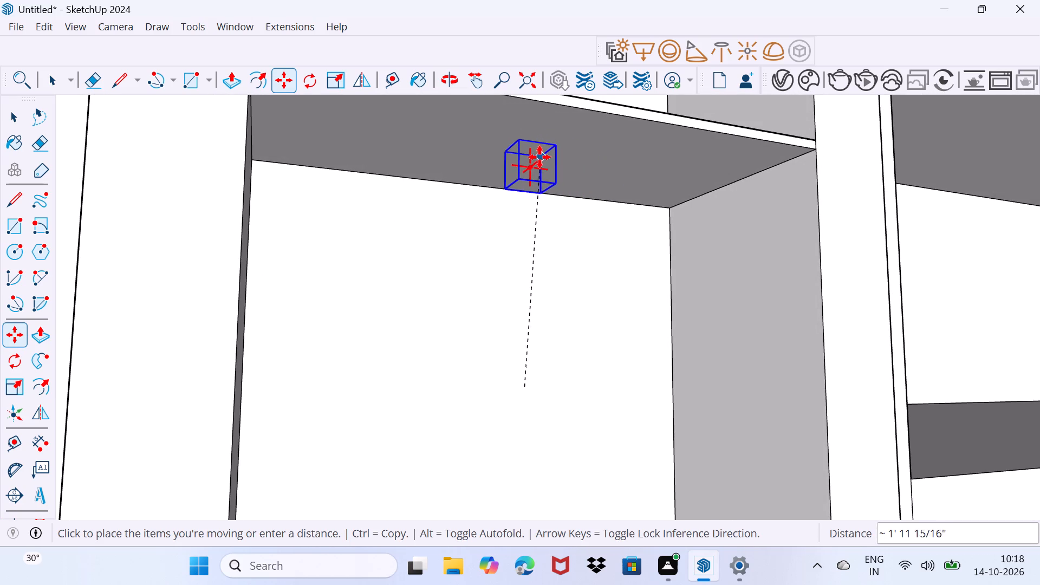
pyautogui.click(539, 157)
# Shift the omni light a few inches sideways by its upper corner, just under the divider, and clear the selection.
pyautogui.moveTo(511, 207); pyautogui.dragTo(624, 268, button='middle')
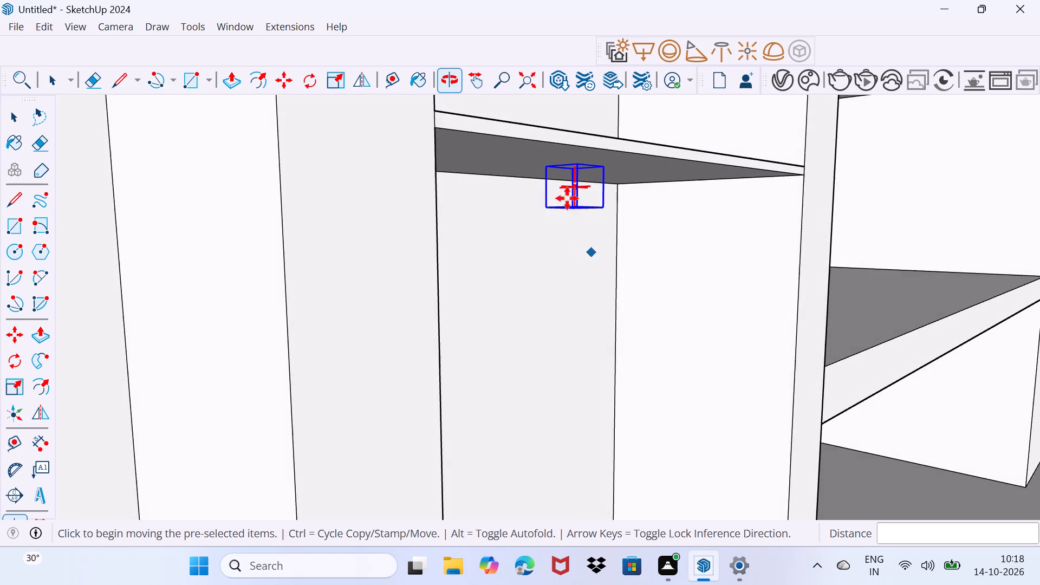
pyautogui.scroll(6, 547, 152)
pyautogui.scroll(5, 550, 210)
pyautogui.moveTo(561, 239); pyautogui.dragTo(630, 250, button='middle')
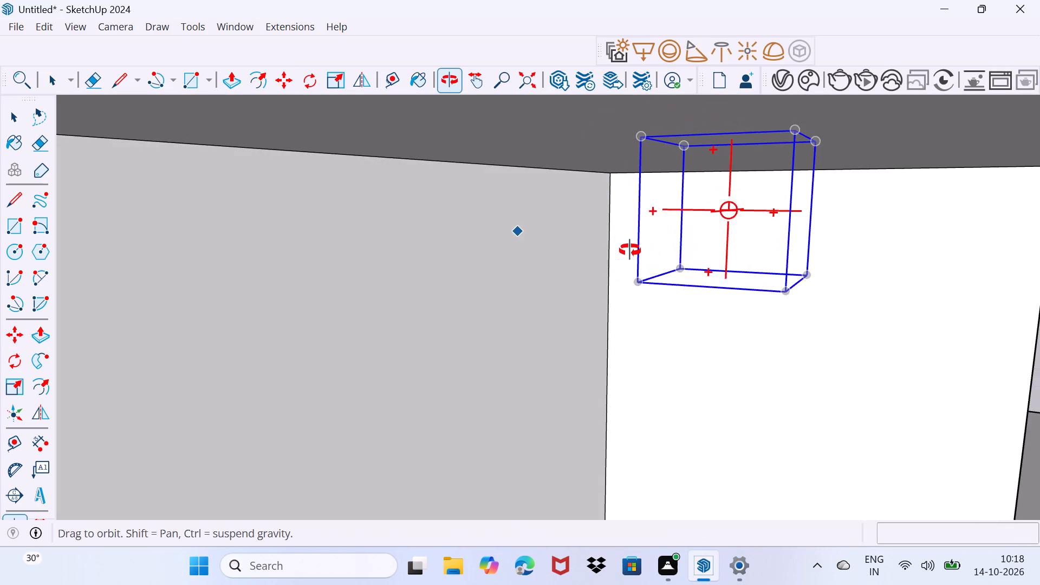
pyautogui.moveTo(630, 250); pyautogui.dragTo(633, 250, button='middle')
pyautogui.click(640, 140)
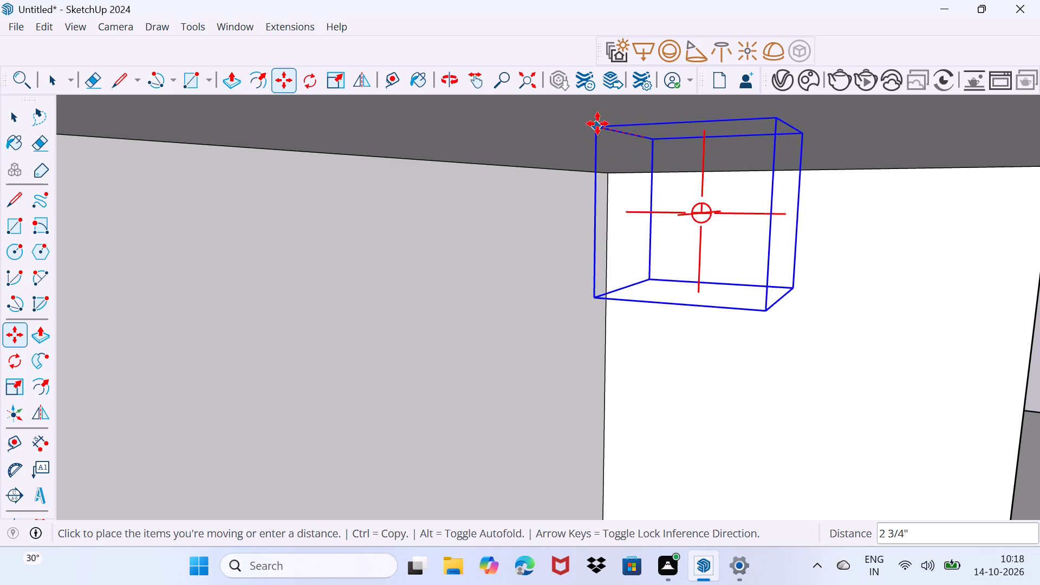
pyautogui.moveTo(599, 124); pyautogui.dragTo(727, 133, button='middle')
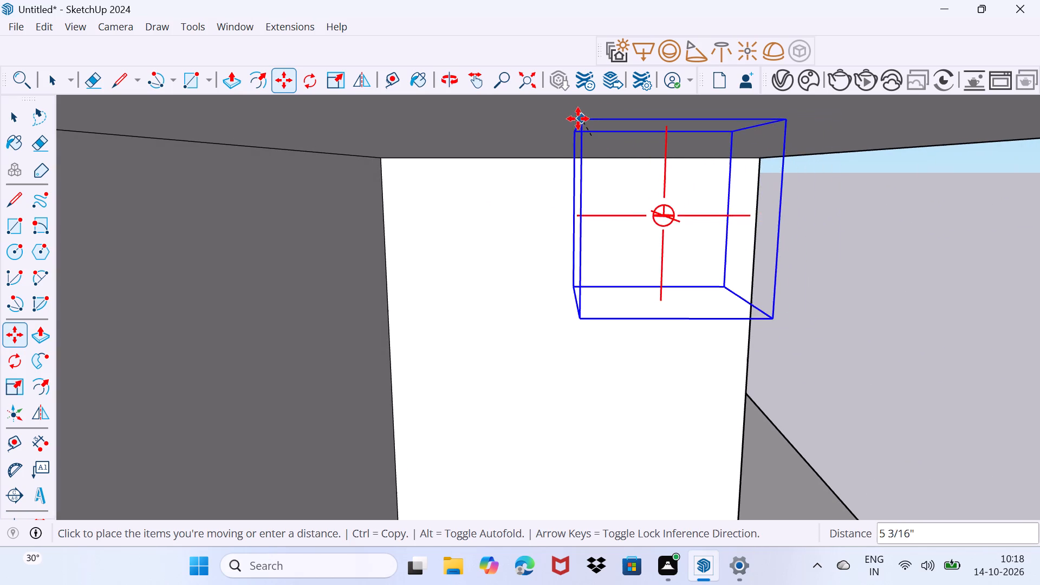
pyautogui.click(552, 116)
pyautogui.press('space')
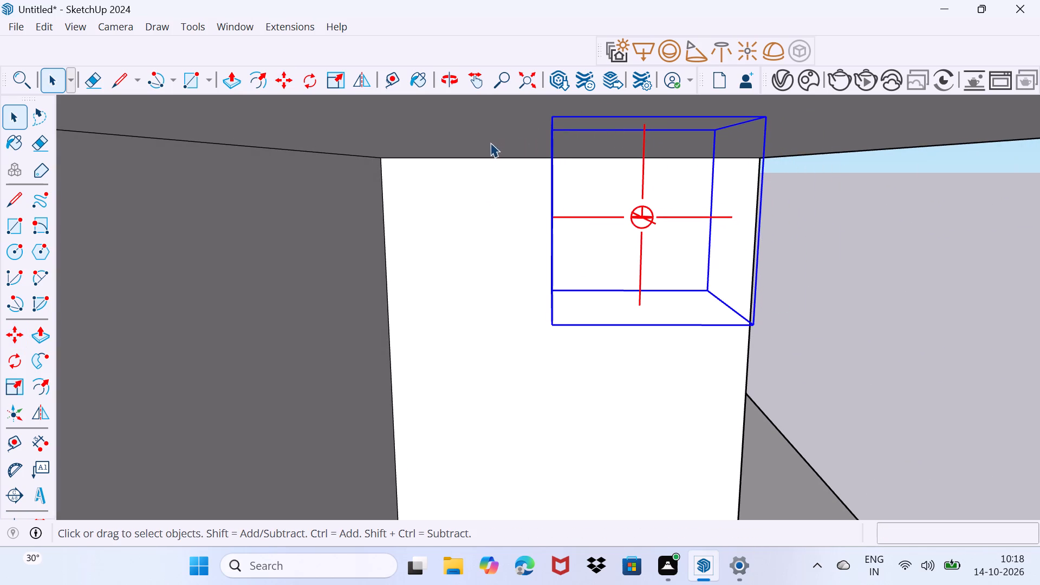
pyautogui.moveTo(490, 142); pyautogui.dragTo(525, 106)
# Group the parts of the dark-framed double window standing beside the building.
pyautogui.scroll(-4, 488, 144)
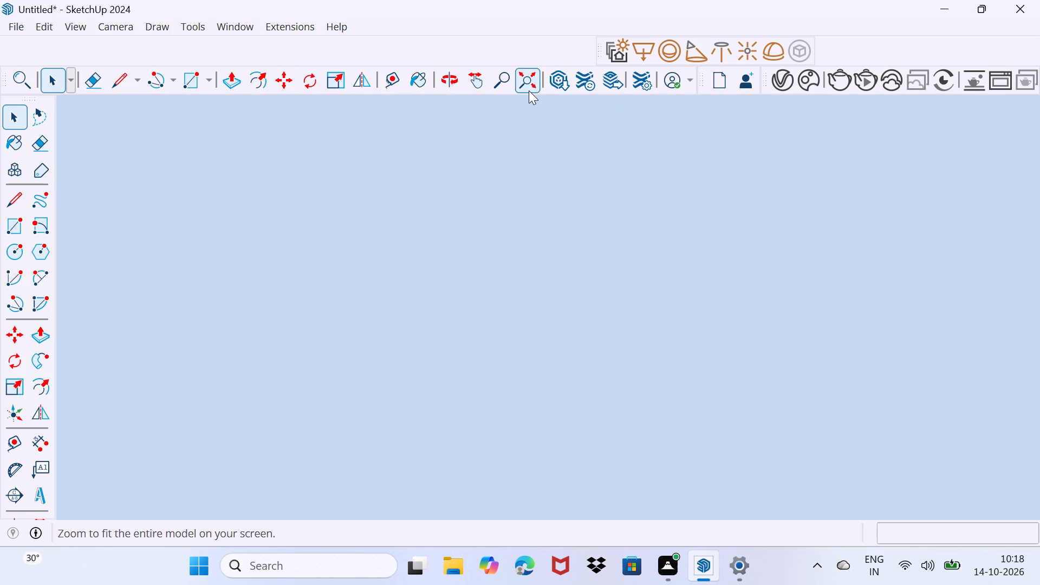
pyautogui.click(529, 90)
pyautogui.moveTo(686, 280); pyautogui.dragTo(320, 246, button='middle')
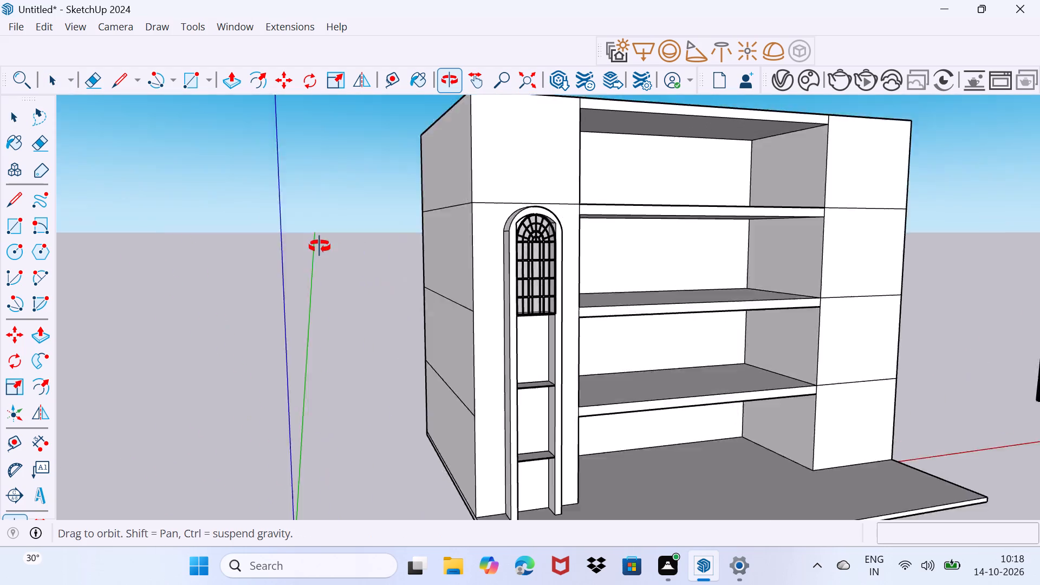
pyautogui.moveTo(320, 246); pyautogui.dragTo(299, 183, button='middle')
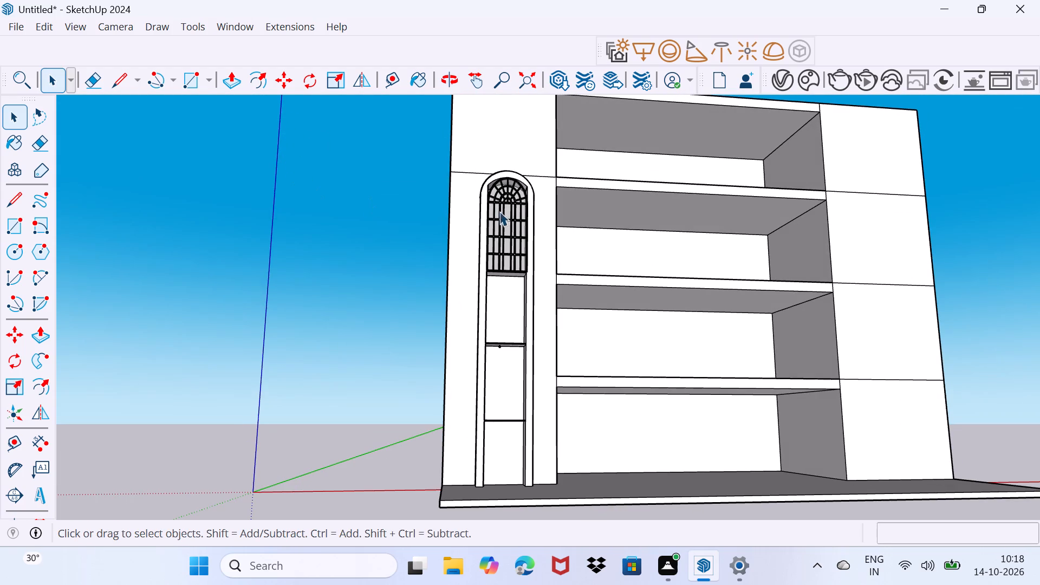
pyautogui.click(504, 217)
pyautogui.scroll(-3, 495, 224)
pyautogui.scroll(1, 535, 283)
pyautogui.scroll(-3, 535, 283)
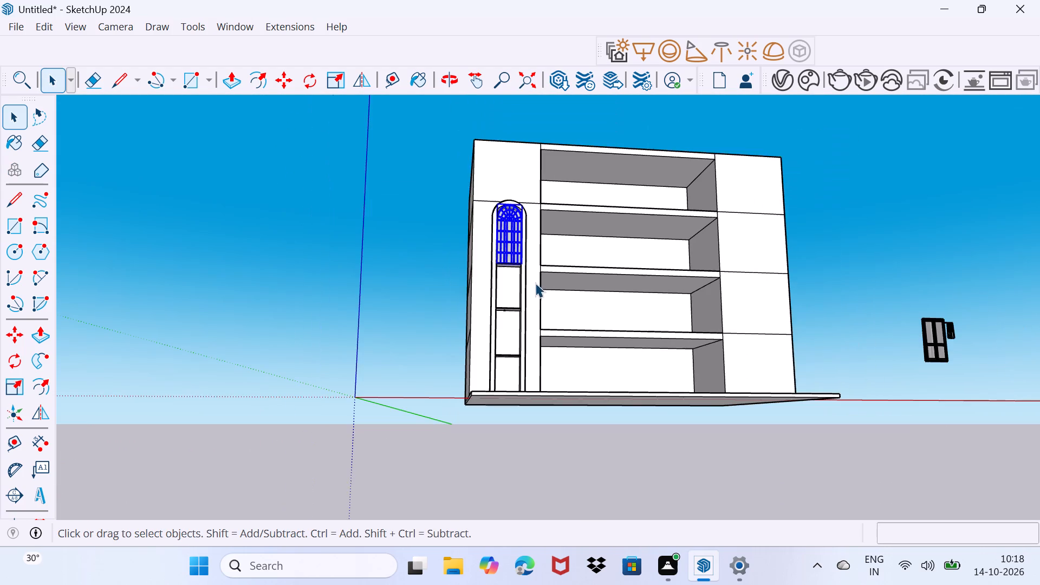
pyautogui.scroll(3, 583, 355)
pyautogui.scroll(-3, 655, 359)
pyautogui.moveTo(974, 367); pyautogui.dragTo(941, 390, button='middle')
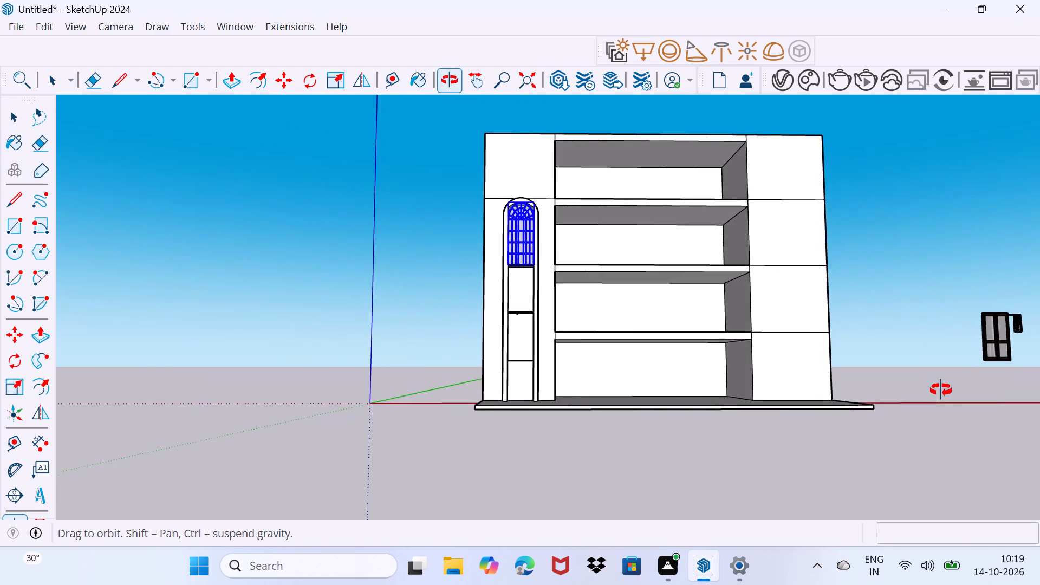
pyautogui.moveTo(941, 390); pyautogui.dragTo(635, 376, button='middle')
pyautogui.scroll(1, 706, 328)
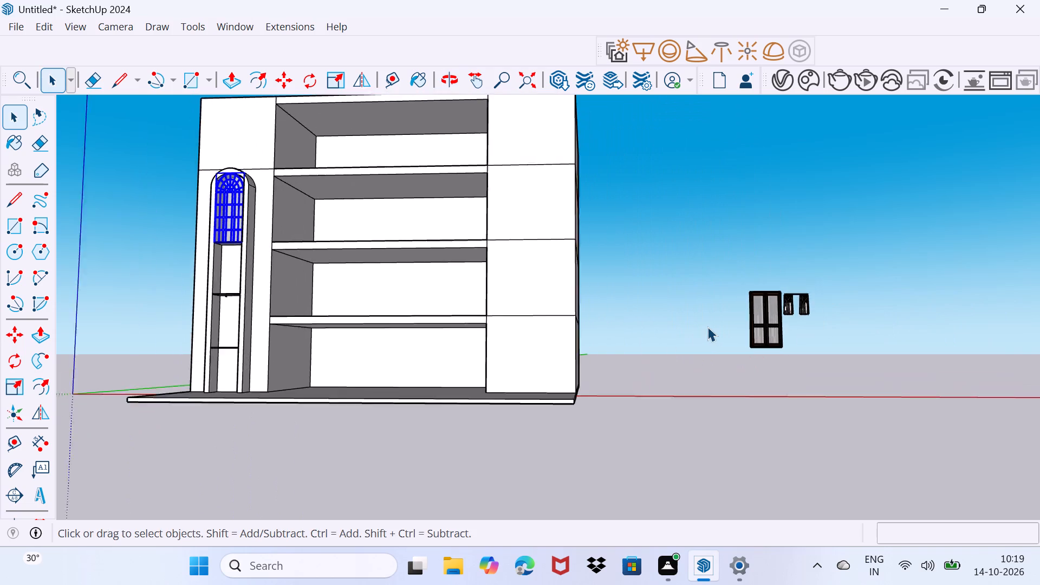
pyautogui.scroll(1, 707, 327)
pyautogui.moveTo(706, 326); pyautogui.dragTo(718, 366, button='middle')
pyautogui.moveTo(744, 270); pyautogui.dragTo(800, 421)
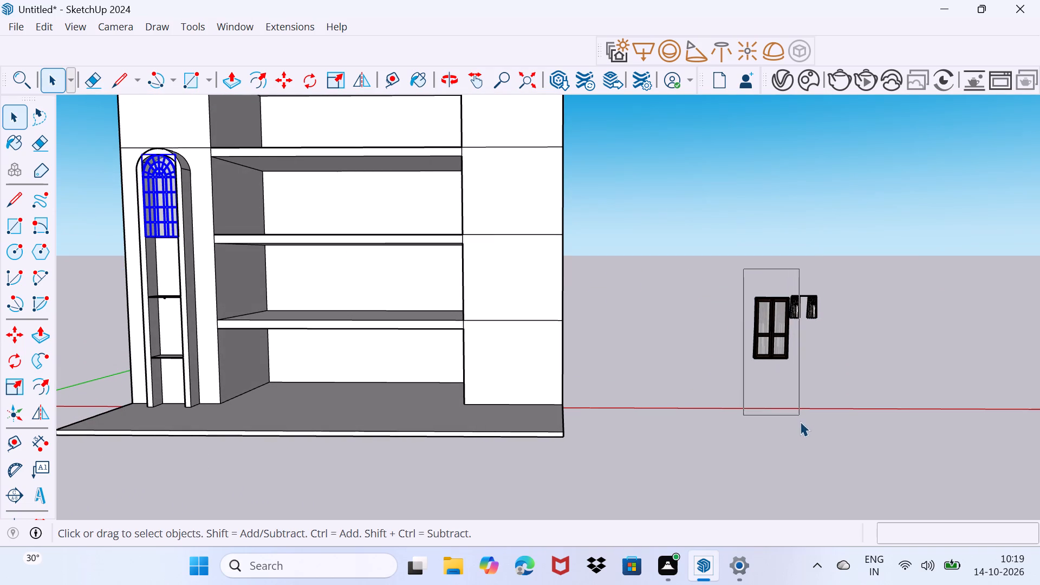
pyautogui.moveTo(800, 421); pyautogui.dragTo(792, 419)
pyautogui.moveTo(815, 381); pyautogui.dragTo(489, 394, button='middle')
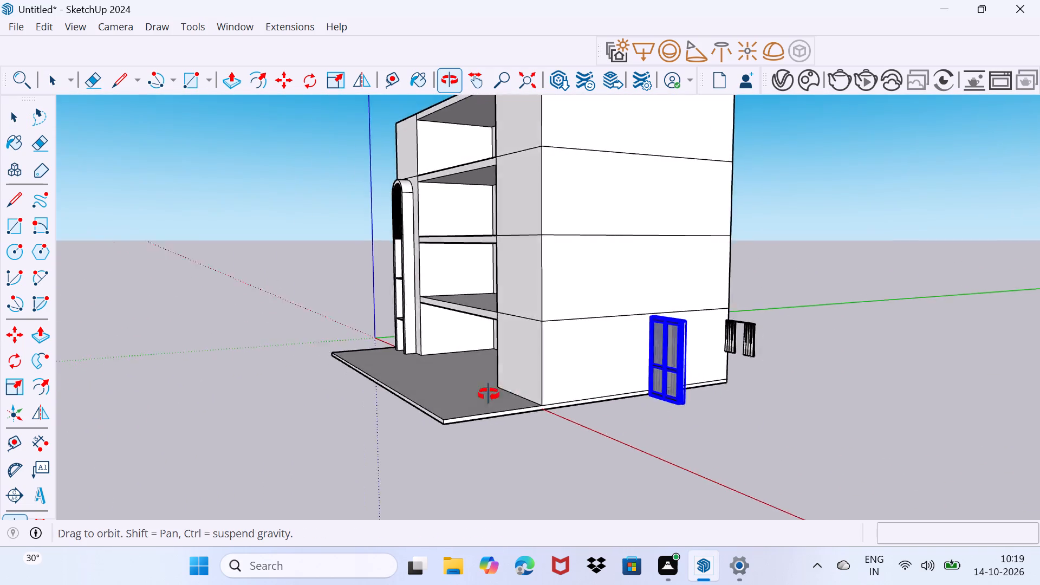
pyautogui.moveTo(489, 394); pyautogui.dragTo(369, 396, button='middle')
pyautogui.rightClick(478, 395)
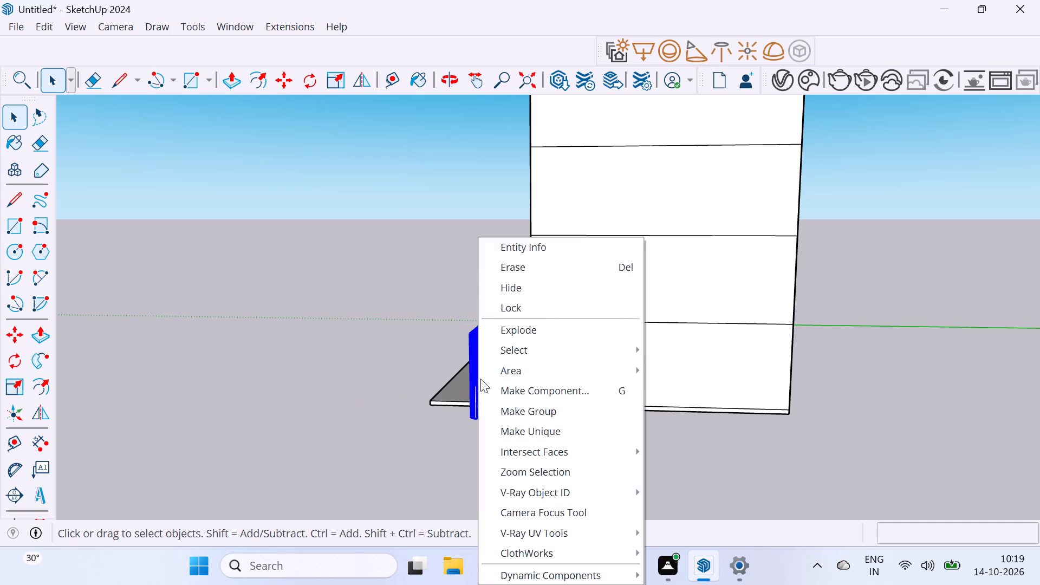
pyautogui.click(555, 406)
# Move the grouped double window about 69' 9" by its lower corner into the arch-topped strip's second opening from the ground.
pyautogui.moveTo(470, 420); pyautogui.dragTo(670, 418, button='middle')
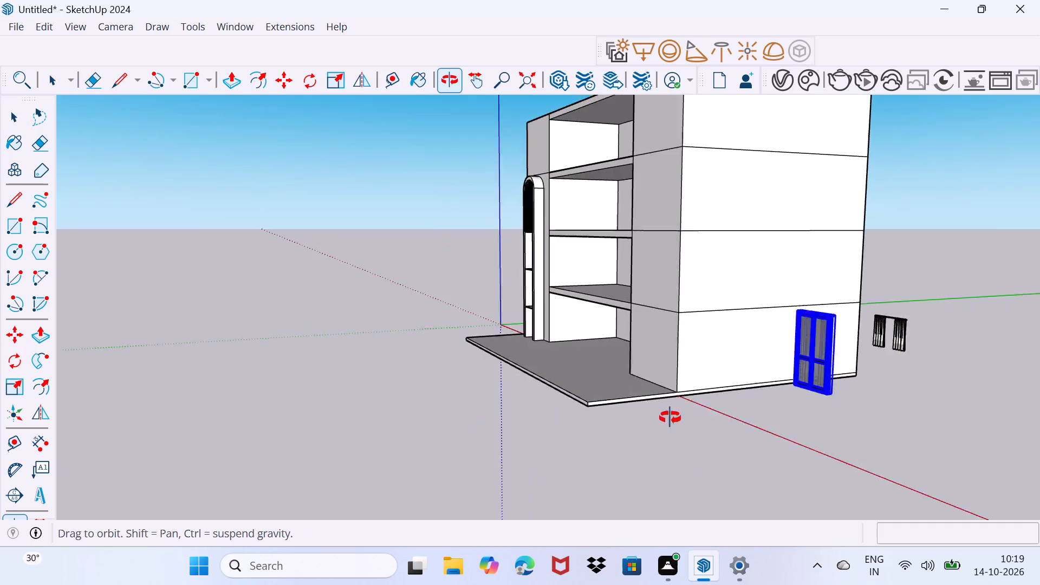
pyautogui.moveTo(670, 418); pyautogui.dragTo(990, 402, button='middle')
pyautogui.scroll(4, 856, 351)
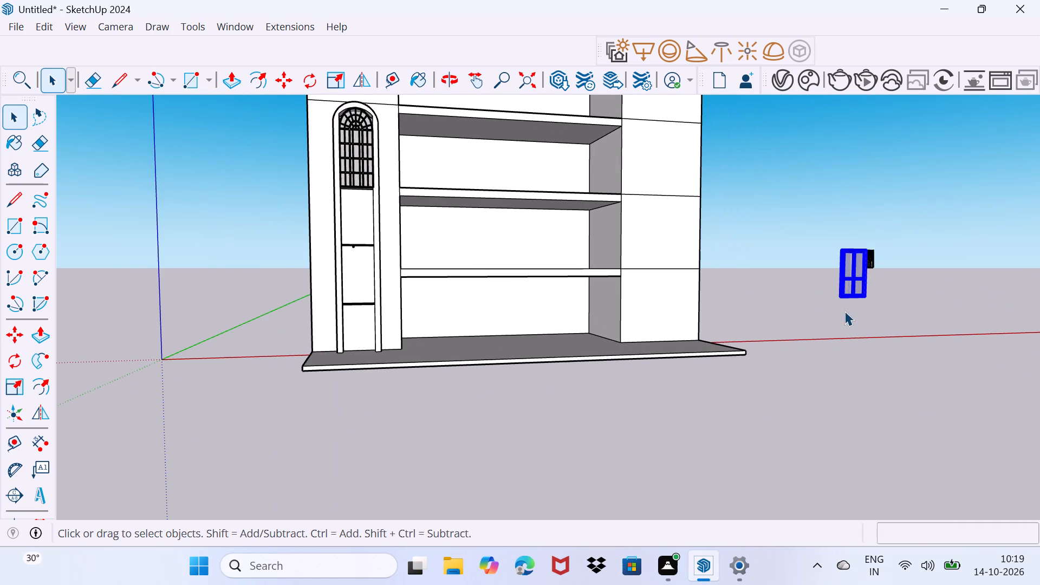
pyautogui.scroll(7, 865, 311)
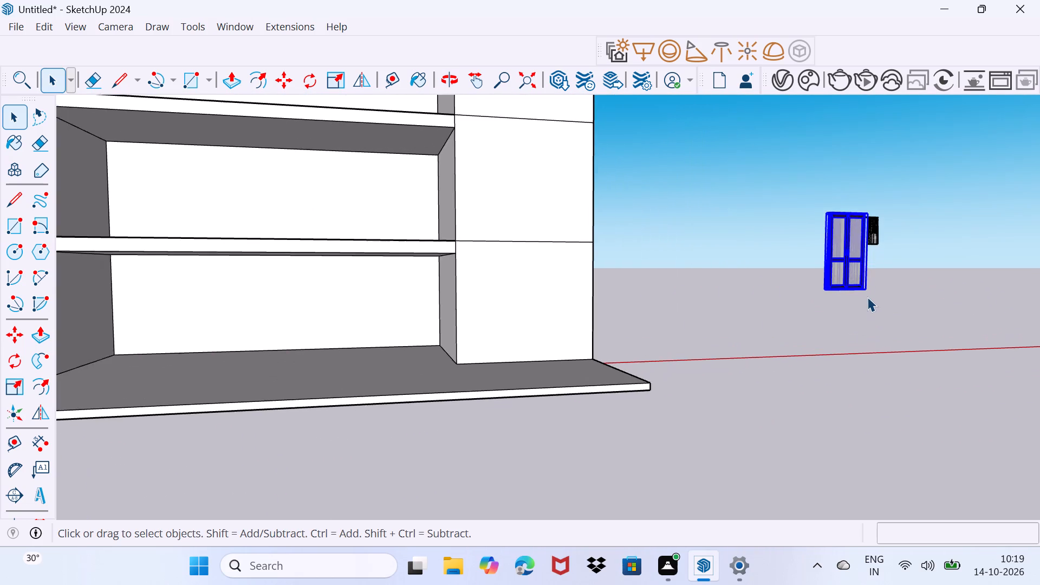
pyautogui.press('m')
pyautogui.click(864, 289)
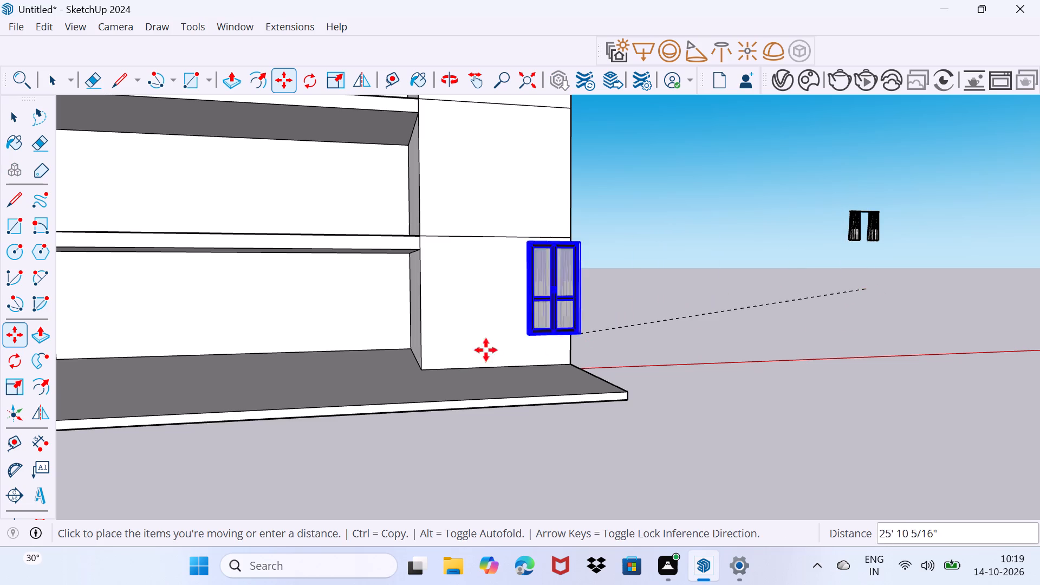
pyautogui.scroll(-6, 322, 347)
pyautogui.moveTo(284, 337); pyautogui.dragTo(387, 333, button='middle')
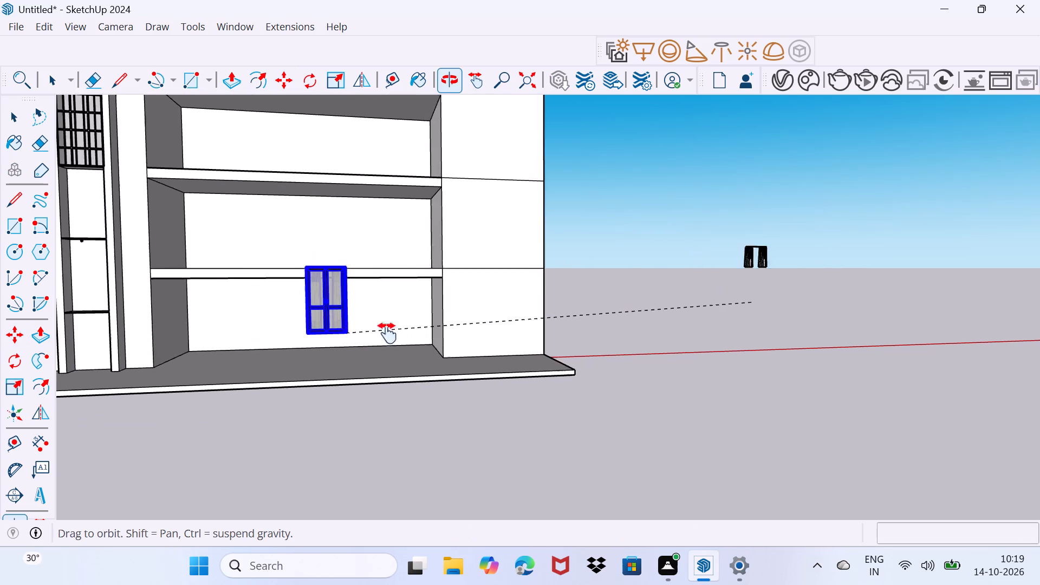
pyautogui.moveTo(387, 333); pyautogui.dragTo(734, 363, button='middle')
pyautogui.scroll(8, 621, 345)
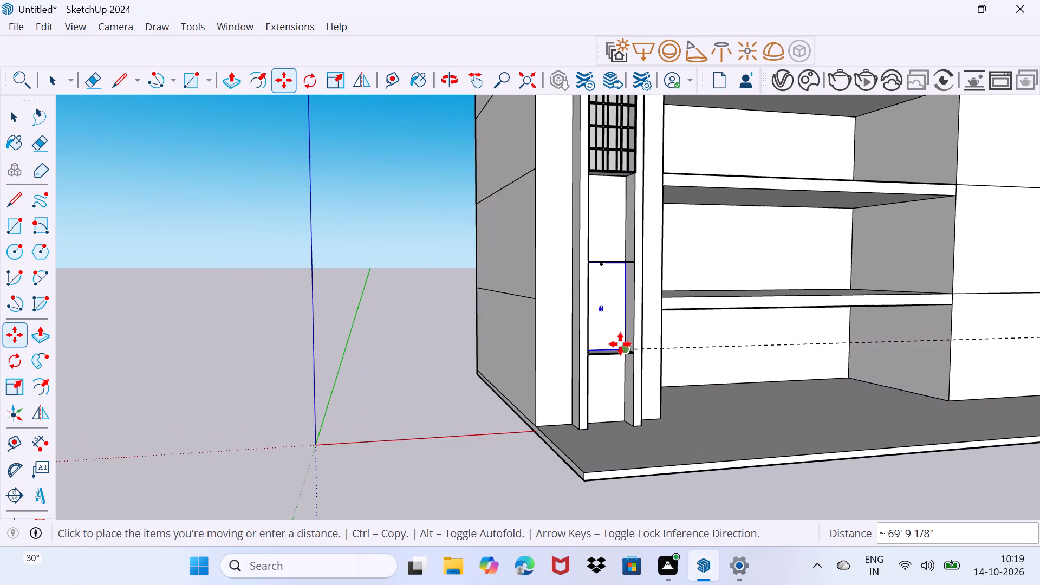
pyautogui.scroll(13, 620, 344)
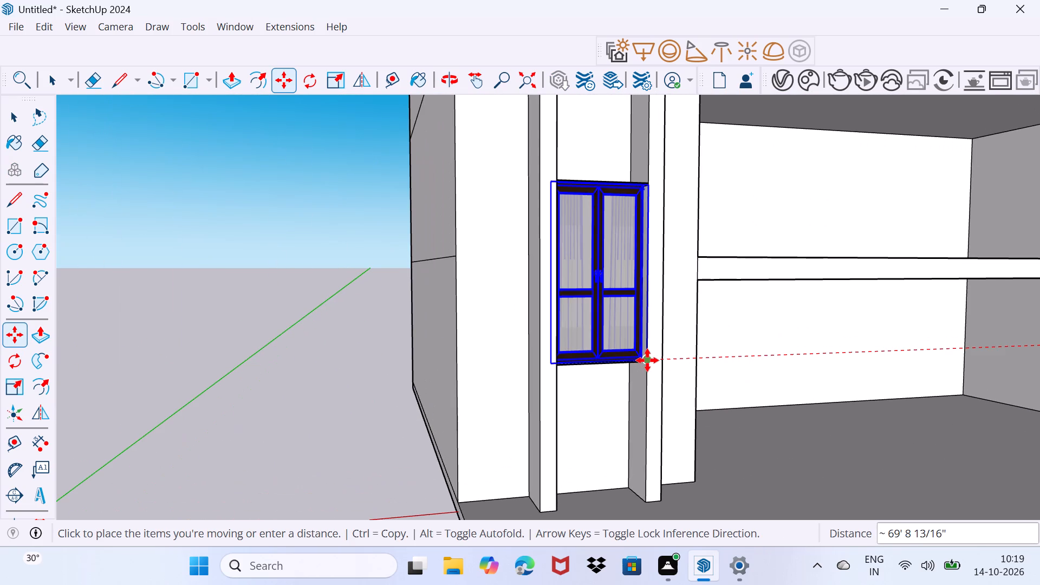
pyautogui.click(647, 360)
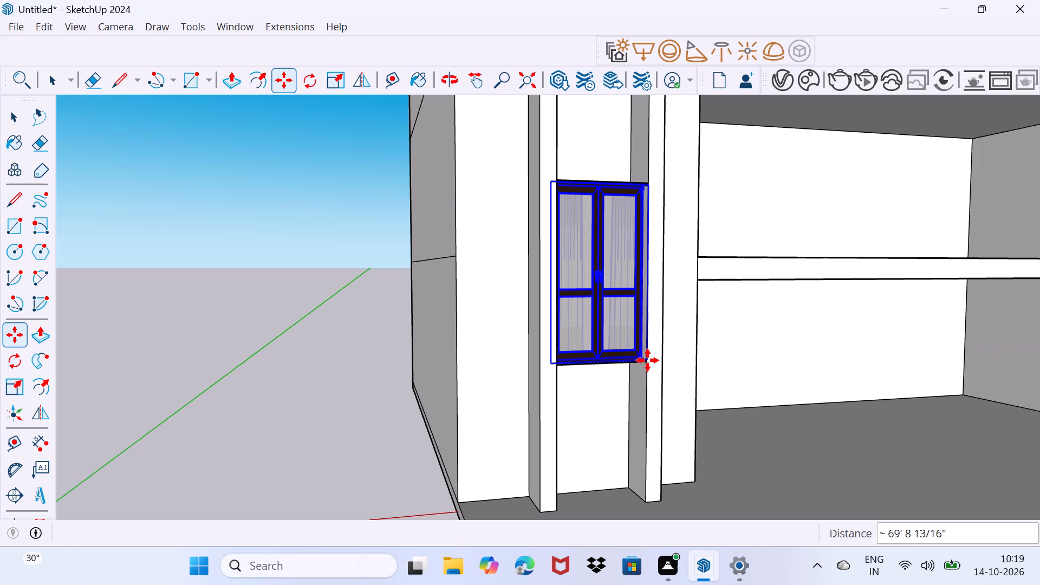
# Shift the double window about 2 9/16" along the red axis to align it within the strip's opening.
pyautogui.moveTo(650, 362); pyautogui.dragTo(557, 382, button='middle')
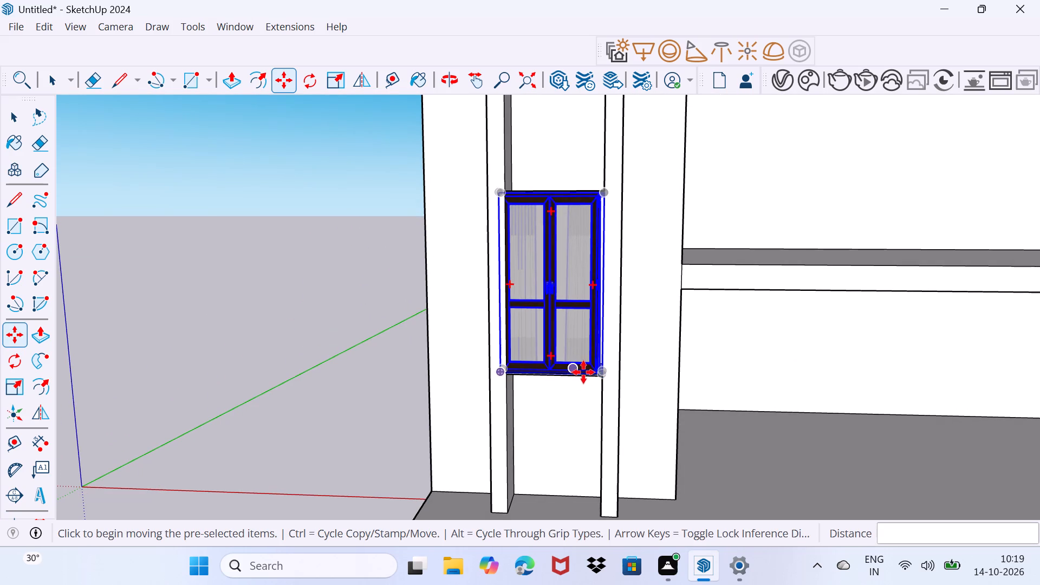
pyautogui.click(603, 372)
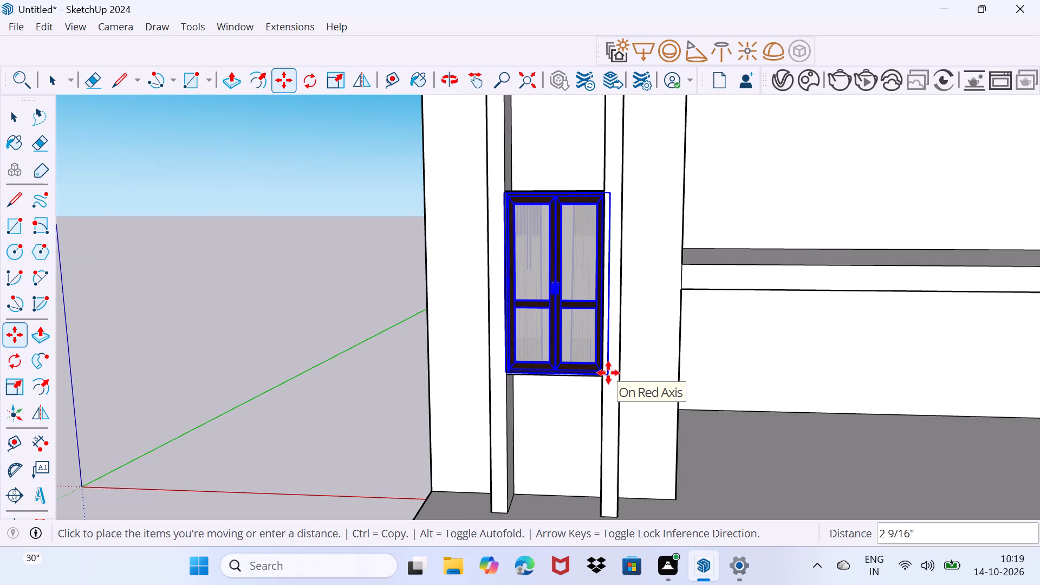
pyautogui.click(608, 373)
pyautogui.press('space')
pyautogui.moveTo(609, 390); pyautogui.dragTo(624, 374)
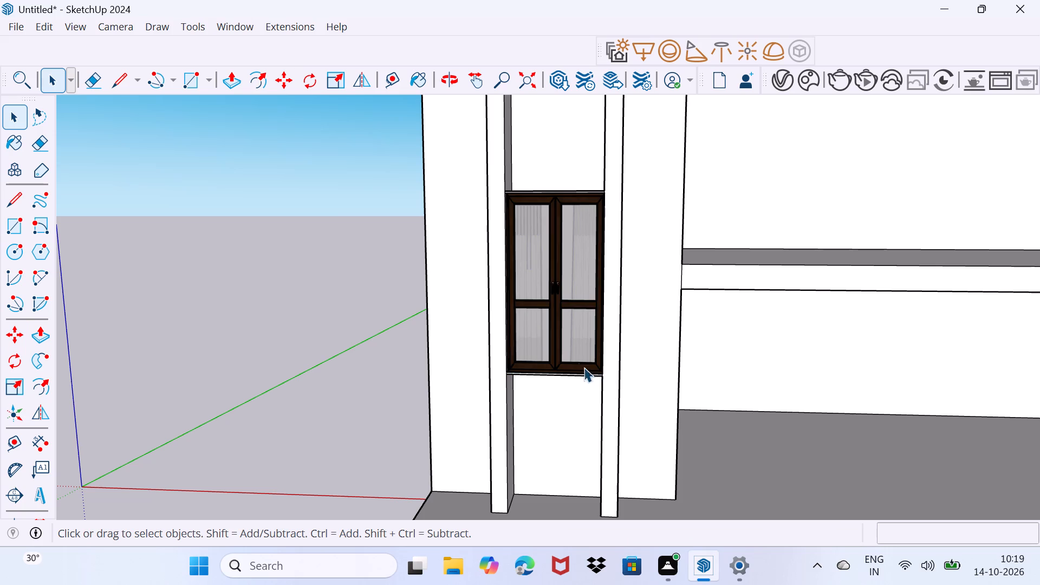
# Move the arched grid window about 77' 7" by its lower corner from the strip into the open space beside the building.
pyautogui.moveTo(563, 349); pyautogui.dragTo(562, 343, button='middle')
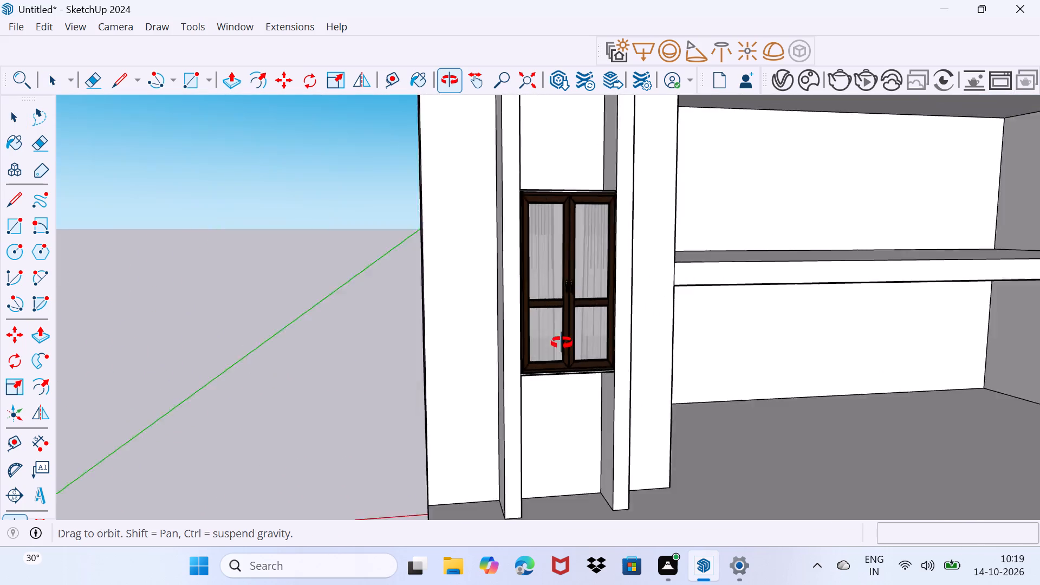
pyautogui.moveTo(562, 343); pyautogui.dragTo(546, 343, button='middle')
pyautogui.scroll(-7, 544, 343)
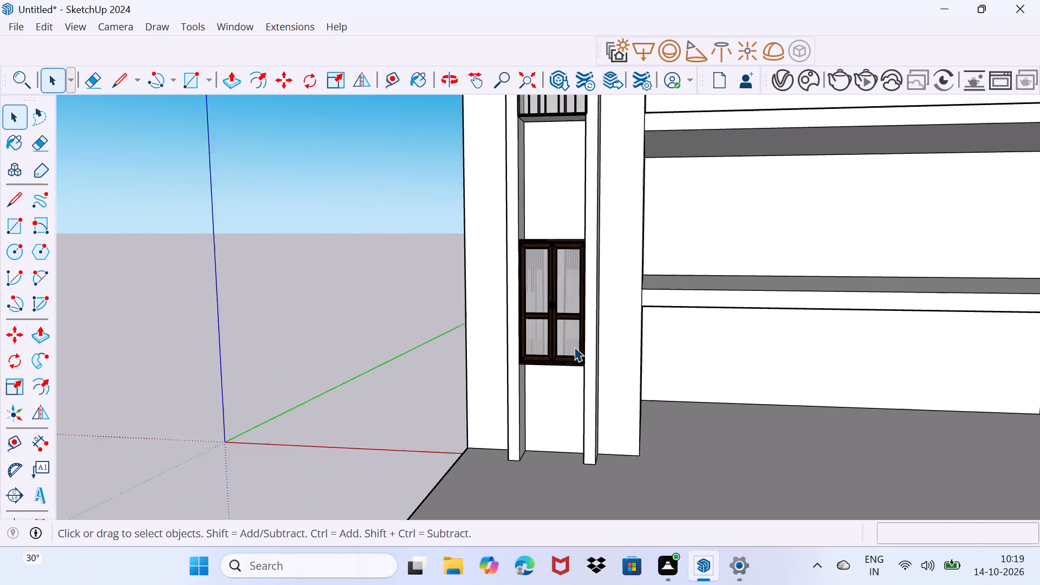
pyautogui.scroll(-3, 574, 347)
pyautogui.moveTo(646, 317); pyautogui.dragTo(483, 343, button='middle')
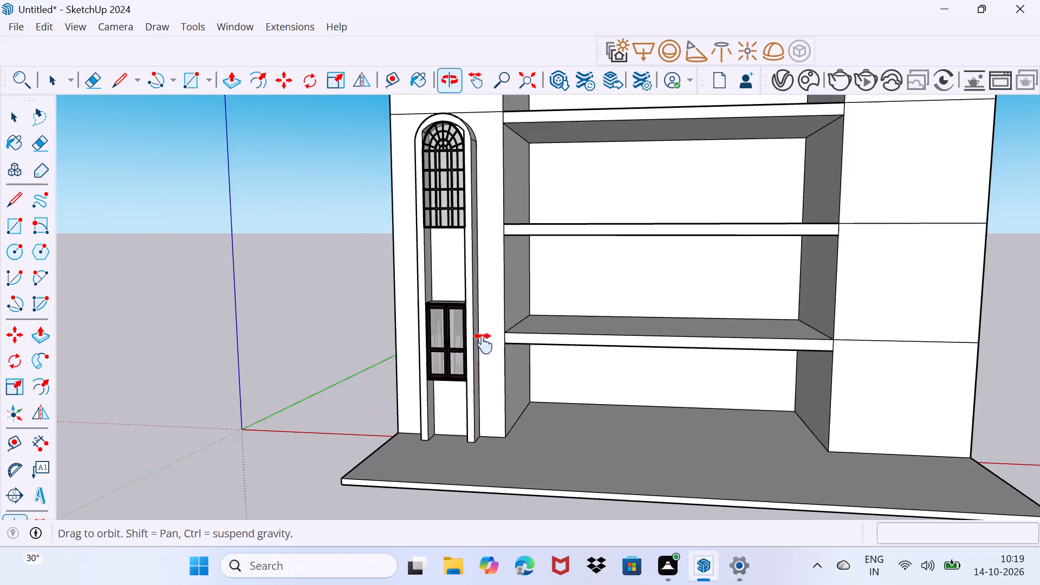
pyautogui.moveTo(483, 343); pyautogui.dragTo(332, 333, button='middle')
pyautogui.moveTo(330, 334); pyautogui.dragTo(461, 335, button='middle')
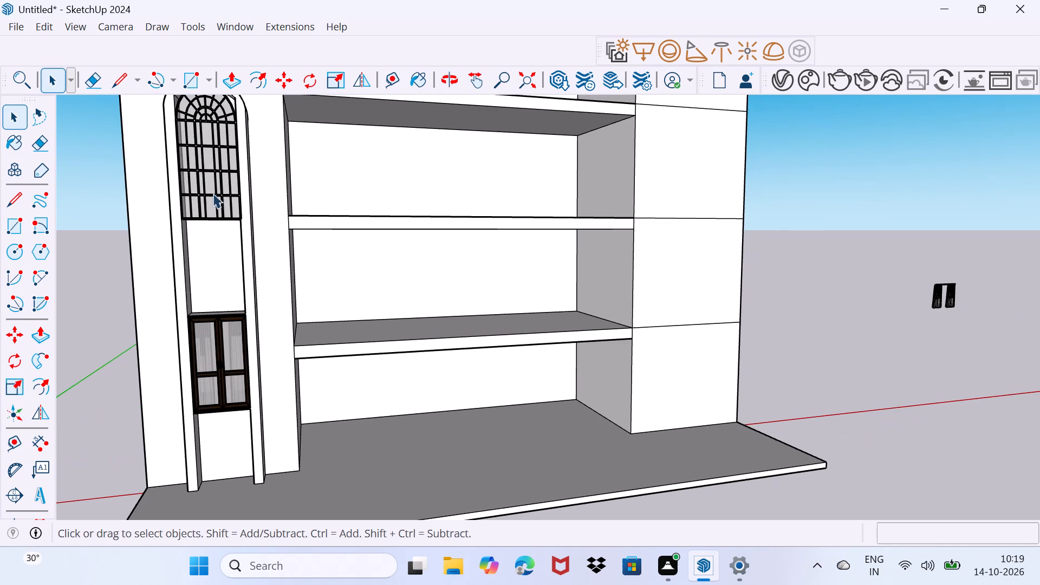
pyautogui.click(192, 189)
pyautogui.scroll(4, 212, 207)
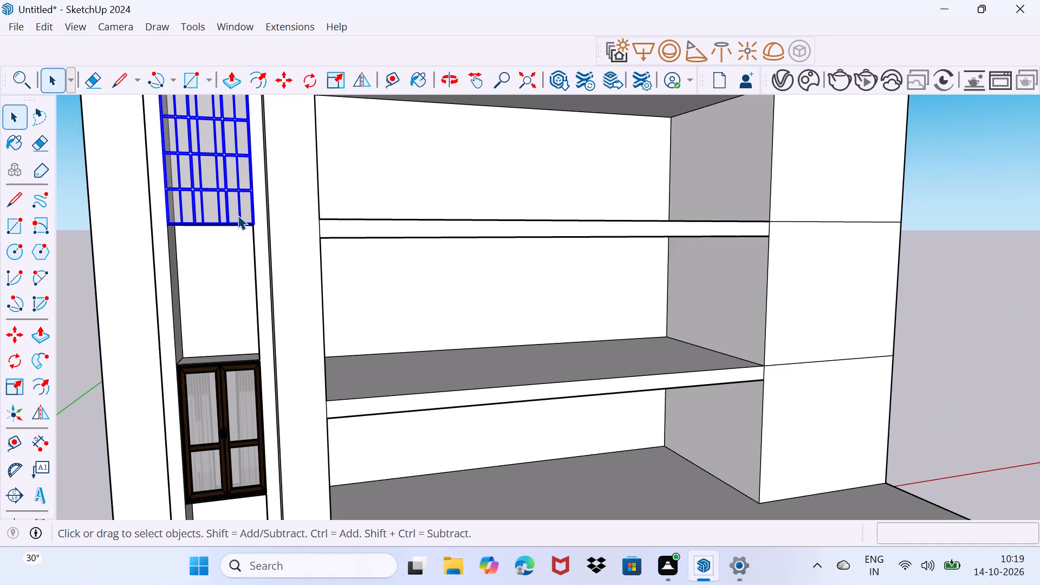
pyautogui.press('m')
pyautogui.click(254, 227)
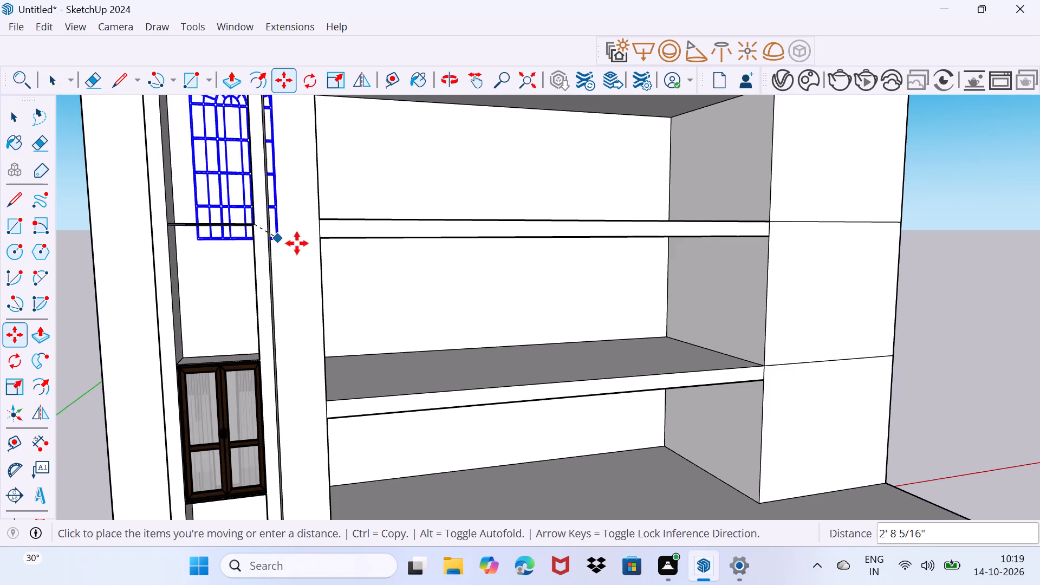
pyautogui.scroll(-3, 650, 296)
pyautogui.keyDown('shift'); pyautogui.moveTo(837, 299); pyautogui.dragTo(164, 289, button='middle'); pyautogui.keyUp('shift')
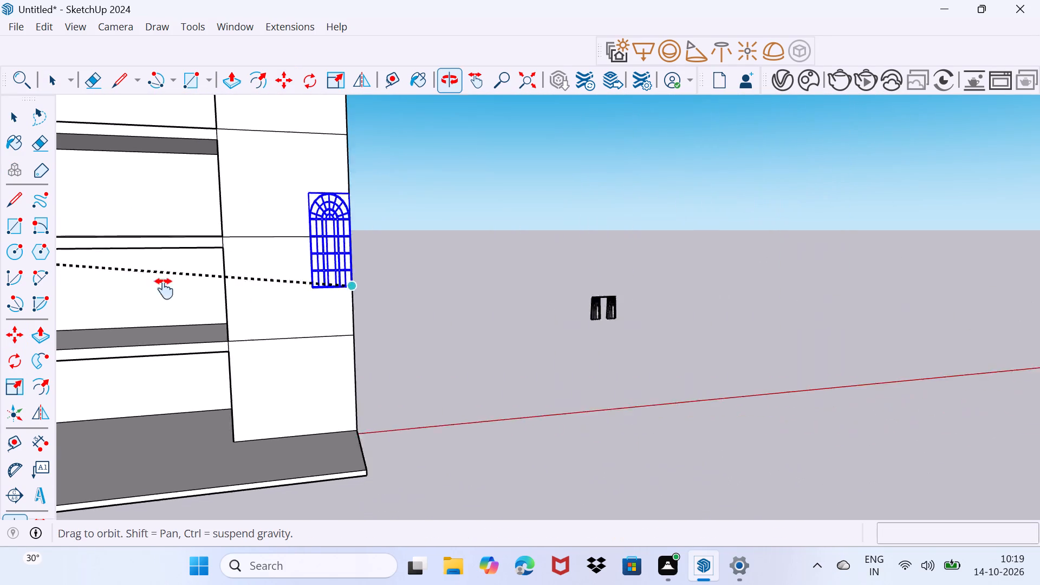
pyautogui.keyDown('shift'); pyautogui.moveTo(164, 289); pyautogui.dragTo(154, 289, button='middle'); pyautogui.keyUp('shift')
pyautogui.scroll(-4, 630, 368)
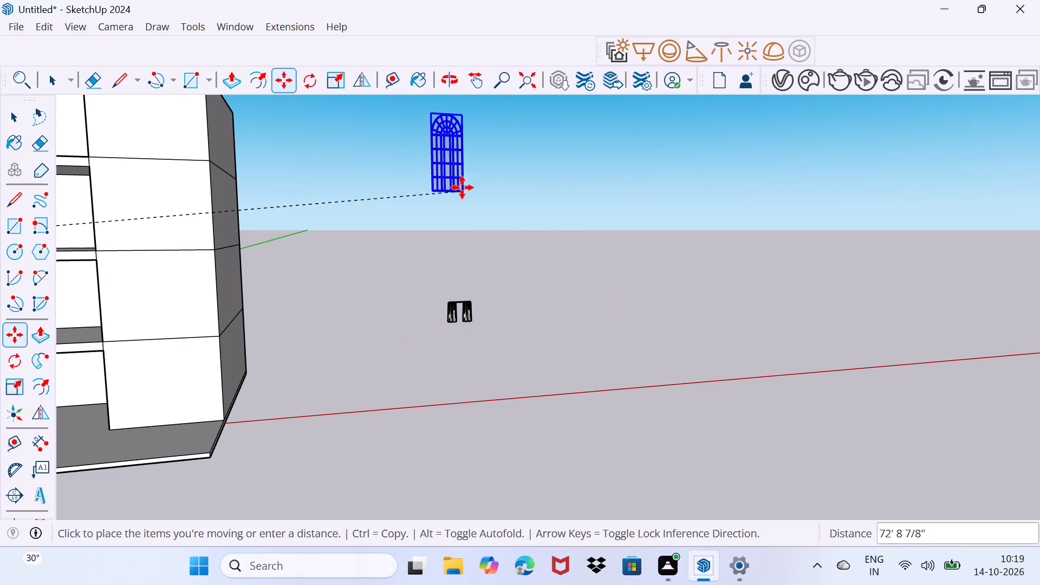
pyautogui.click(504, 252)
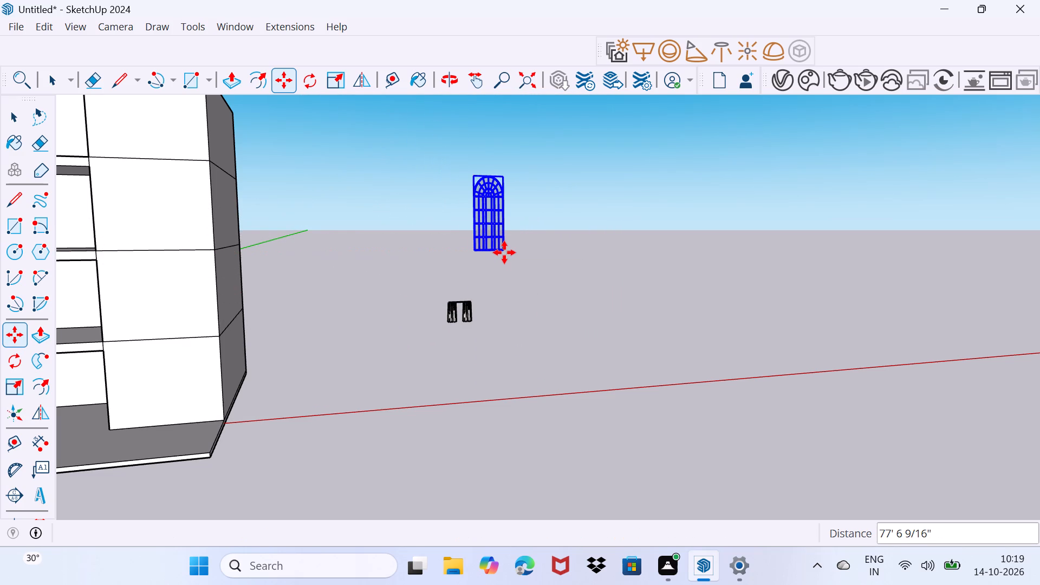
# Move the pair of curtains by its upper corner onto the back of the arched window, just below the arch.
pyautogui.moveTo(523, 253); pyautogui.dragTo(14, 297, button='middle')
pyautogui.moveTo(591, 287); pyautogui.dragTo(296, 296, button='middle')
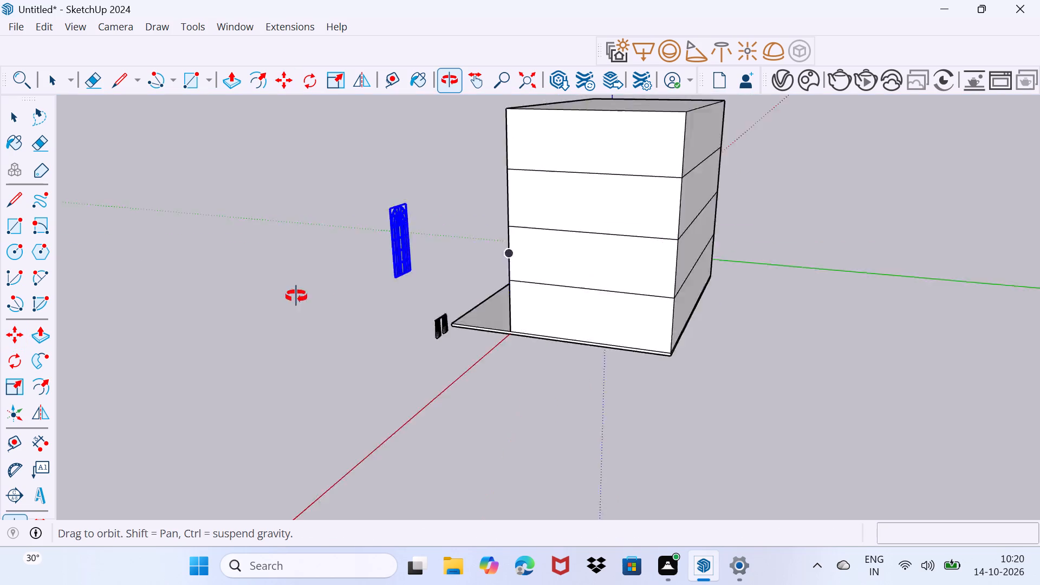
pyautogui.moveTo(296, 296); pyautogui.dragTo(226, 285, button='middle')
pyautogui.moveTo(227, 284); pyautogui.dragTo(465, 323, button='middle')
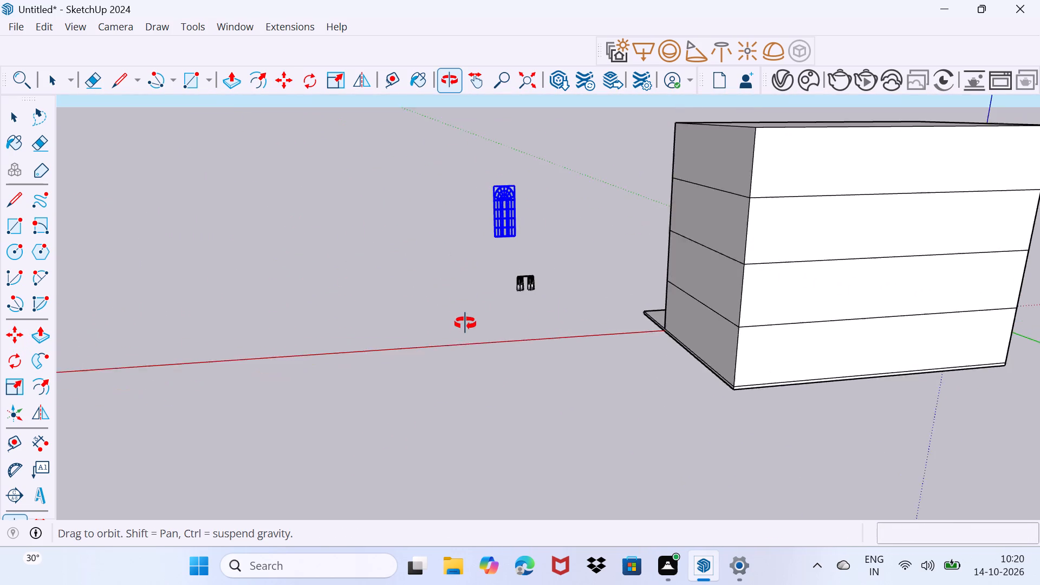
pyautogui.moveTo(465, 323); pyautogui.dragTo(463, 311, button='middle')
pyautogui.scroll(9, 489, 292)
pyautogui.keyDown('shift'); pyautogui.moveTo(506, 278); pyautogui.dragTo(552, 355, button='middle'); pyautogui.keyUp('shift')
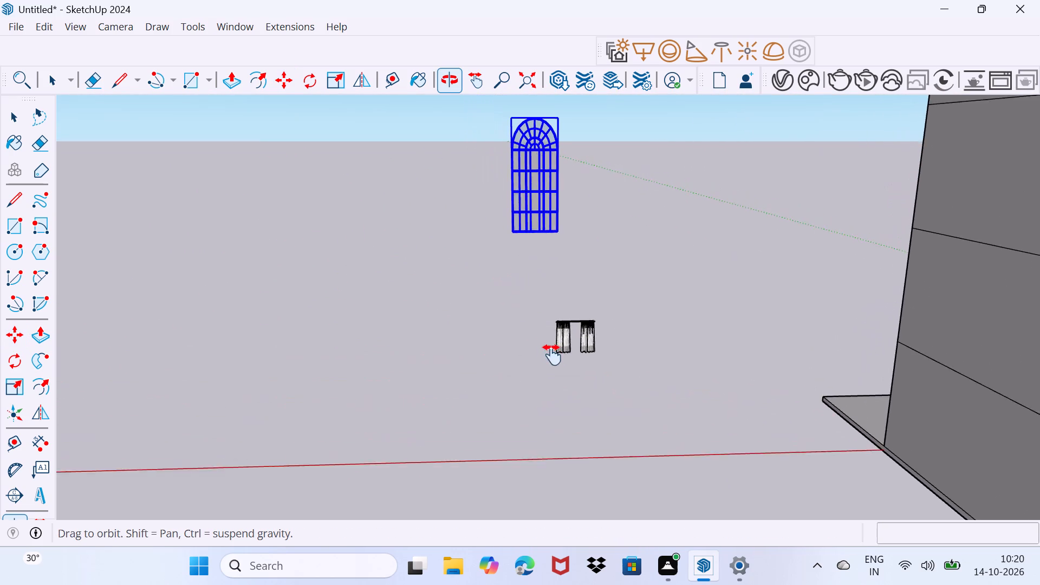
pyautogui.keyDown('shift'); pyautogui.moveTo(552, 355); pyautogui.dragTo(564, 384, button='middle'); pyautogui.keyUp('shift')
pyautogui.scroll(4, 589, 378)
pyautogui.press('space')
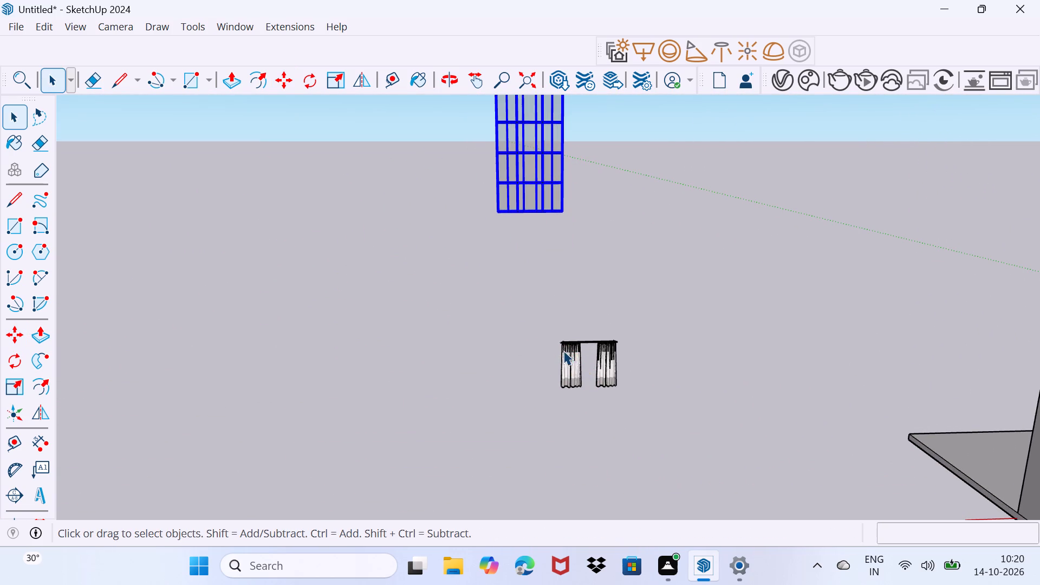
pyautogui.click(563, 350)
pyautogui.scroll(3, 598, 350)
pyautogui.moveTo(607, 349); pyautogui.dragTo(664, 396, button='middle')
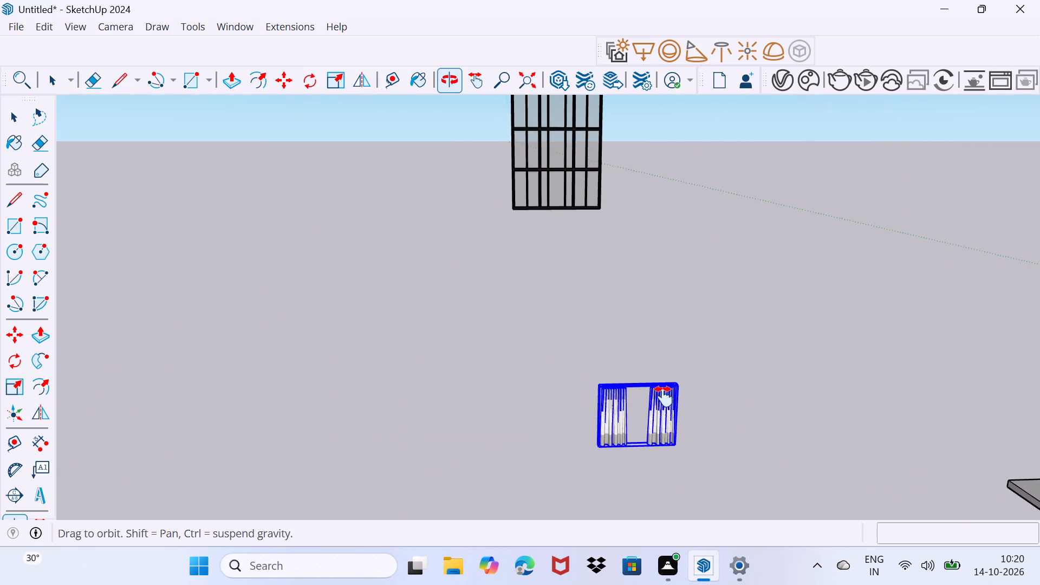
pyautogui.moveTo(664, 396); pyautogui.dragTo(680, 395, button='middle')
pyautogui.moveTo(560, 416); pyautogui.dragTo(924, 453, button='middle')
pyautogui.scroll(3, 680, 365)
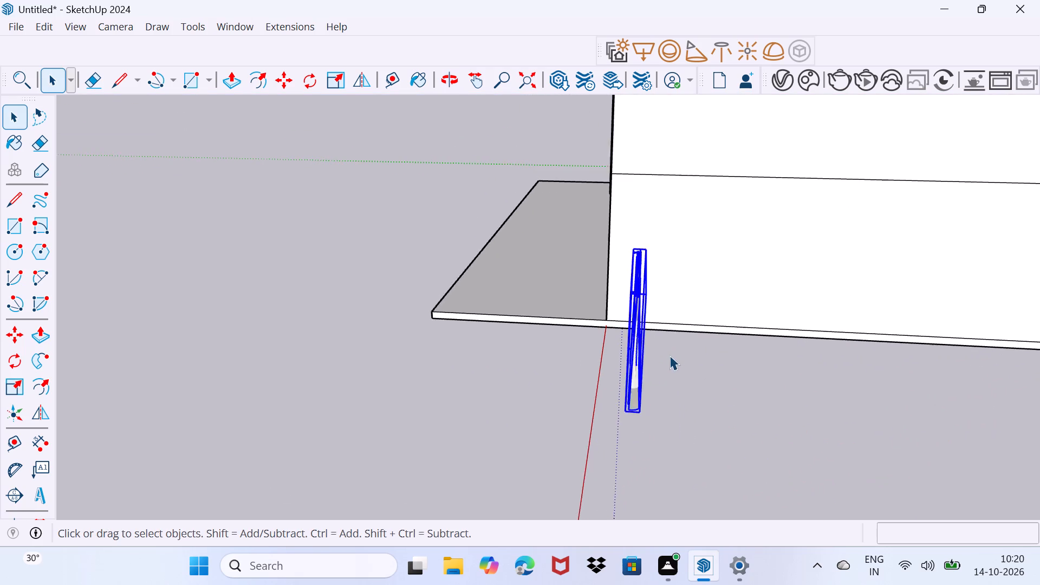
pyautogui.scroll(2, 669, 355)
pyautogui.press('m')
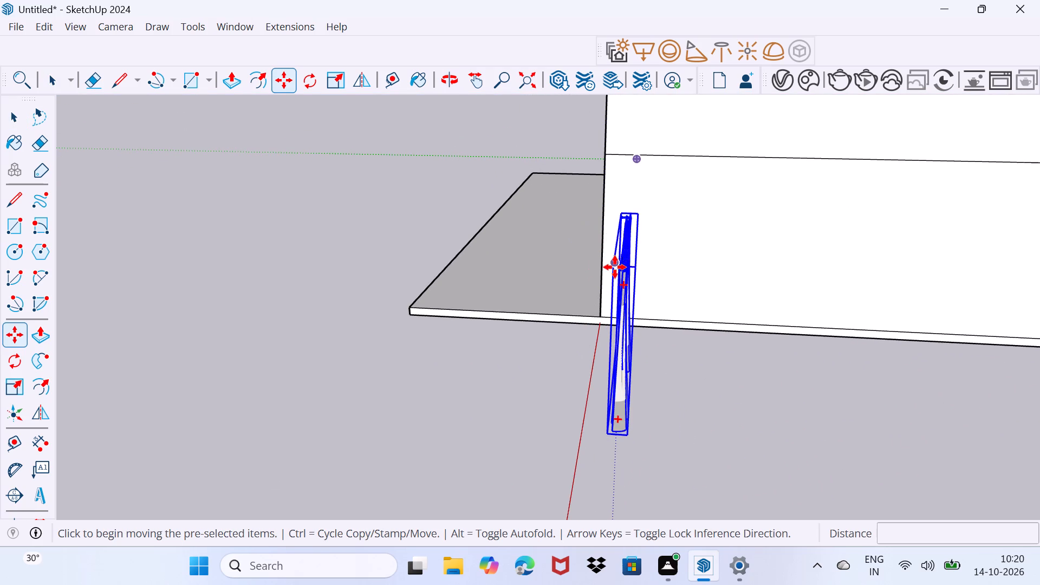
pyautogui.click(609, 262)
pyautogui.scroll(-7, 540, 208)
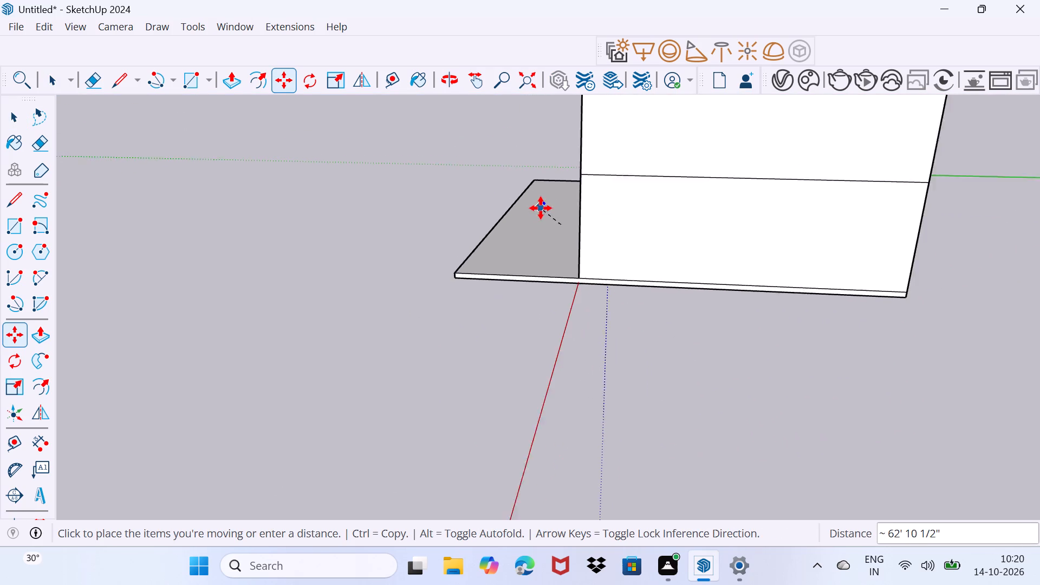
pyautogui.scroll(-7, 541, 208)
pyautogui.scroll(9, 517, 139)
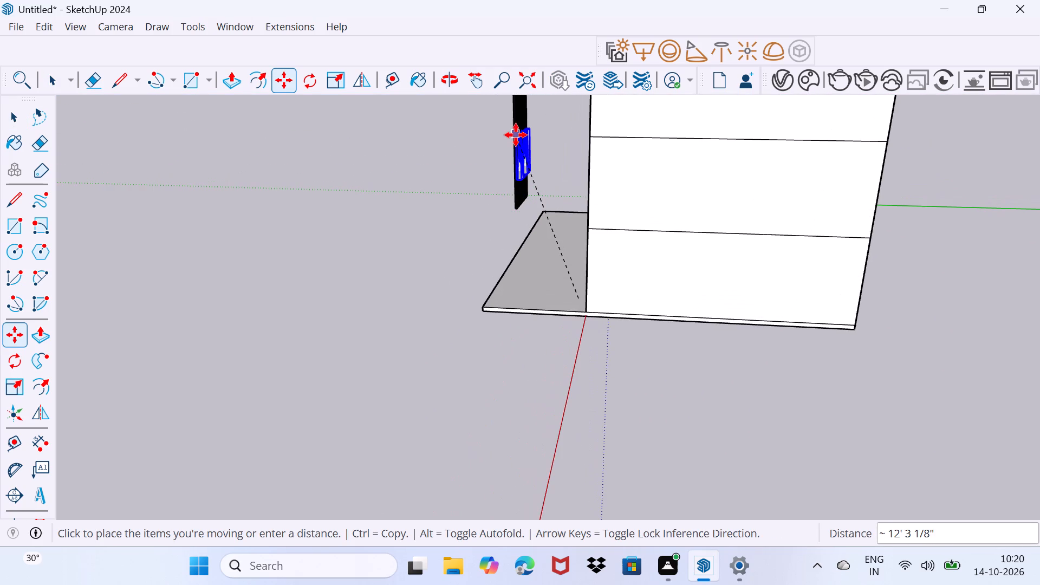
pyautogui.moveTo(516, 135); pyautogui.dragTo(494, 272, button='middle')
pyautogui.scroll(4, 480, 276)
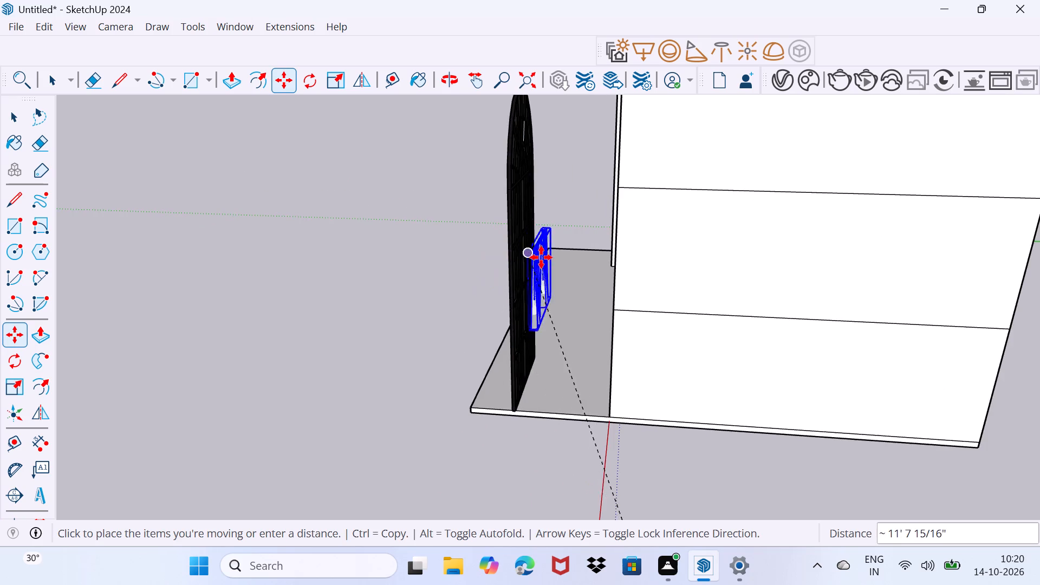
pyautogui.moveTo(541, 259); pyautogui.dragTo(660, 247, button='middle')
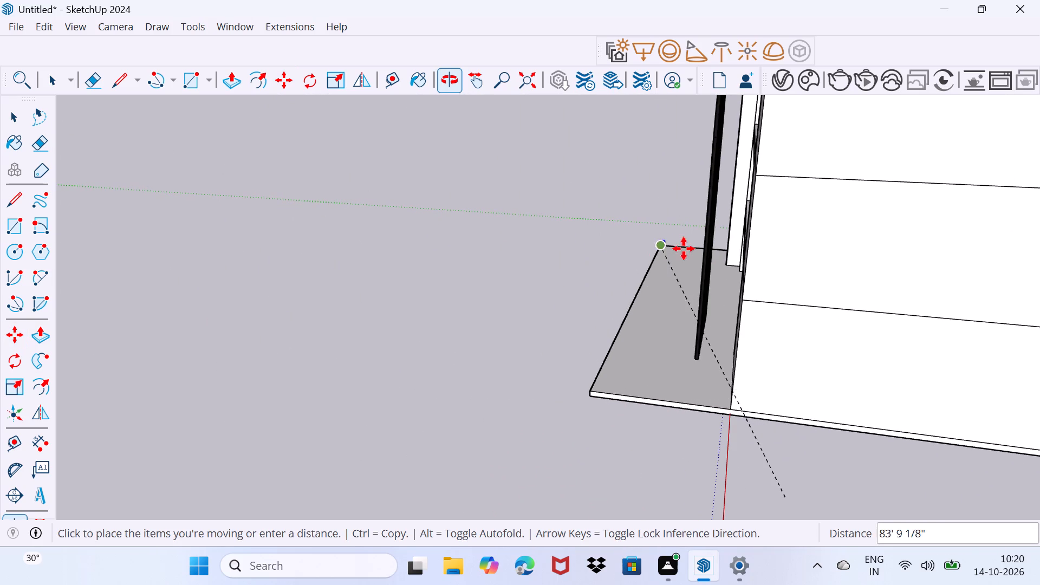
pyautogui.moveTo(721, 204); pyautogui.dragTo(644, 223, button='middle')
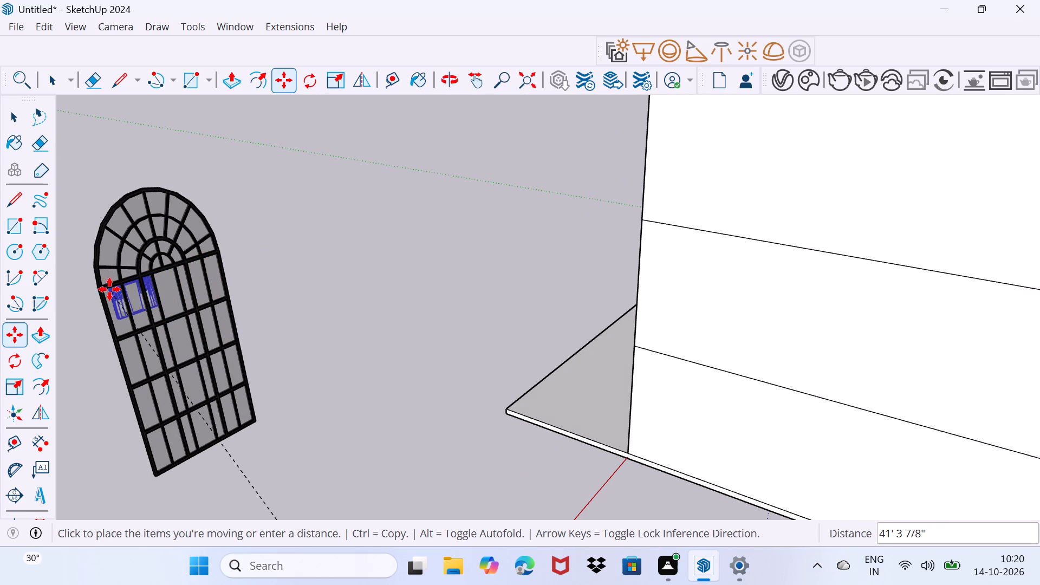
pyautogui.click(118, 293)
# Shift the curtains about 7 5/16" to align them with the back of the arched window's frame, and clear the selection.
pyautogui.moveTo(113, 314); pyautogui.dragTo(253, 314, button='middle')
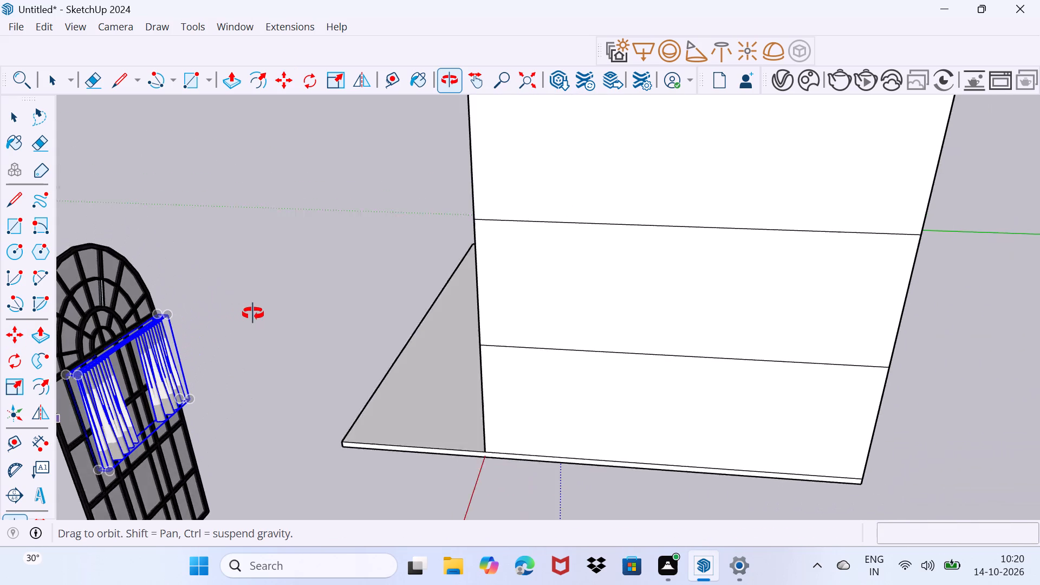
pyautogui.moveTo(253, 314); pyautogui.dragTo(514, 230, button='middle')
pyautogui.scroll(4, 391, 309)
pyautogui.scroll(-1, 413, 315)
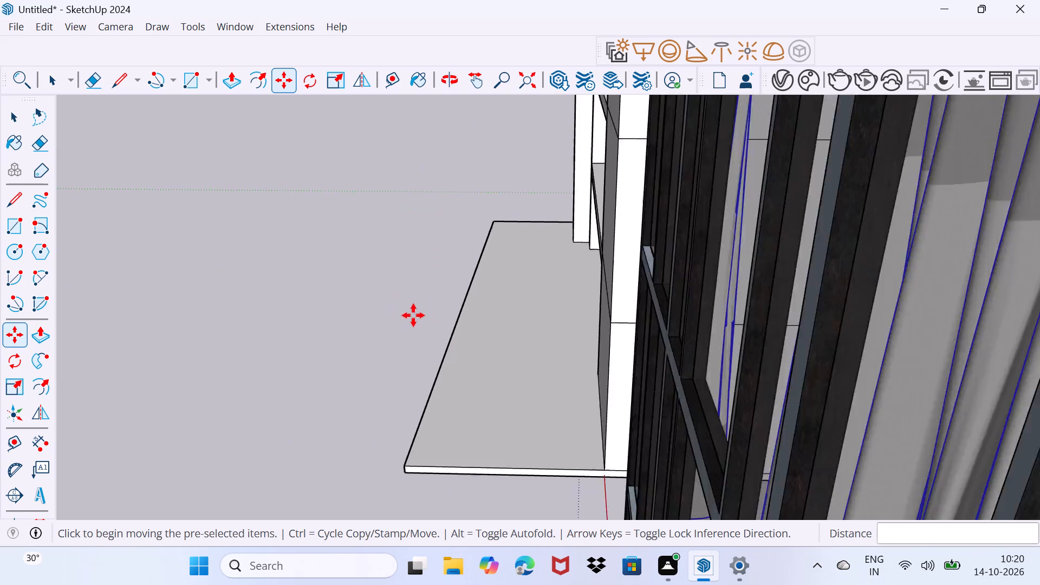
pyautogui.scroll(-1, 413, 315)
pyautogui.click(496, 244)
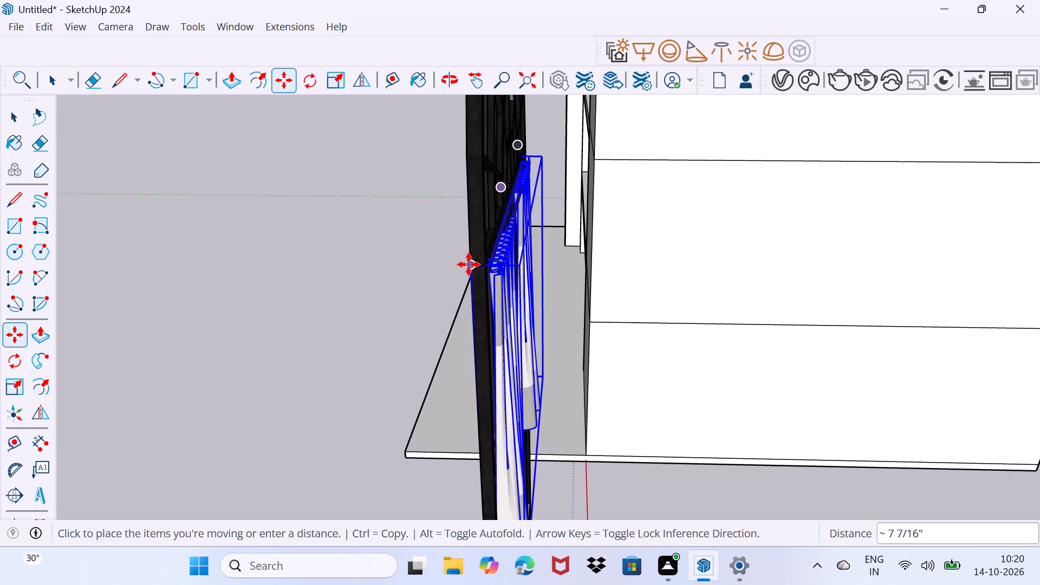
pyautogui.click(476, 265)
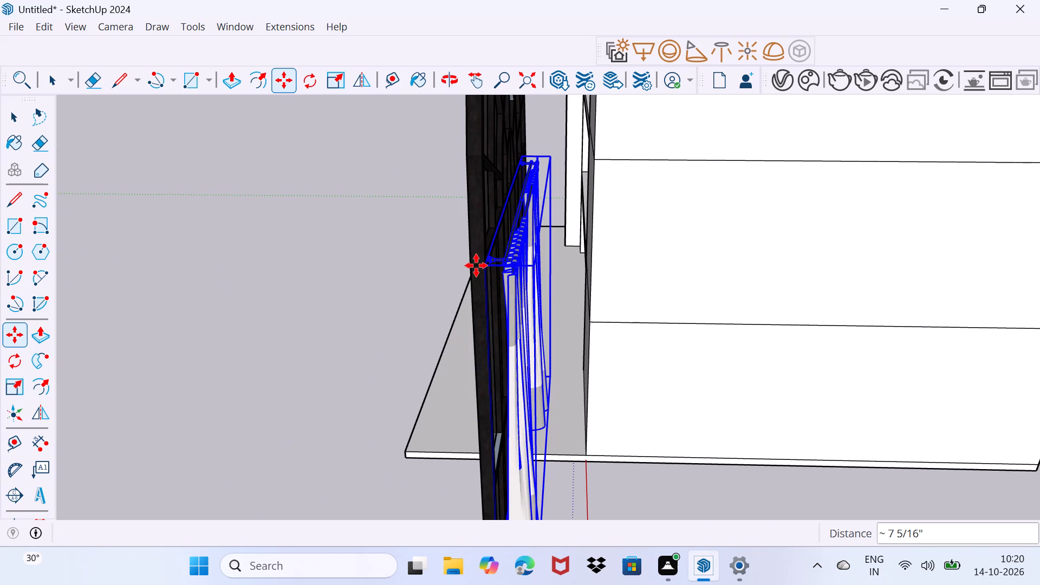
pyautogui.press('space')
pyautogui.moveTo(442, 301); pyautogui.dragTo(458, 272)
# Scale the curtains along the red axis so their width spans the arched window's frame.
pyautogui.moveTo(484, 290); pyautogui.dragTo(185, 264, button='middle')
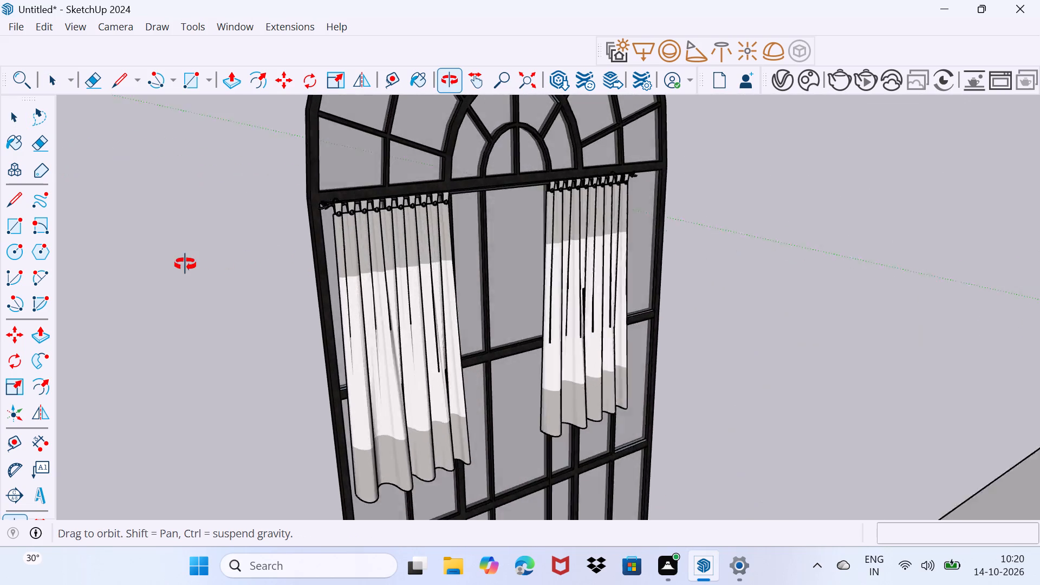
pyautogui.moveTo(185, 264); pyautogui.dragTo(95, 264, button='middle')
pyautogui.click(609, 324)
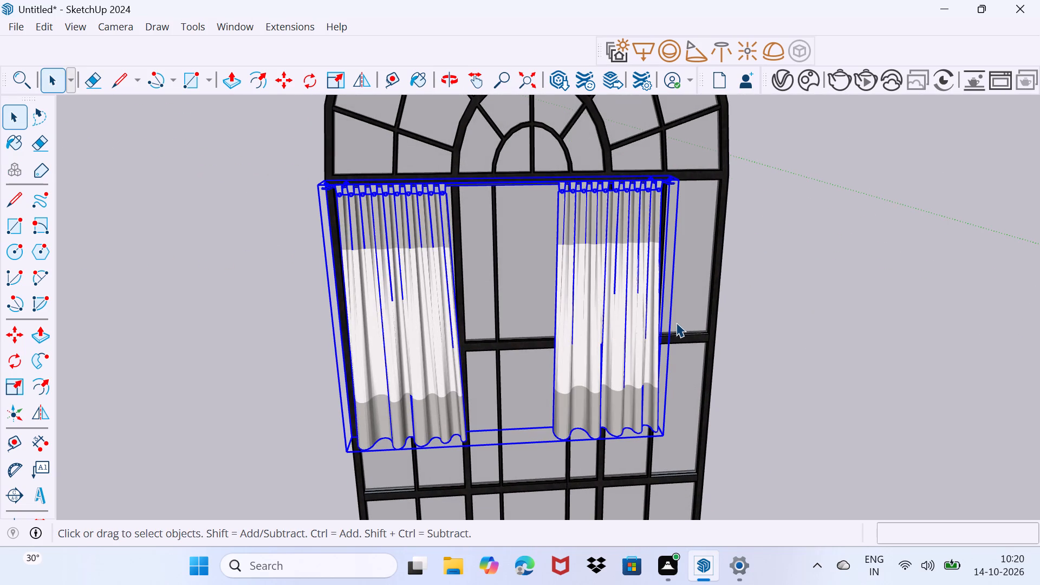
pyautogui.press('s')
pyautogui.moveTo(696, 324); pyautogui.dragTo(493, 337, button='middle')
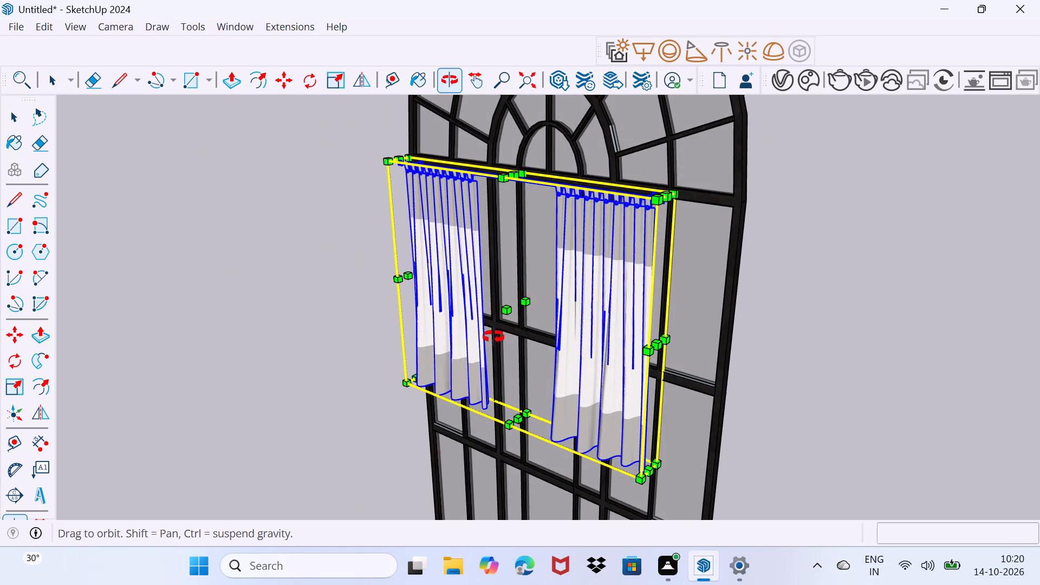
pyautogui.moveTo(493, 337); pyautogui.dragTo(494, 337, button='middle')
pyautogui.moveTo(660, 347); pyautogui.dragTo(687, 349)
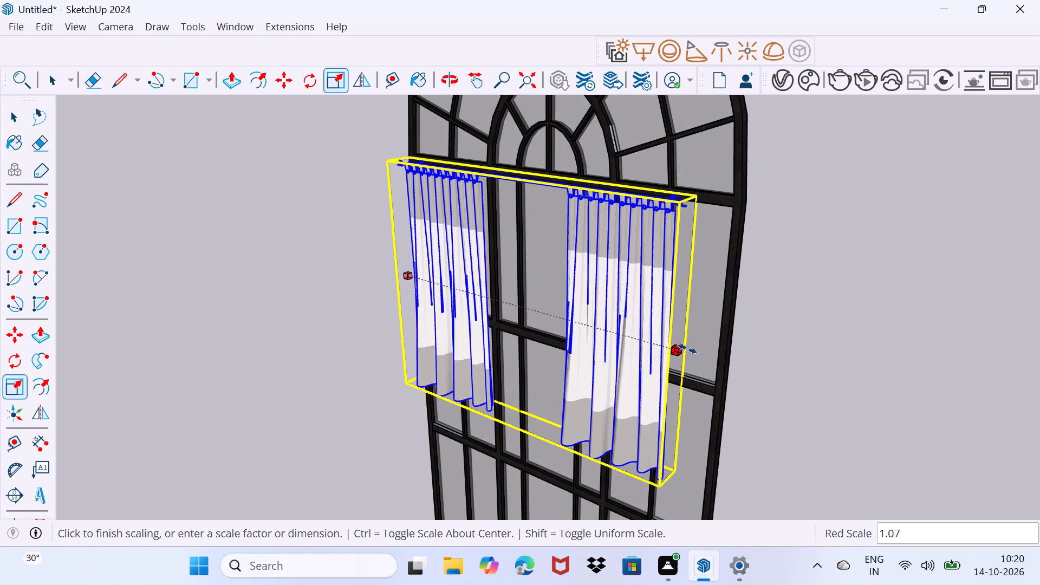
pyautogui.moveTo(687, 349); pyautogui.dragTo(727, 354)
pyautogui.press('space')
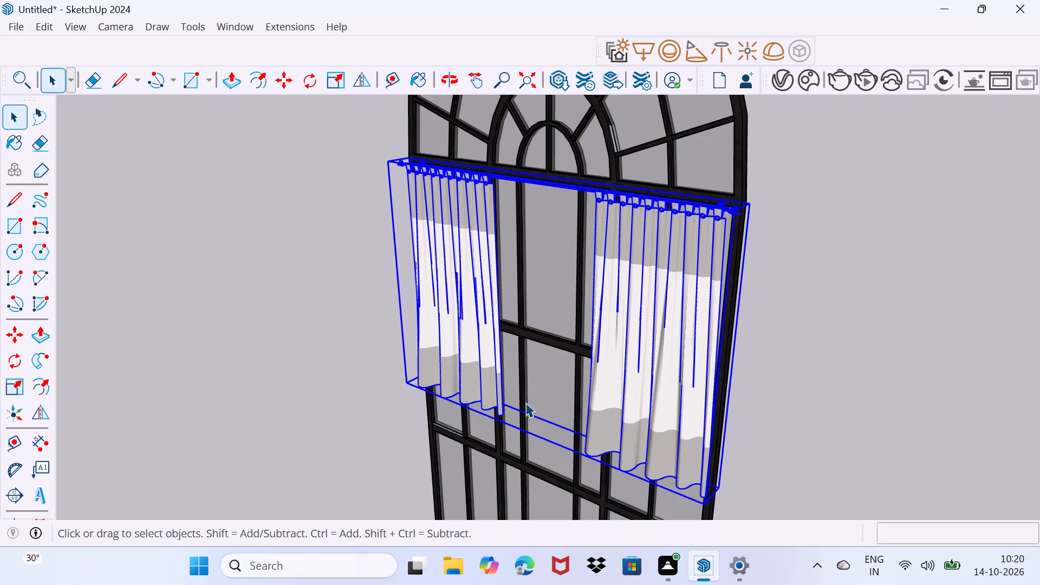
# Scale the curtains along the blue axis by about 2.52 down to the arched window's bottom rail, and clear the selection.
pyautogui.moveTo(526, 402); pyautogui.dragTo(583, 229, button='middle')
pyautogui.press('s')
pyautogui.moveTo(579, 323); pyautogui.dragTo(656, 288, button='middle')
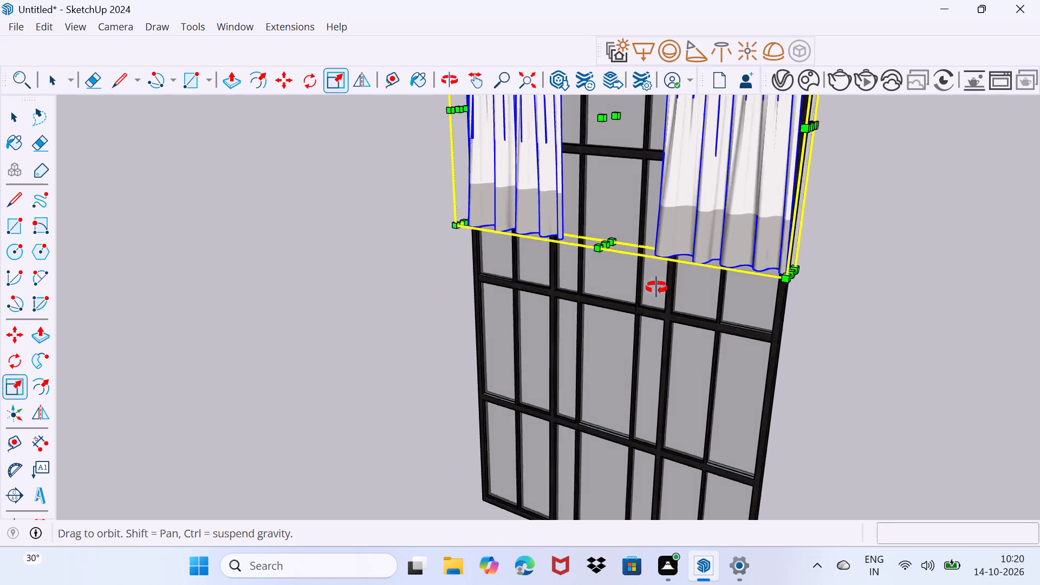
pyautogui.moveTo(656, 288); pyautogui.dragTo(708, 148, button='middle')
pyautogui.scroll(4, 613, 238)
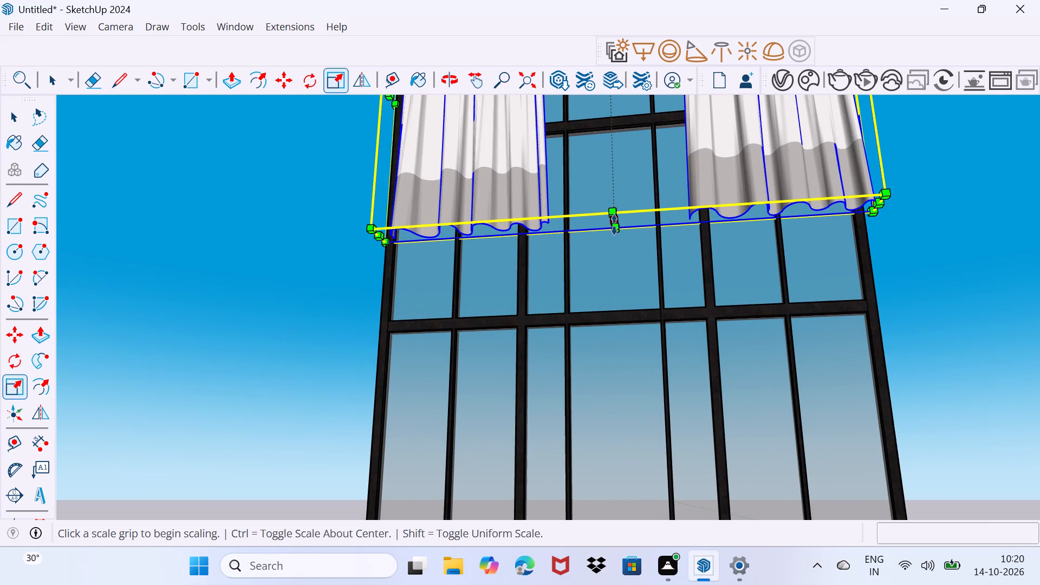
pyautogui.click(614, 225)
pyautogui.scroll(-7, 589, 313)
pyautogui.moveTo(588, 322); pyautogui.dragTo(589, 322, button='middle')
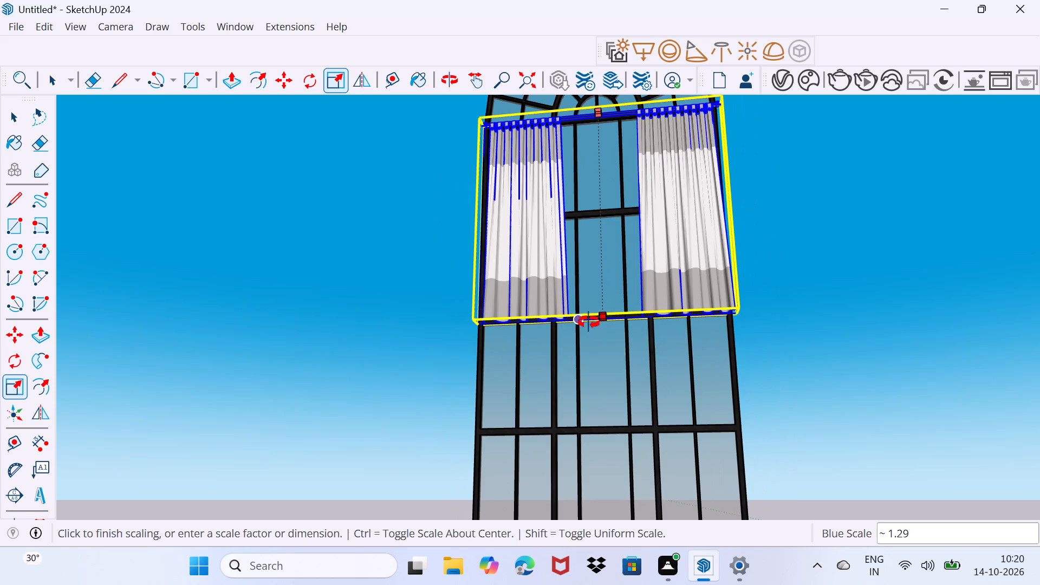
pyautogui.moveTo(589, 322); pyautogui.dragTo(595, 179, button='middle')
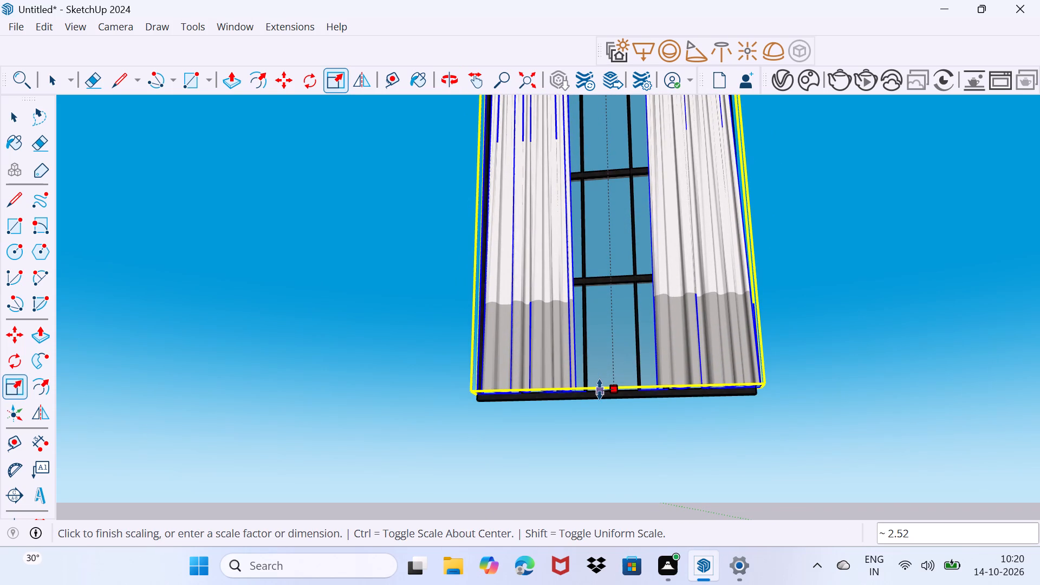
pyautogui.click(600, 392)
pyautogui.press('space')
pyautogui.moveTo(598, 359); pyautogui.dragTo(612, 343)
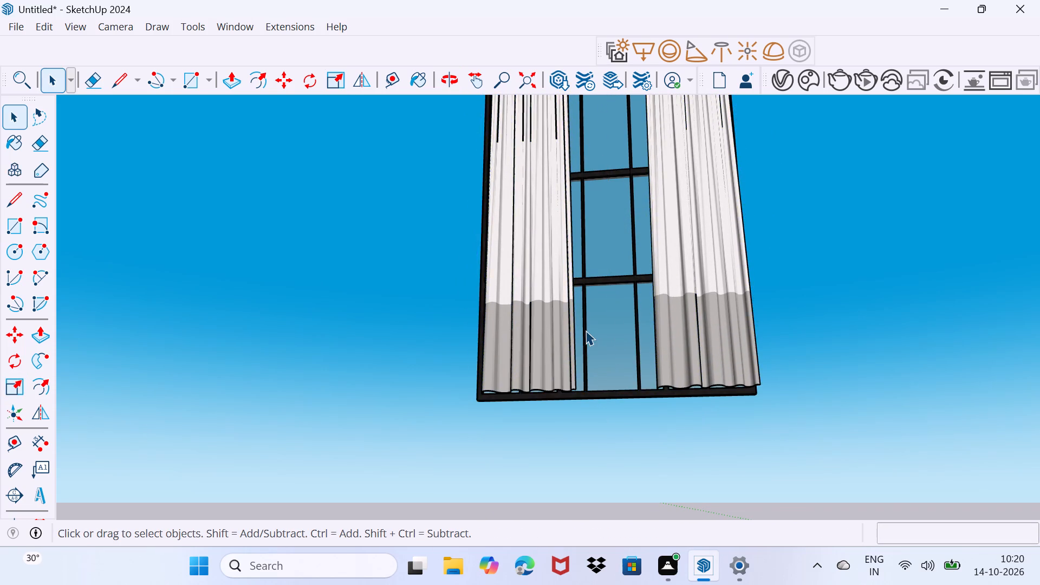
# Group the arched window together with its pair of curtains into a single group.
pyautogui.scroll(-3, 586, 330)
pyautogui.moveTo(610, 296); pyautogui.dragTo(790, 353, button='middle')
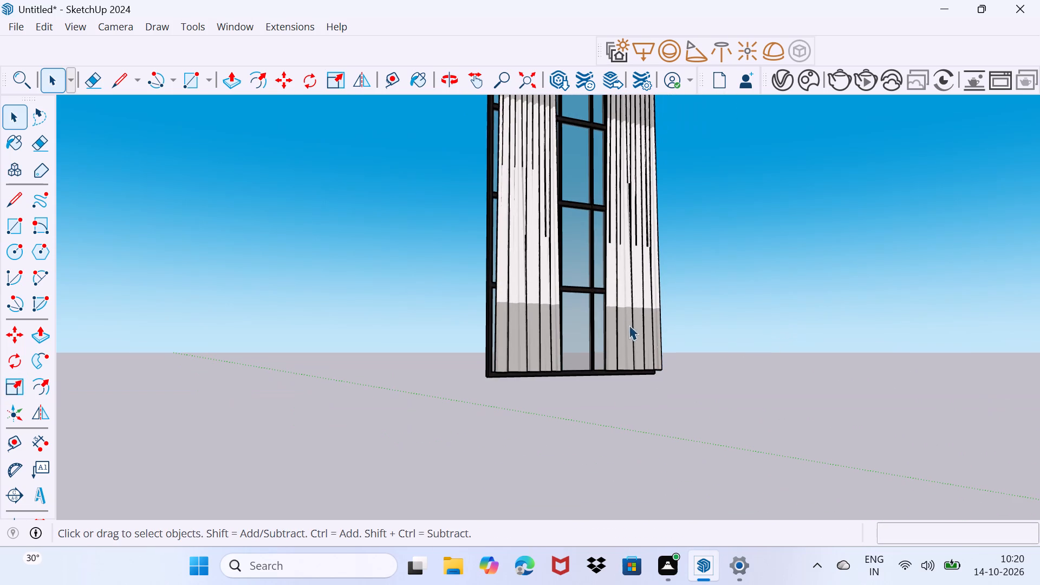
pyautogui.scroll(-8, 563, 326)
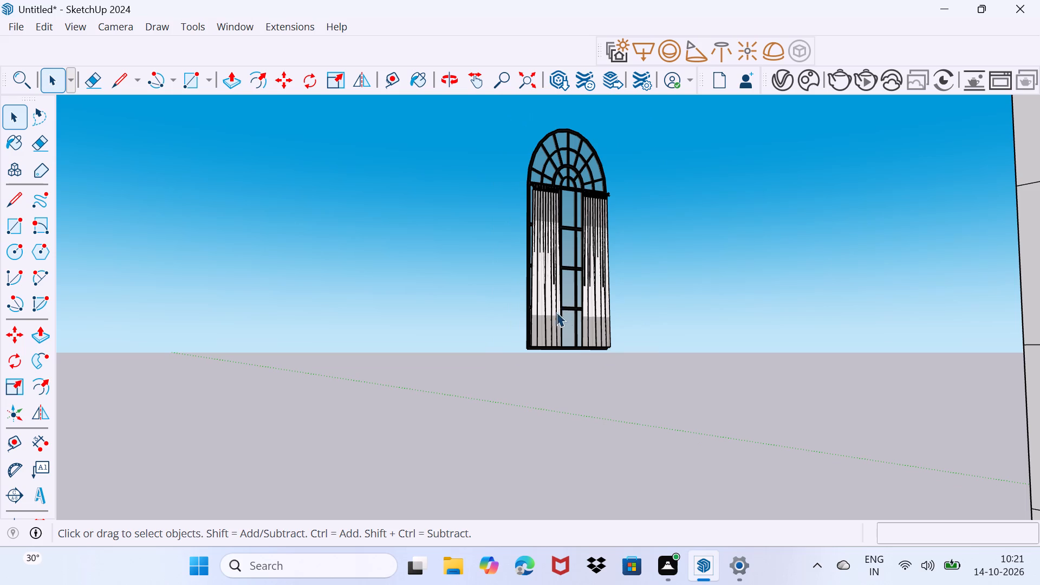
pyautogui.moveTo(534, 323); pyautogui.dragTo(979, 382, button='middle')
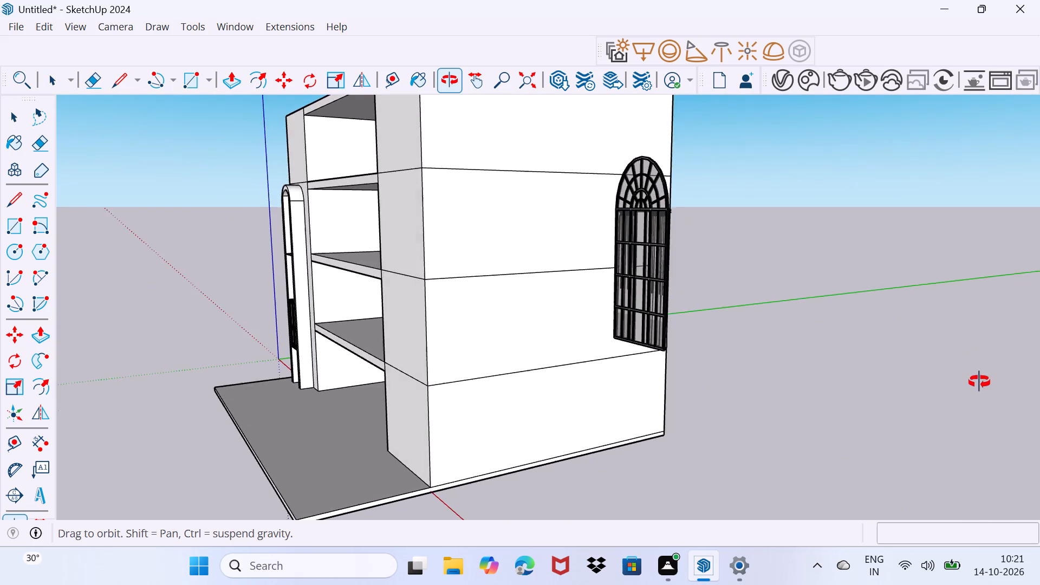
pyautogui.moveTo(979, 382); pyautogui.dragTo(973, 379, button='middle')
pyautogui.moveTo(608, 335); pyautogui.dragTo(796, 350, button='middle')
pyautogui.scroll(-6, 796, 350)
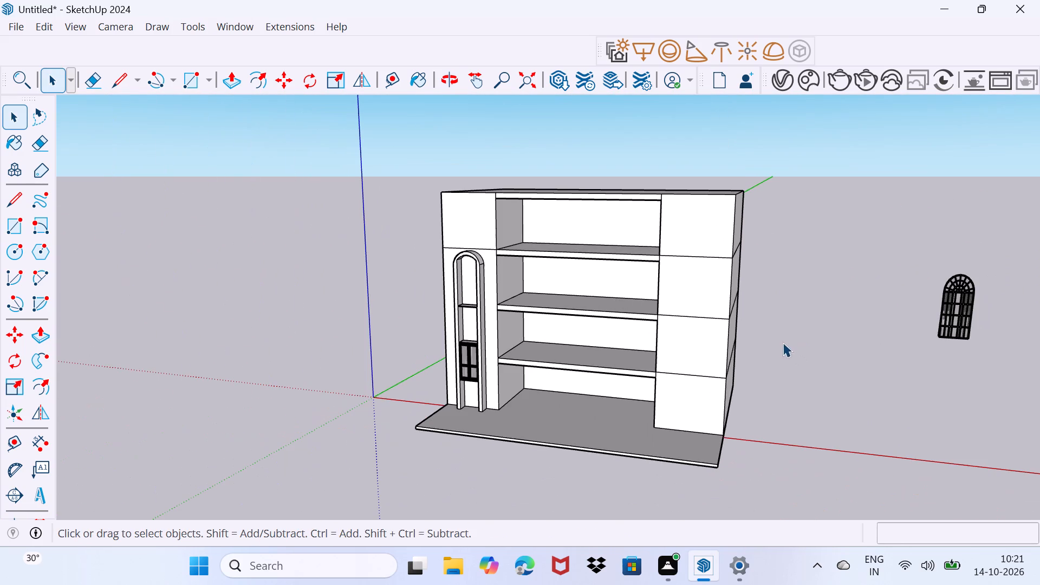
pyautogui.moveTo(931, 229); pyautogui.dragTo(1005, 387)
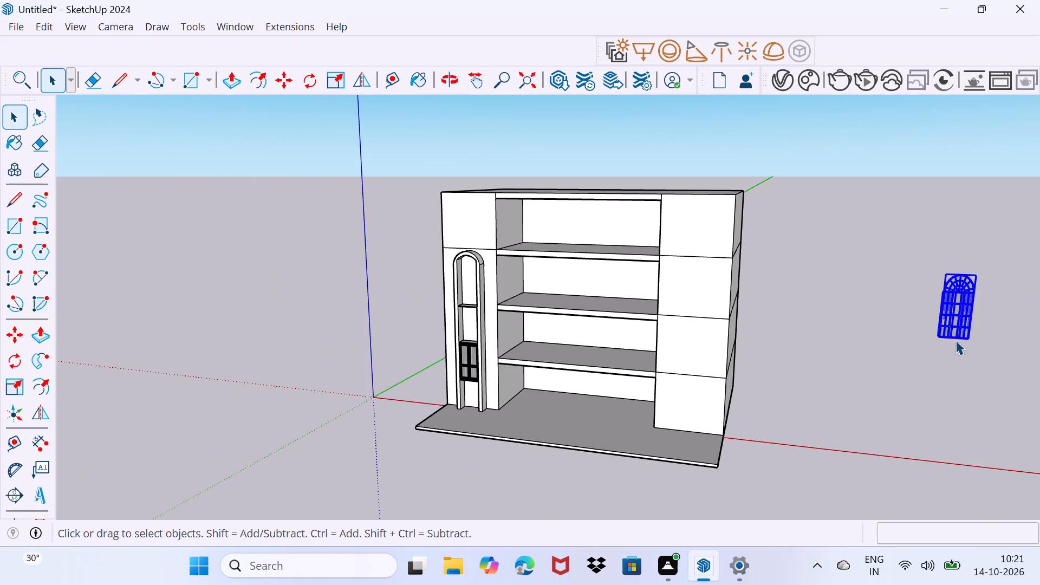
pyautogui.rightClick(954, 335)
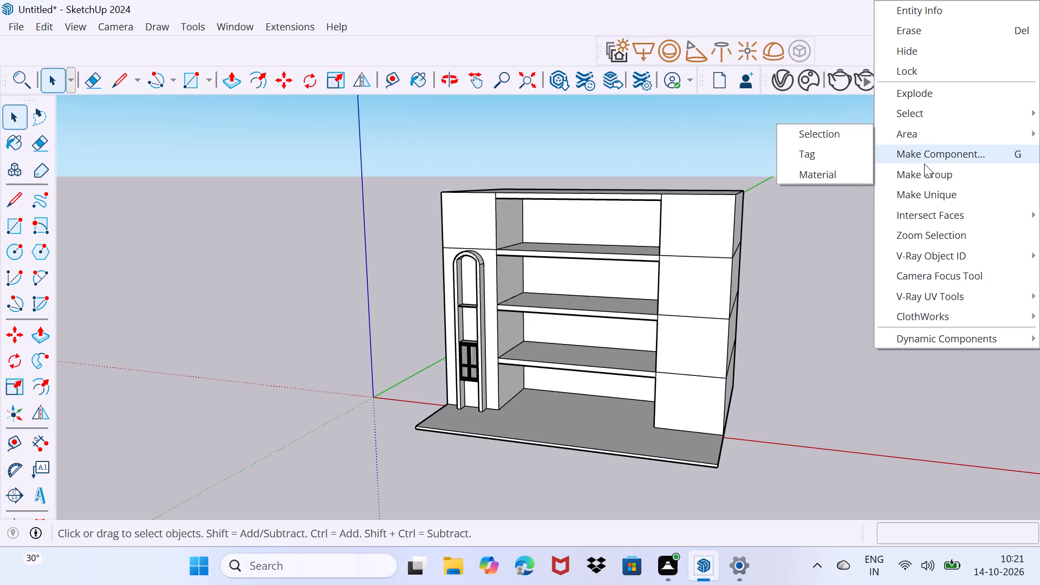
pyautogui.click(929, 181)
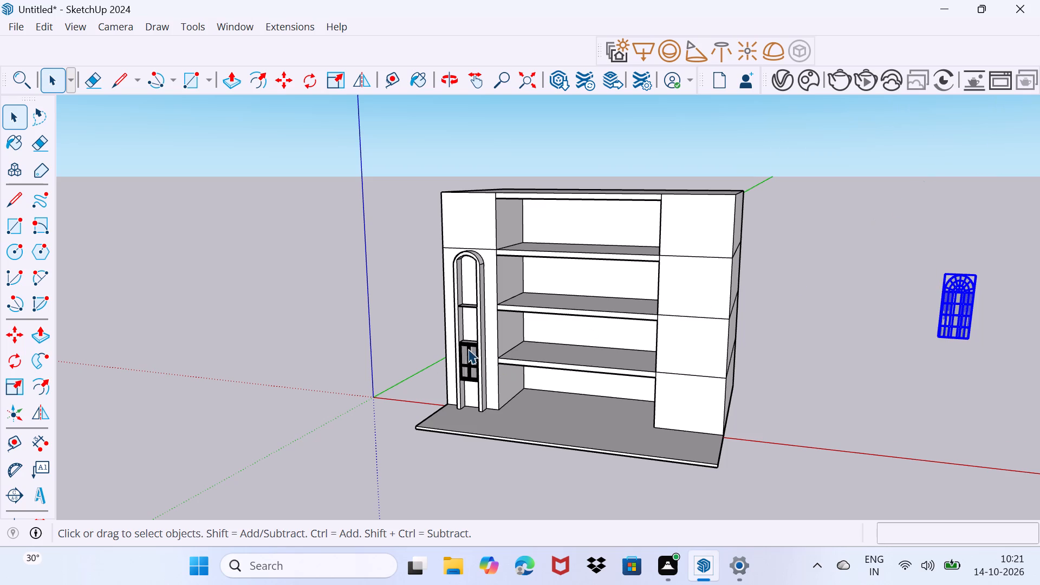
# Move the curtained rectangular window sideways about 3' 7 9/16" out of the arch-topped strip's opening.
pyautogui.scroll(9, 453, 368)
pyautogui.moveTo(459, 365); pyautogui.dragTo(538, 356, button='middle')
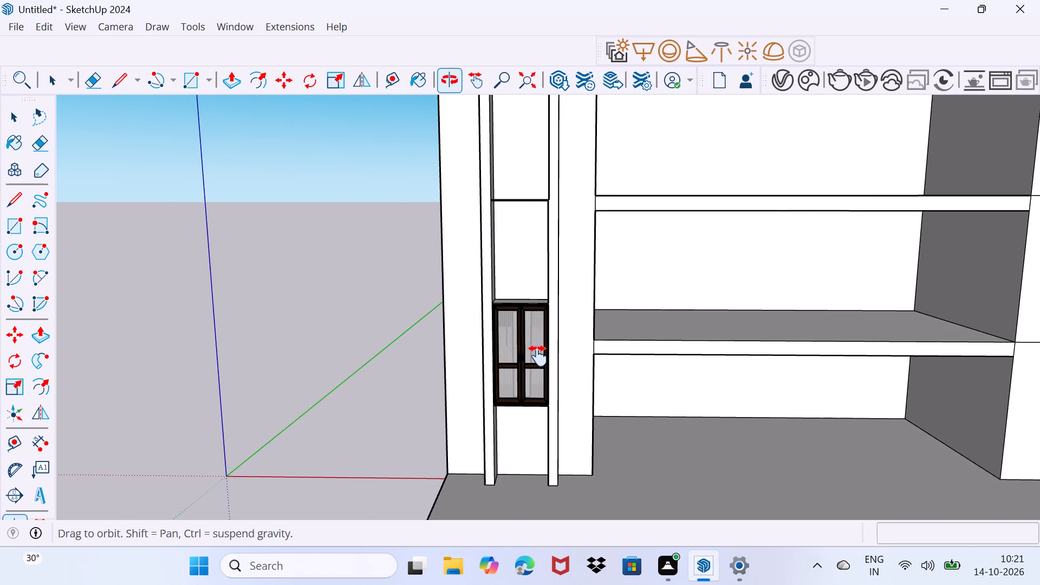
pyautogui.moveTo(538, 356); pyautogui.dragTo(483, 441, button='middle')
pyautogui.moveTo(472, 441); pyautogui.dragTo(535, 321, button='middle')
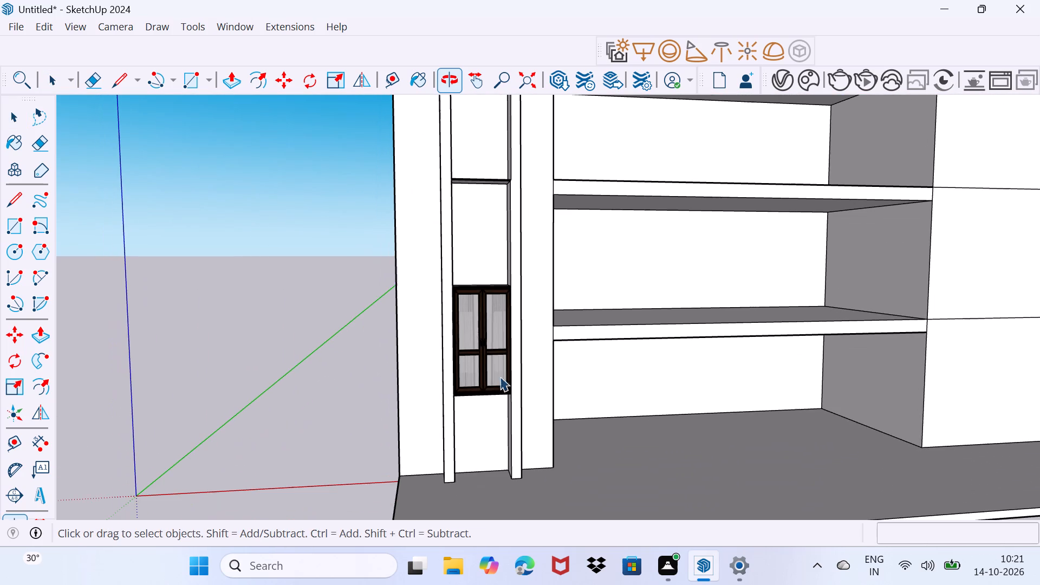
pyautogui.click(492, 382)
pyautogui.scroll(3, 496, 394)
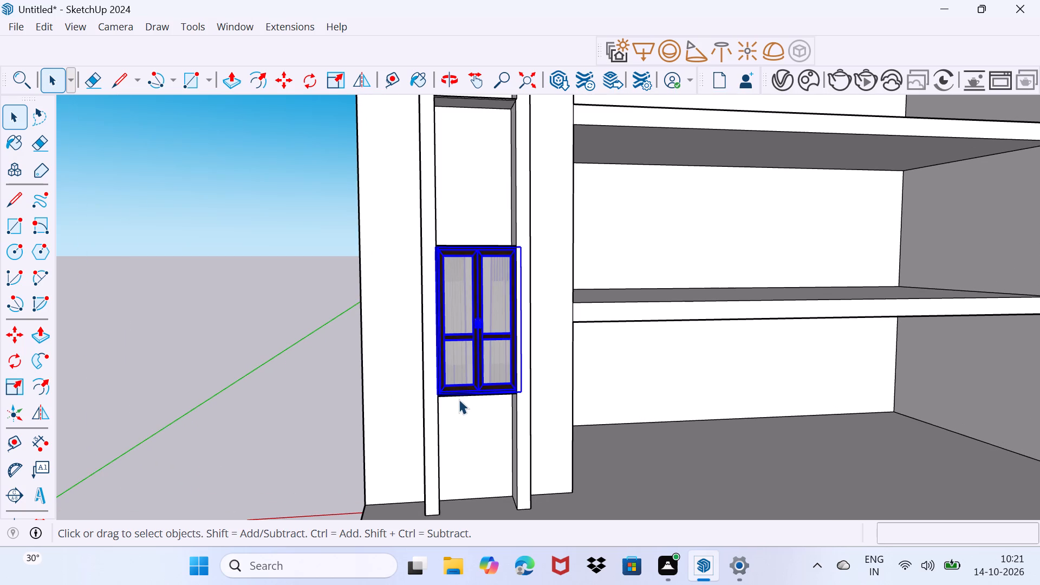
pyautogui.press('m')
pyautogui.click(444, 399)
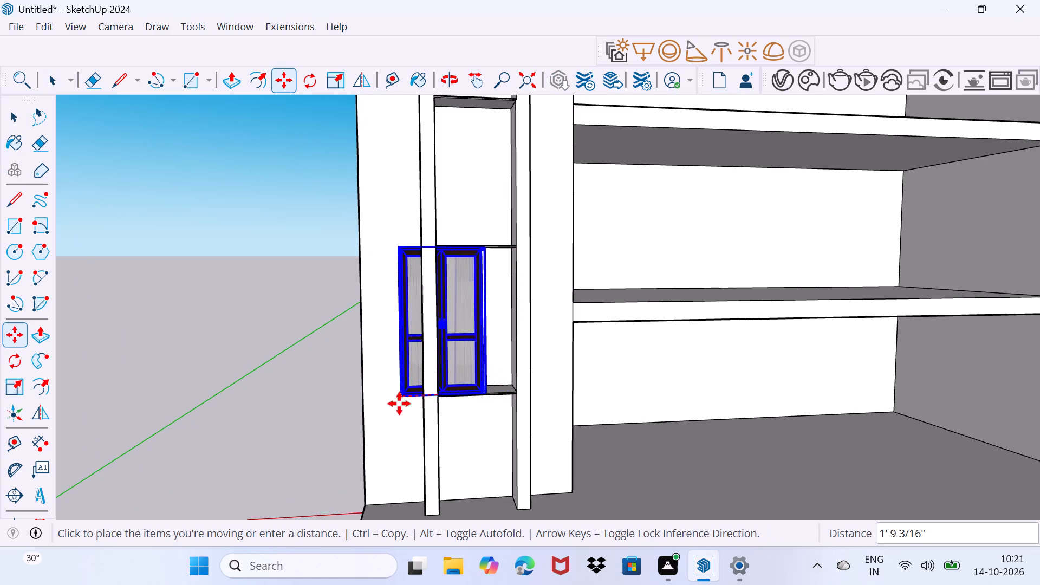
pyautogui.click(366, 404)
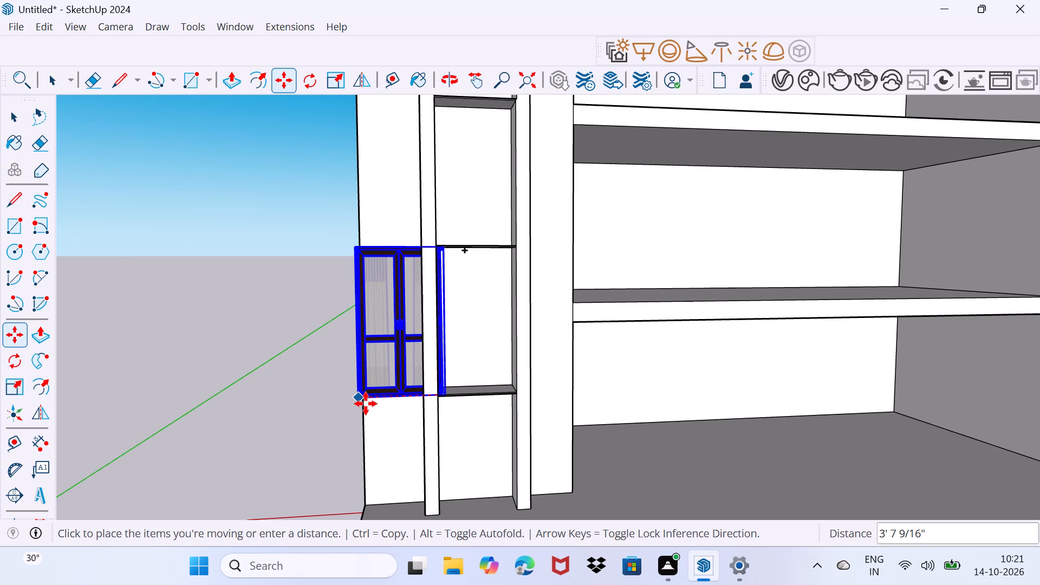
pyautogui.press('space')
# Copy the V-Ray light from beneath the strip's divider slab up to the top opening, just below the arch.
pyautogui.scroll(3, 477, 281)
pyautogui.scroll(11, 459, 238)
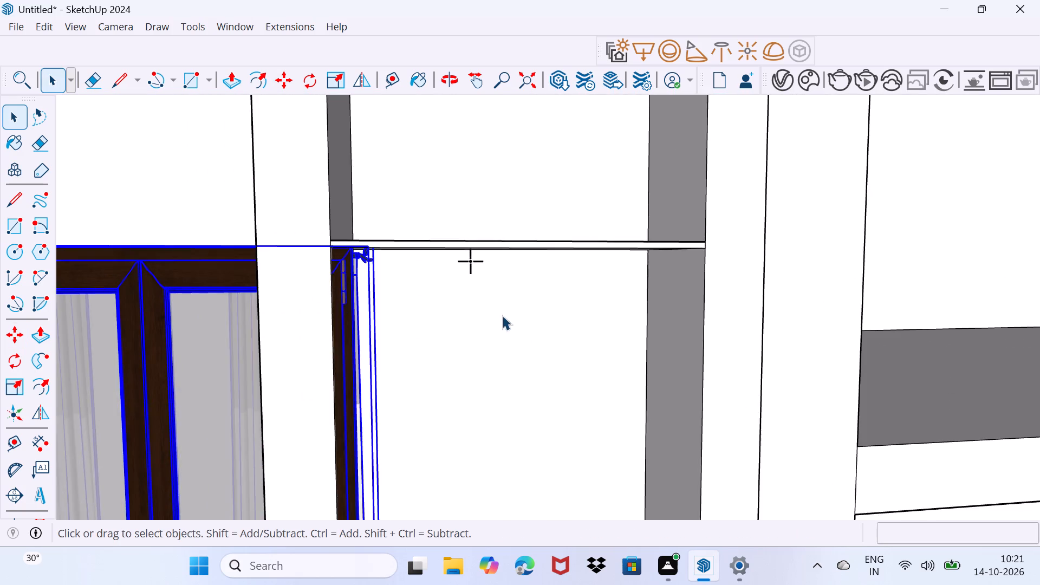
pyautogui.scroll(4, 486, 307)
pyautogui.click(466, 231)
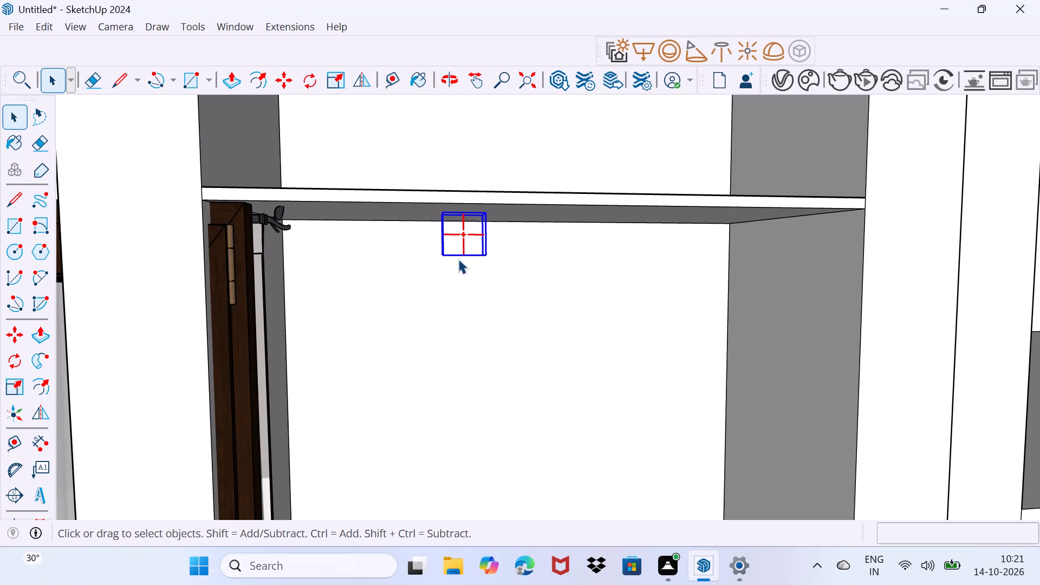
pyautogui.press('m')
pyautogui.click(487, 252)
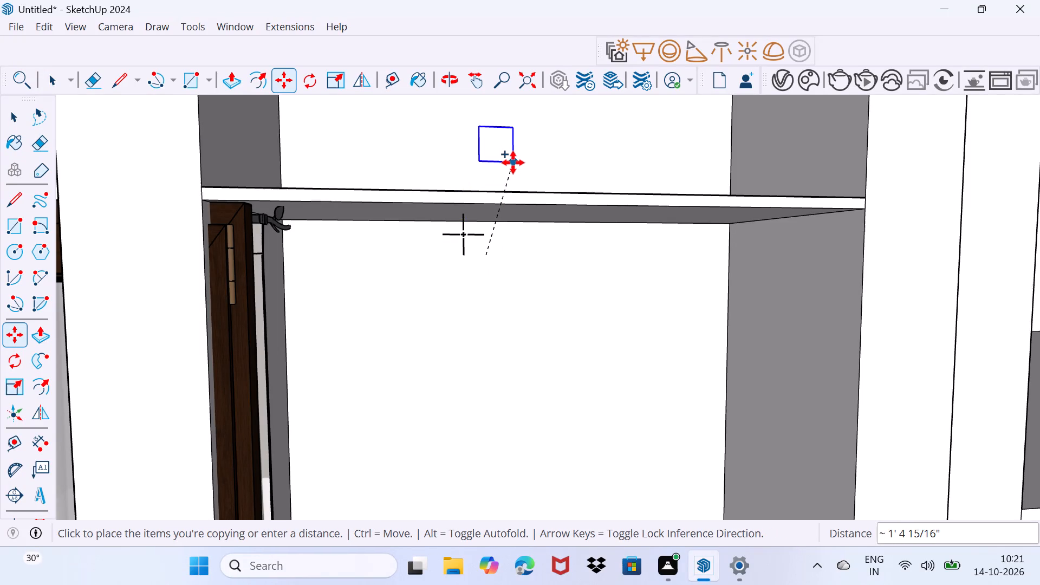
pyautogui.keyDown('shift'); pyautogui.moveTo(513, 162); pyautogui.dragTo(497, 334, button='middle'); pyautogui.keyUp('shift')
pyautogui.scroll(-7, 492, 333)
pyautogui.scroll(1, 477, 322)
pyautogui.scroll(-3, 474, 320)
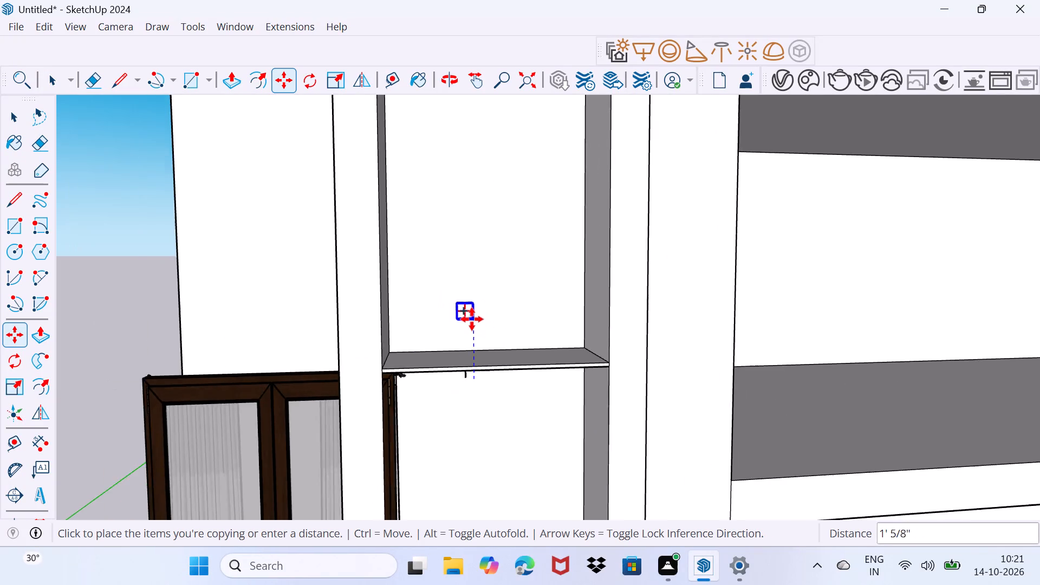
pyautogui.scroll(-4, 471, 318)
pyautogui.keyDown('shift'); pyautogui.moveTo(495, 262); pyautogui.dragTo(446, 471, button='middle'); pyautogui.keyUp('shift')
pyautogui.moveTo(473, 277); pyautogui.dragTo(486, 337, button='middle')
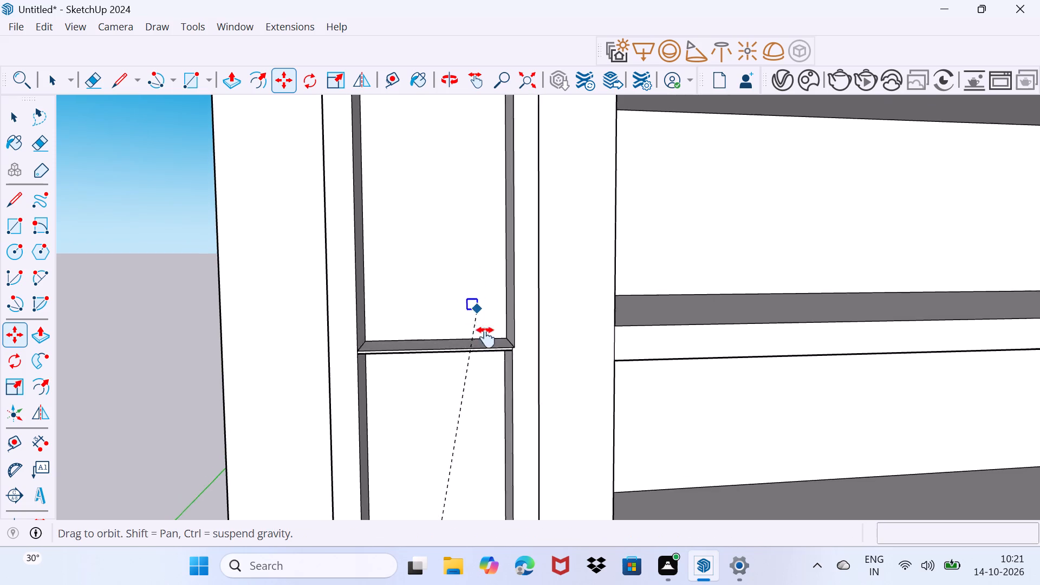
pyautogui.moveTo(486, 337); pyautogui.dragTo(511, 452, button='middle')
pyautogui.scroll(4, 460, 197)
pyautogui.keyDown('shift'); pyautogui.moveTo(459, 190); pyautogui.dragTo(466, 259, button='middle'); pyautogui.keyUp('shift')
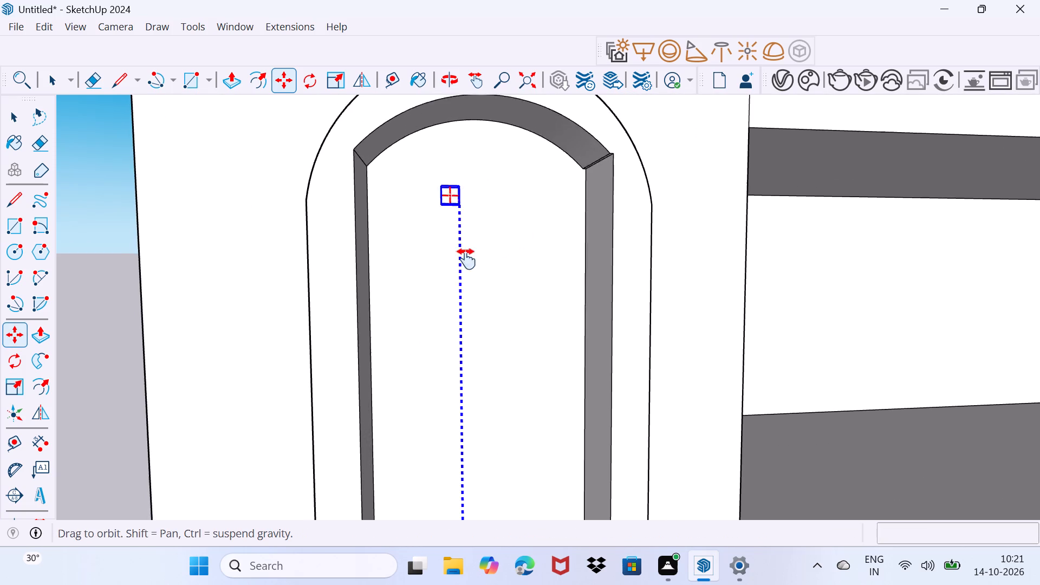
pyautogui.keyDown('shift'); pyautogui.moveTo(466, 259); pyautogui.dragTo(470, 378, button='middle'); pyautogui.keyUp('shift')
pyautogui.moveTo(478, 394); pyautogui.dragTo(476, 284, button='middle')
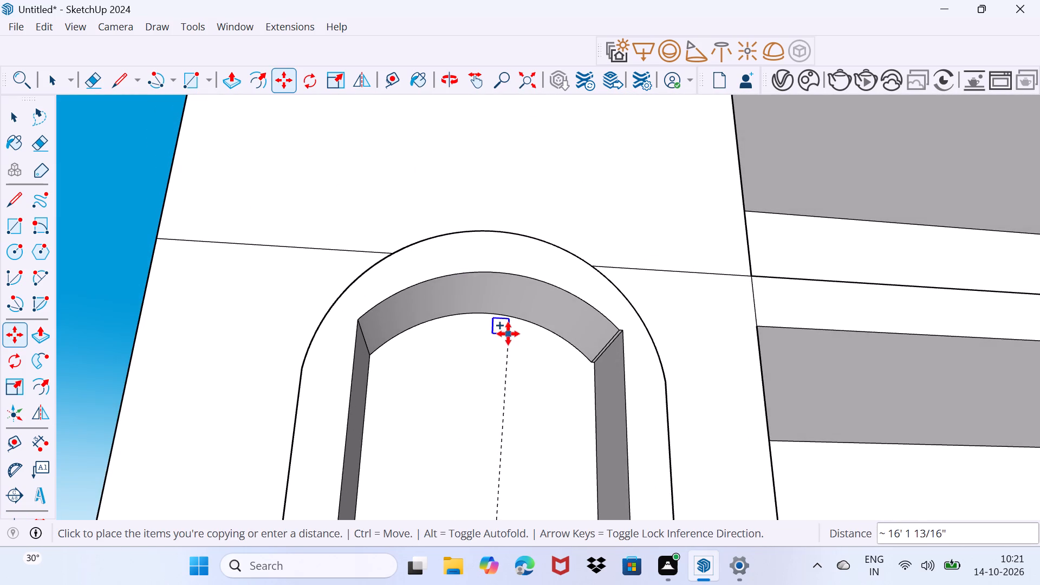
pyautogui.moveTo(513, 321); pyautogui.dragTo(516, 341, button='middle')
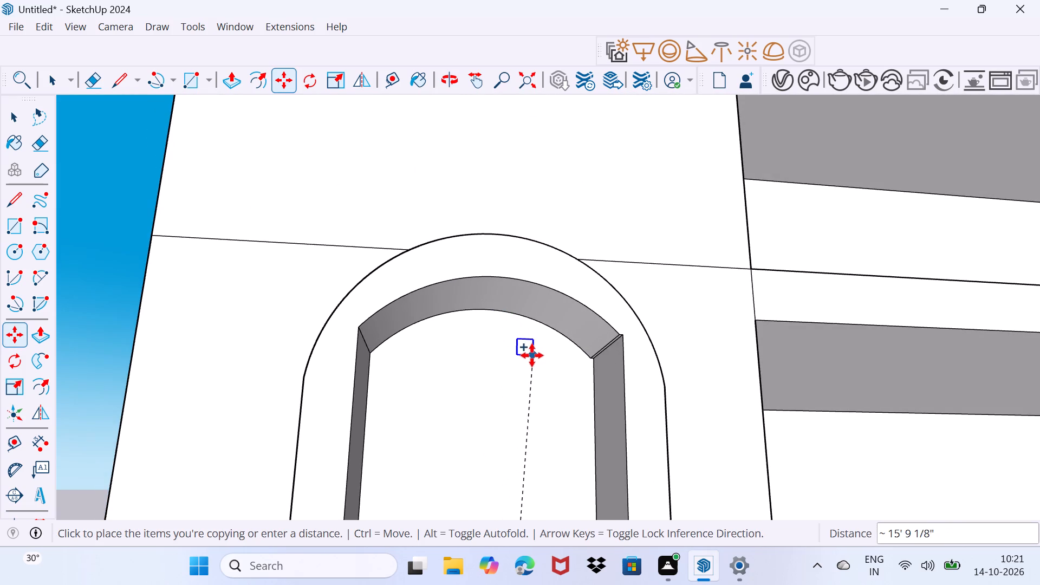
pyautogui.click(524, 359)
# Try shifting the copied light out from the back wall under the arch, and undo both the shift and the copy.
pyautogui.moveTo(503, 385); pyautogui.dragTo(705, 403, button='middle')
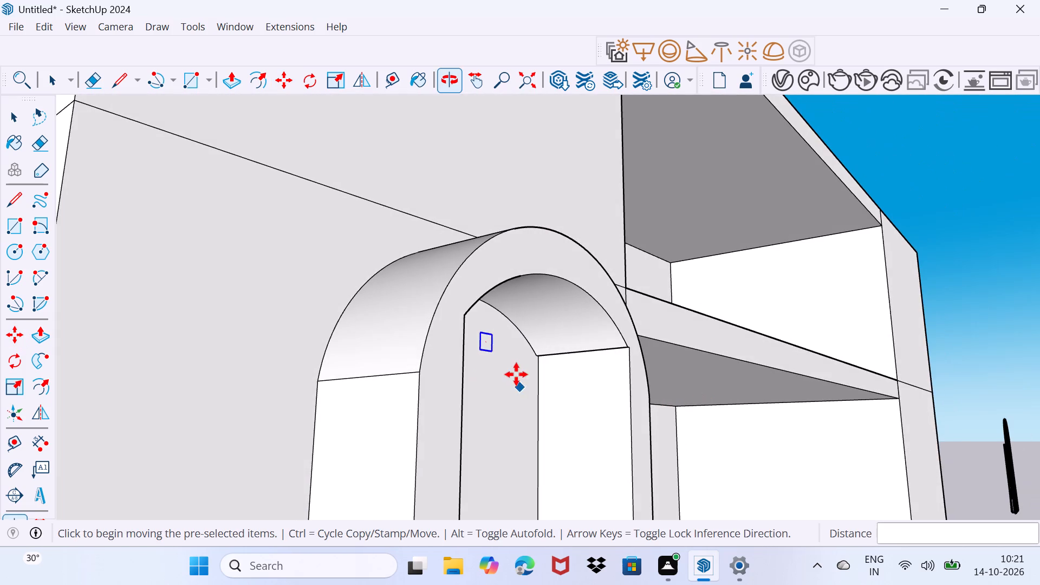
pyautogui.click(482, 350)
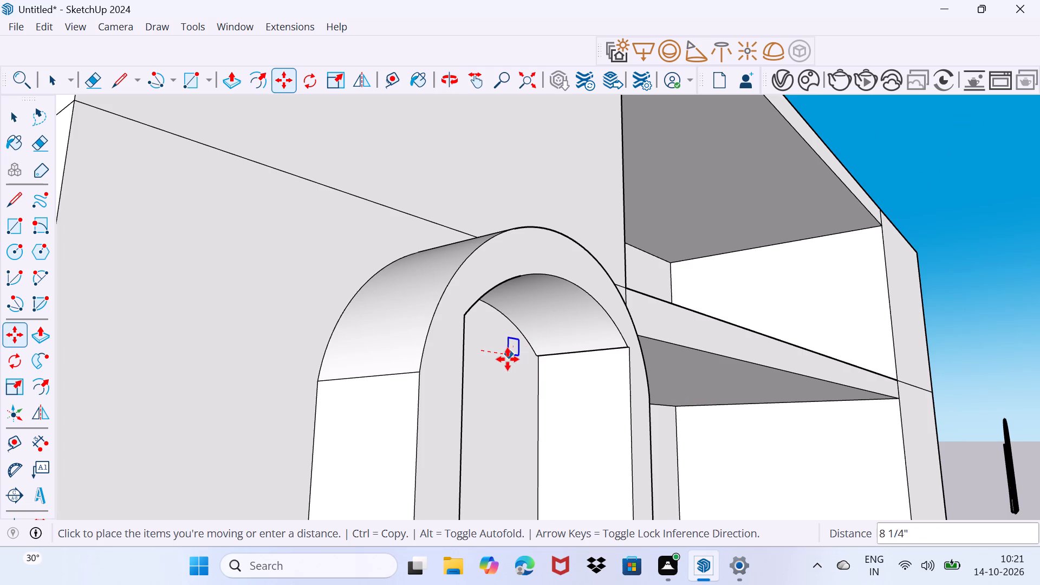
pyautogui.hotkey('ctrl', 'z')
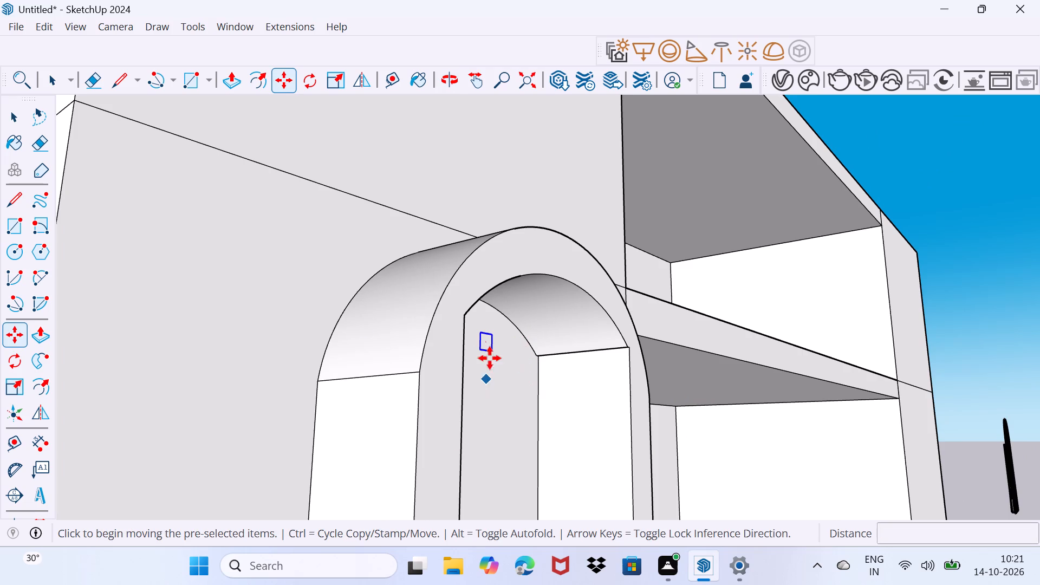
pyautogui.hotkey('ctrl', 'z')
# Copy the V-Ray light from beneath the strip's divider slab about 14' 6" straight up into the arch-topped opening.
pyautogui.scroll(-9, 491, 380)
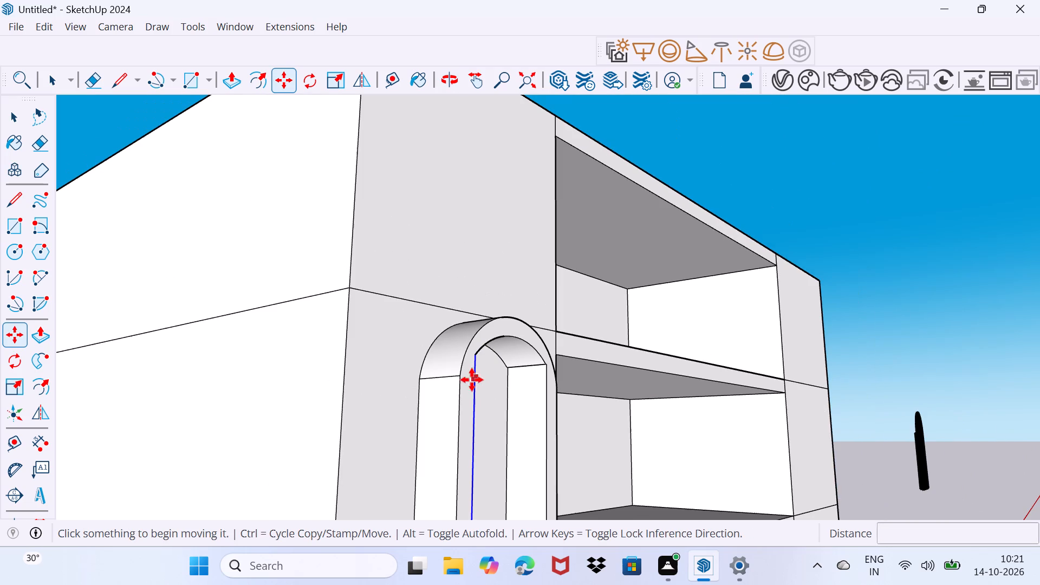
pyautogui.press('space')
pyautogui.moveTo(492, 414); pyautogui.dragTo(497, 407)
pyautogui.keyDown('shift'); pyautogui.moveTo(482, 419); pyautogui.dragTo(375, 148, button='middle'); pyautogui.keyUp('shift')
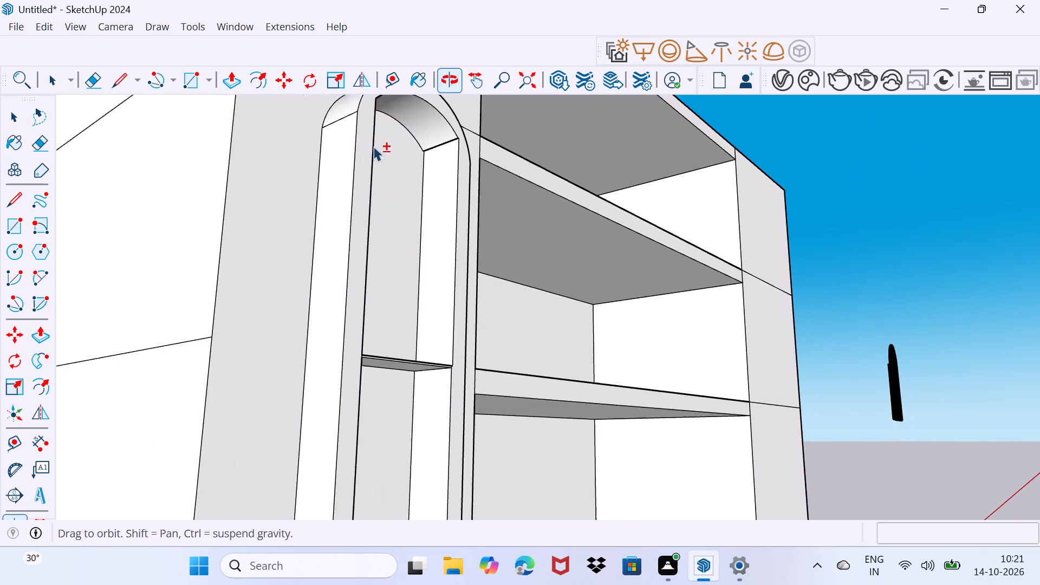
pyautogui.moveTo(387, 346); pyautogui.dragTo(281, 183, button='middle')
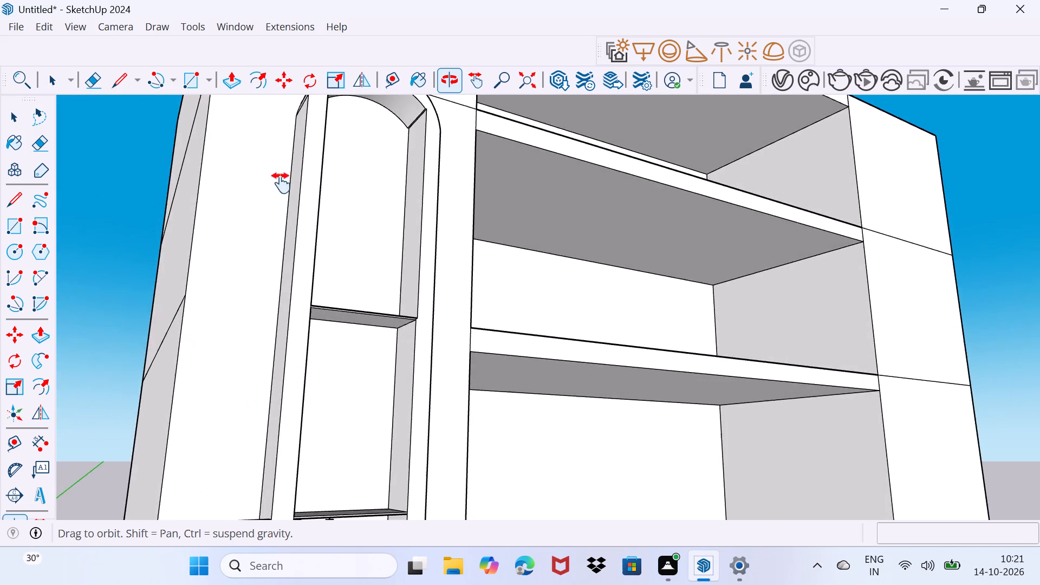
pyautogui.moveTo(281, 183); pyautogui.dragTo(267, 90, button='middle')
pyautogui.click(305, 292)
pyautogui.scroll(4, 303, 293)
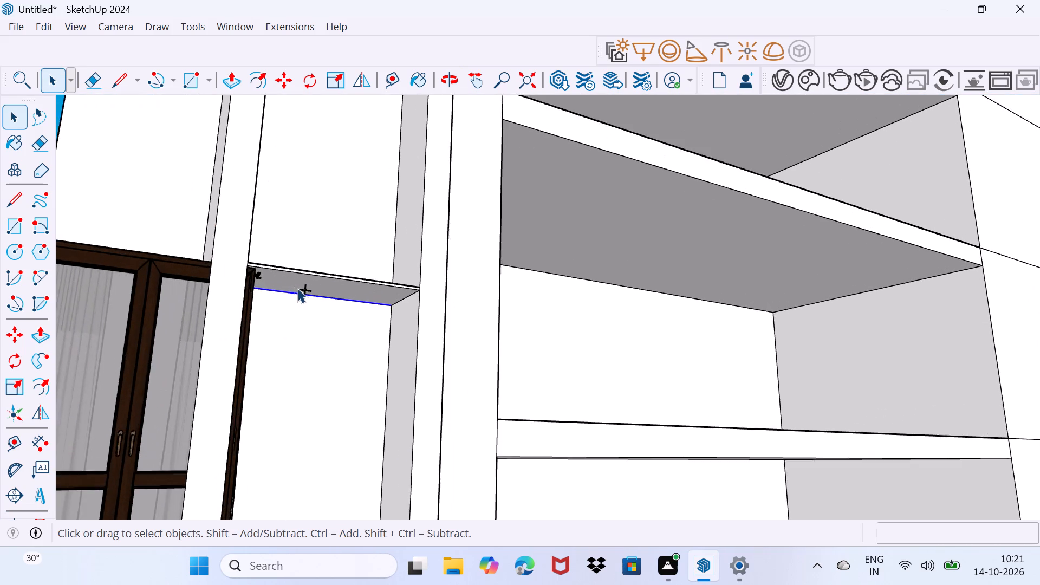
pyautogui.scroll(6, 297, 288)
pyautogui.moveTo(261, 301); pyautogui.dragTo(282, 279)
pyautogui.scroll(3, 244, 290)
pyautogui.moveTo(218, 283); pyautogui.dragTo(96, 288, button='middle')
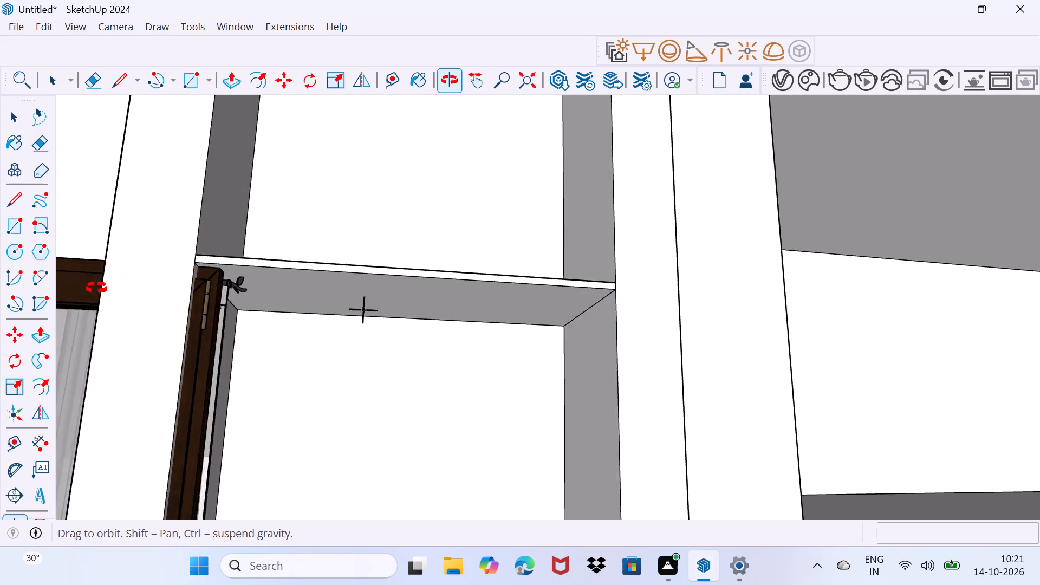
pyautogui.moveTo(96, 288); pyautogui.dragTo(60, 305, button='middle')
pyautogui.scroll(15, 250, 331)
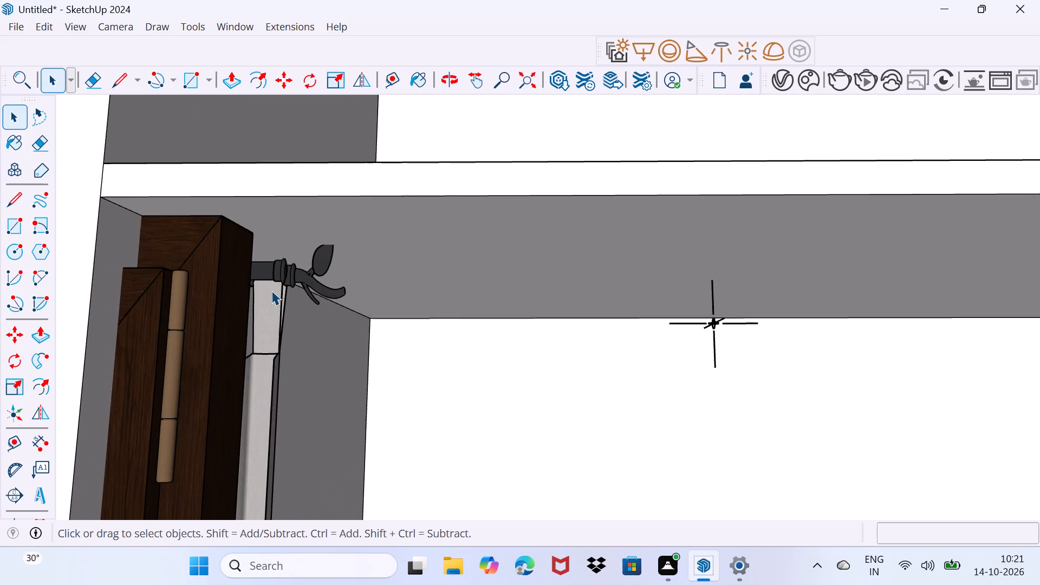
pyautogui.scroll(5, 285, 290)
pyautogui.moveTo(288, 292); pyautogui.dragTo(131, 333, button='middle')
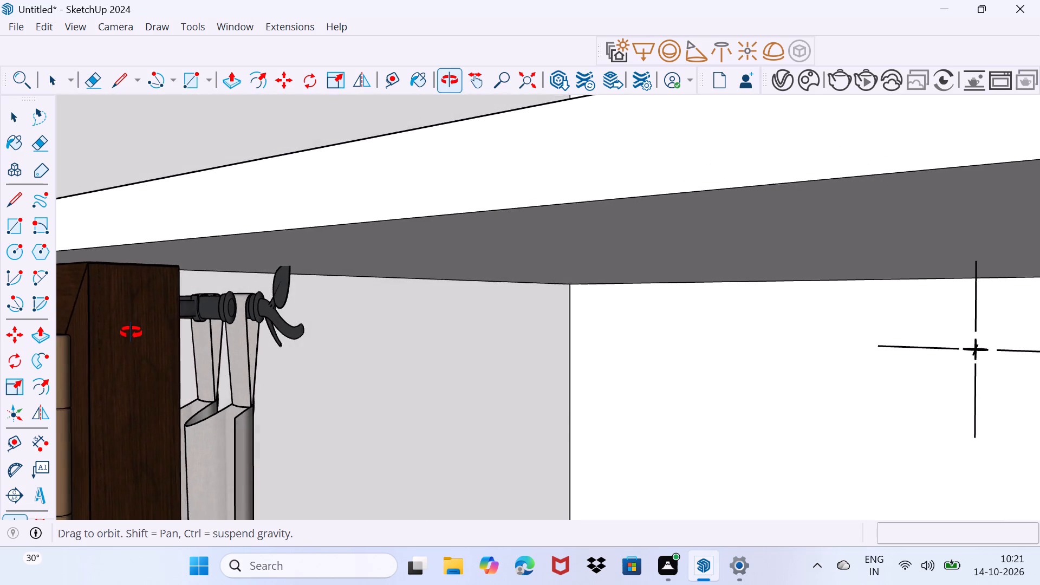
pyautogui.moveTo(131, 333); pyautogui.dragTo(413, 330, button='middle')
pyautogui.scroll(-7, 413, 330)
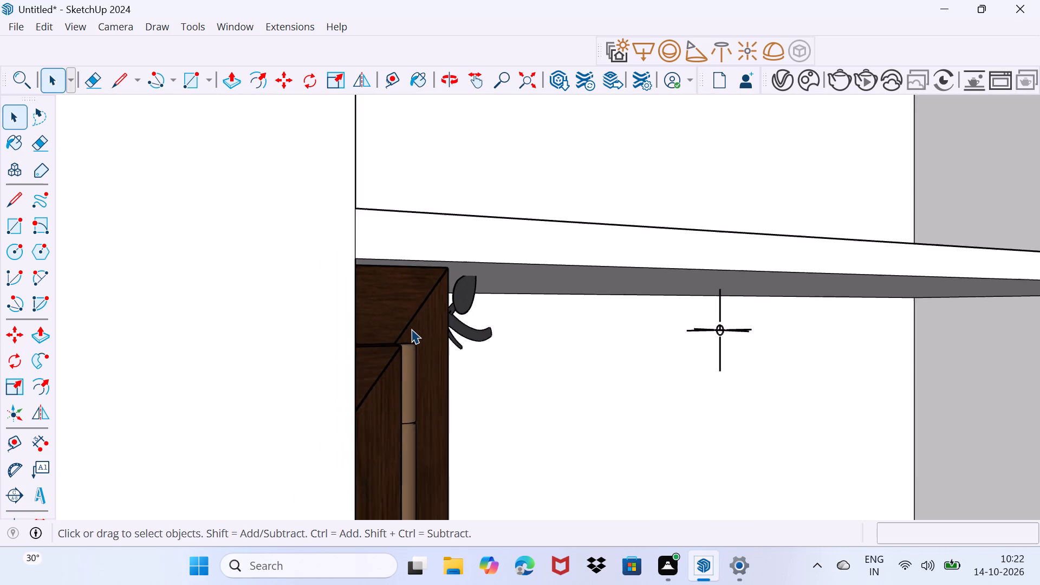
pyautogui.scroll(-4, 411, 329)
pyautogui.click(658, 333)
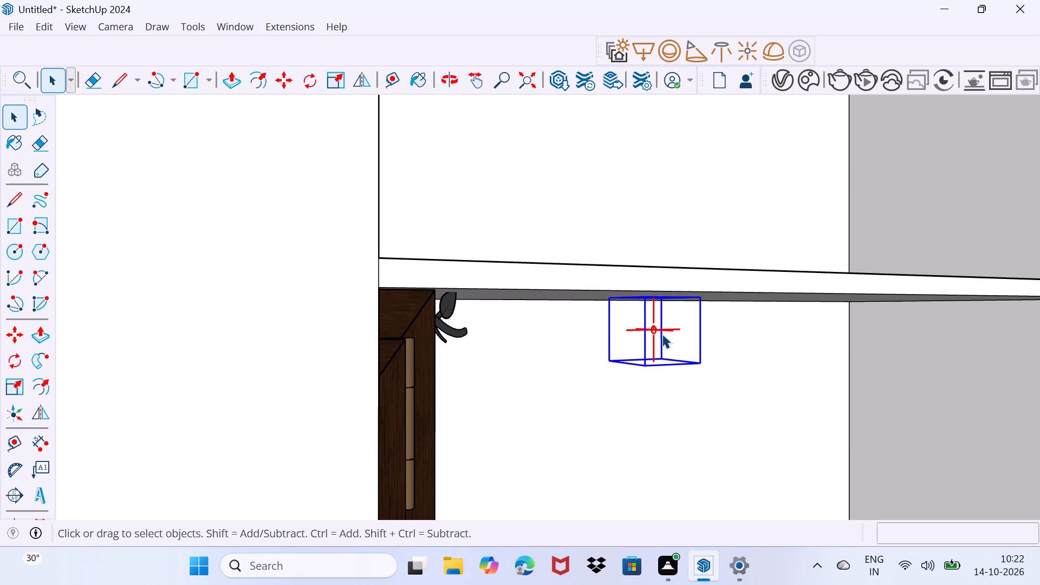
pyautogui.moveTo(639, 383); pyautogui.dragTo(476, 375, button='middle')
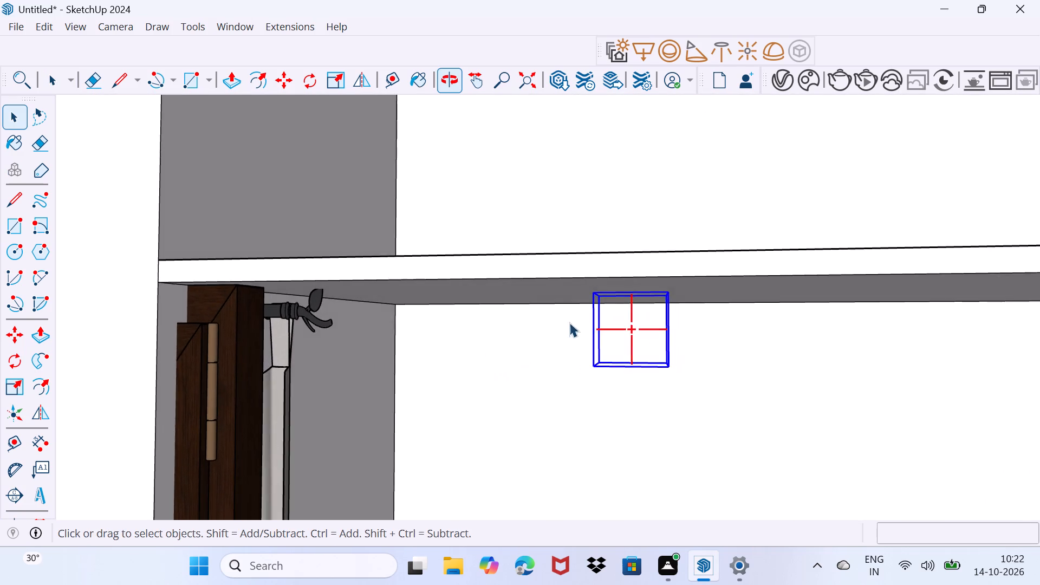
pyautogui.scroll(3, 630, 311)
pyautogui.moveTo(649, 306); pyautogui.dragTo(505, 307, button='middle')
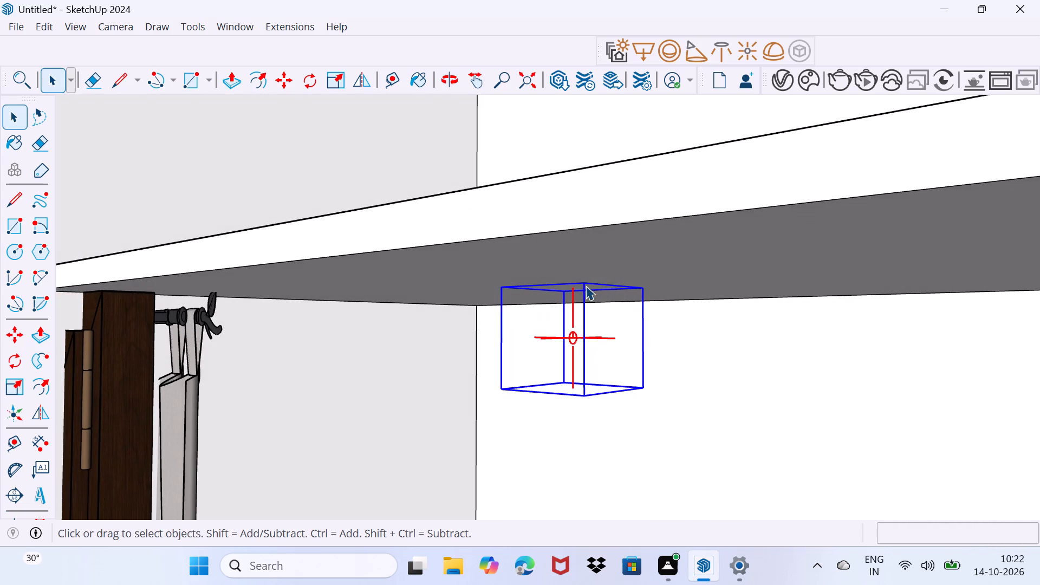
pyautogui.press('m')
pyautogui.click(582, 287)
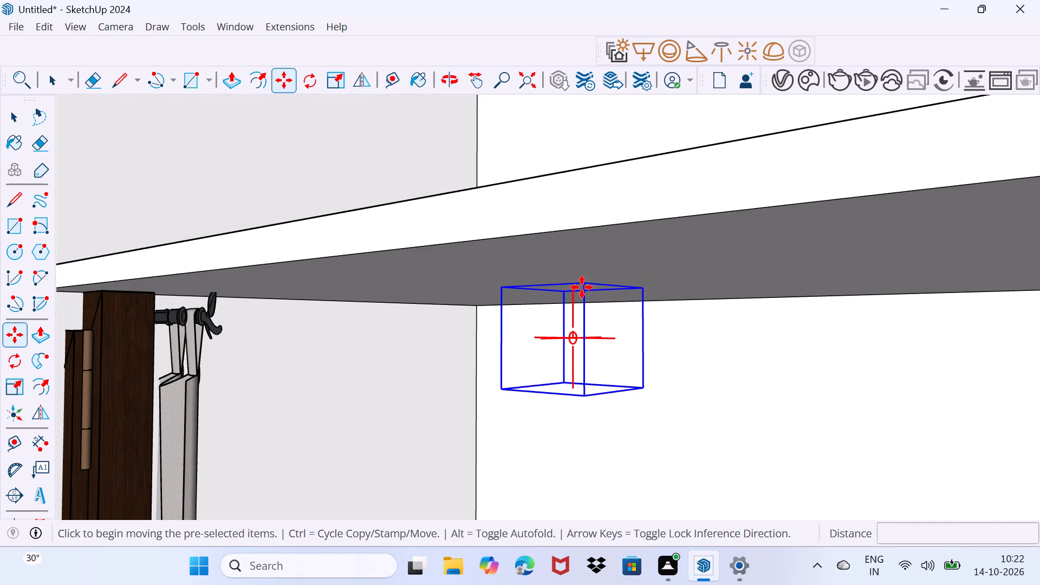
pyautogui.scroll(-12, 593, 199)
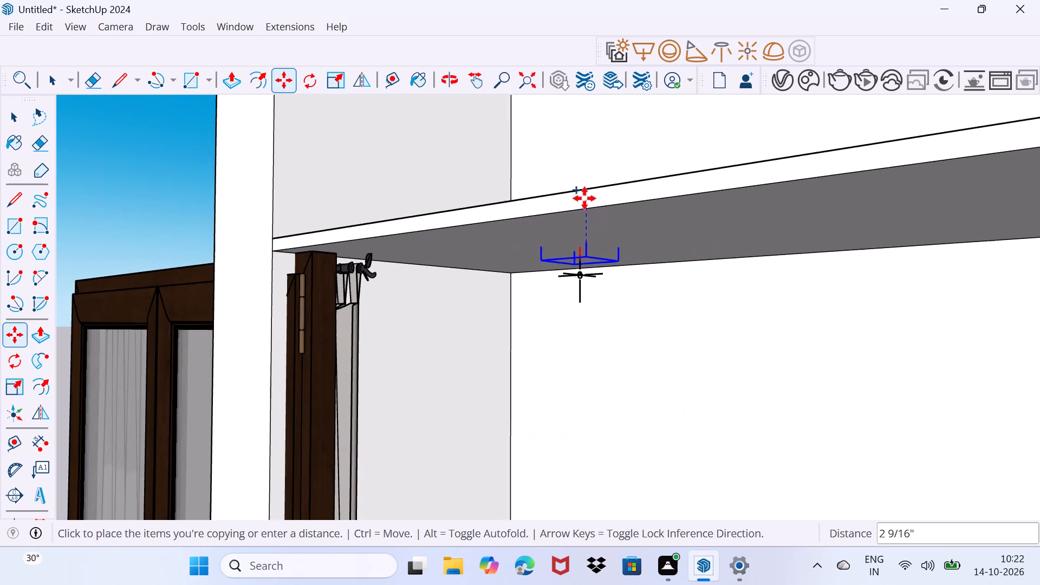
pyautogui.keyDown('shift'); pyautogui.scroll(-1, 583, 188); pyautogui.keyUp('shift')
pyautogui.keyDown('shift'); pyautogui.moveTo(583, 188); pyautogui.dragTo(537, 409, button='middle'); pyautogui.keyUp('shift')
pyautogui.scroll(-20, 555, 341)
pyautogui.scroll(-3, 555, 341)
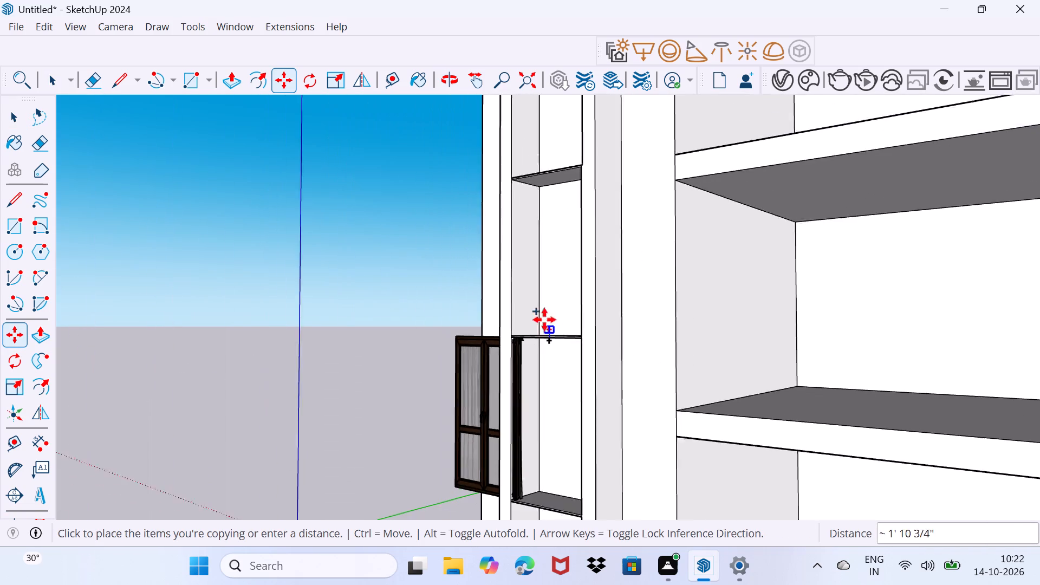
pyautogui.keyDown('shift'); pyautogui.moveTo(556, 284); pyautogui.dragTo(581, 472, button='middle'); pyautogui.keyUp('shift')
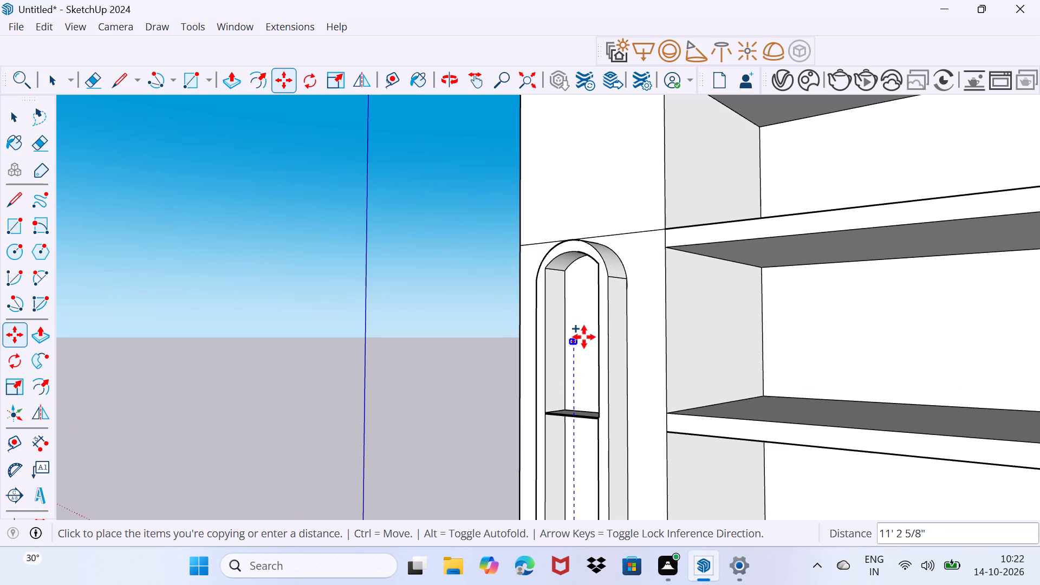
pyautogui.scroll(9, 582, 328)
pyautogui.keyDown('shift'); pyautogui.moveTo(582, 309); pyautogui.dragTo(539, 483, button='middle'); pyautogui.keyUp('shift')
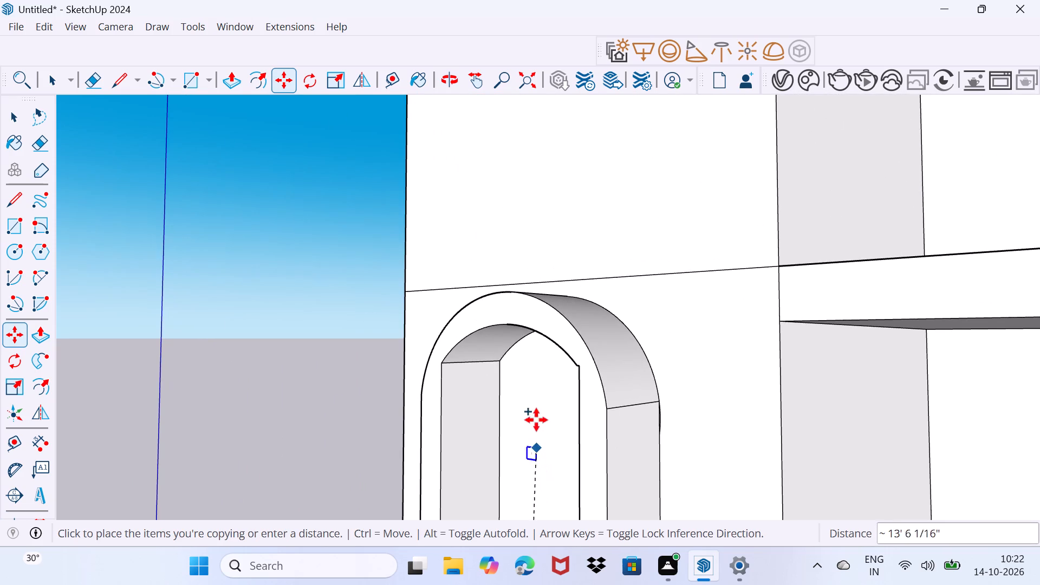
pyautogui.moveTo(528, 378); pyautogui.dragTo(588, 353, button='middle')
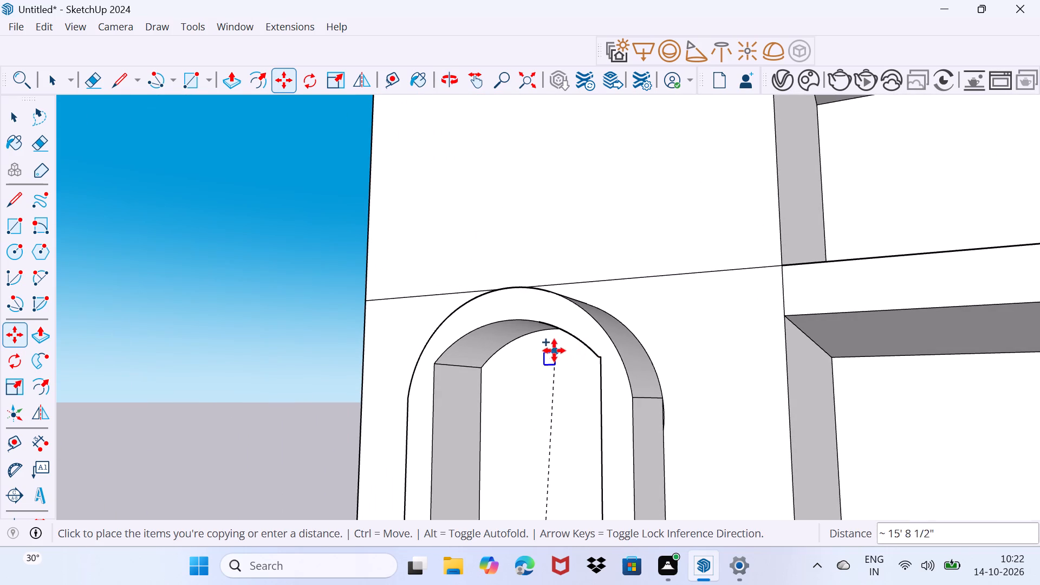
pyautogui.scroll(-3, 515, 386)
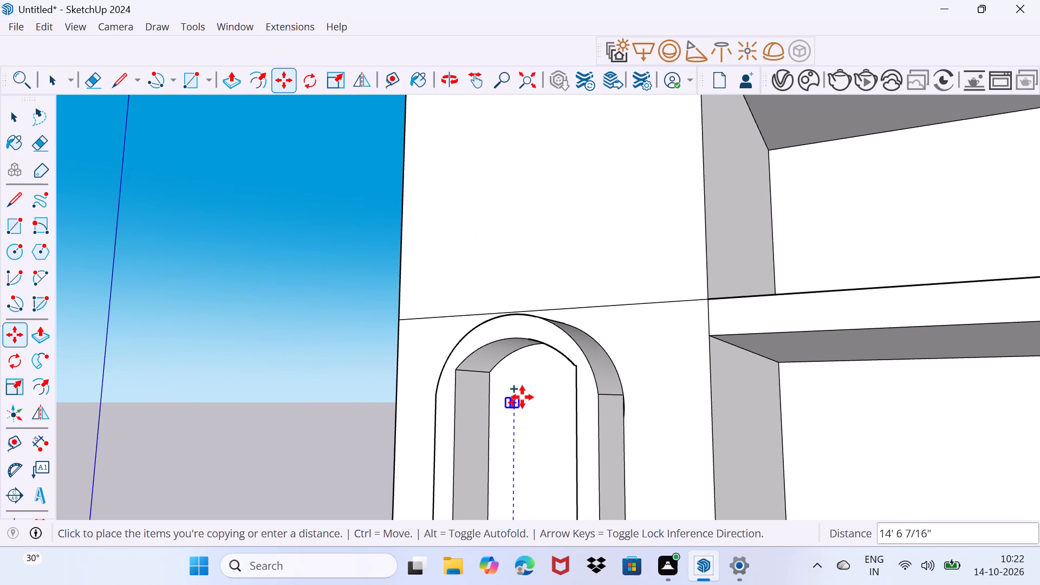
pyautogui.moveTo(527, 398); pyautogui.dragTo(533, 398)
# Move the copied light about 2' 2 5/16" off the back wall onto the arched opening's inner side wall.
pyautogui.scroll(6, 516, 410)
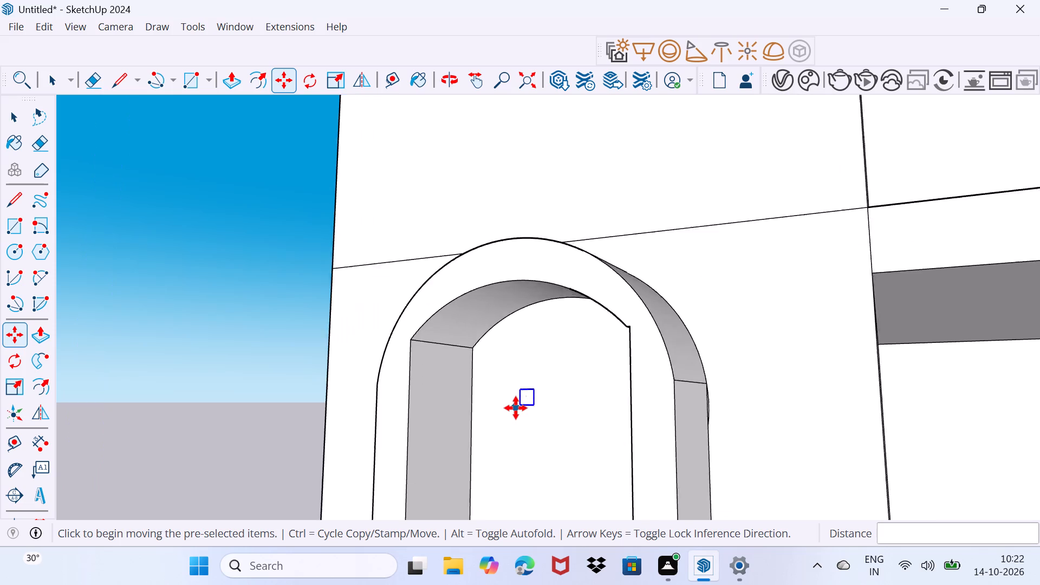
pyautogui.scroll(8, 516, 408)
pyautogui.click(529, 400)
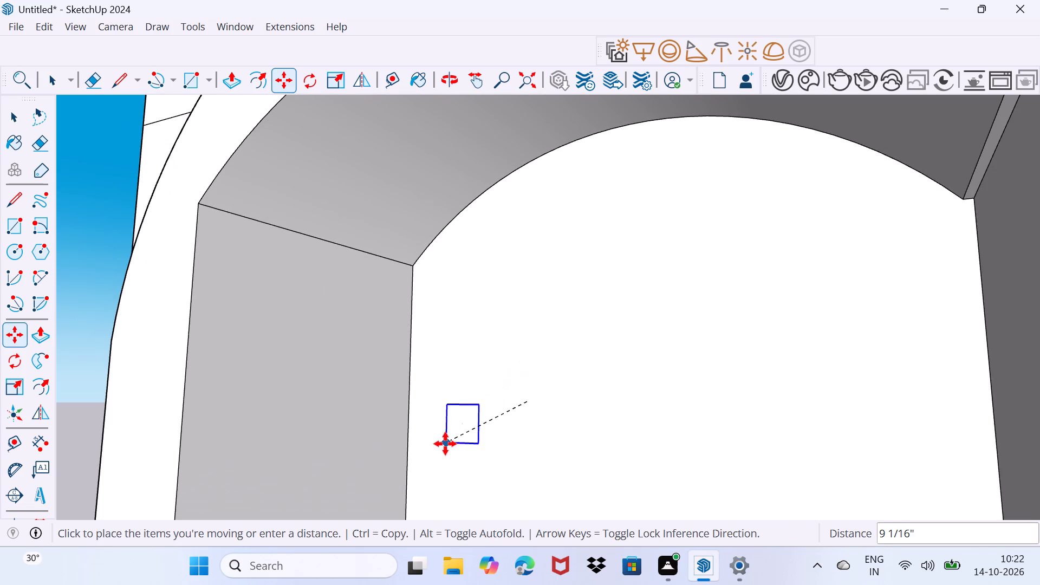
pyautogui.scroll(-13, 431, 476)
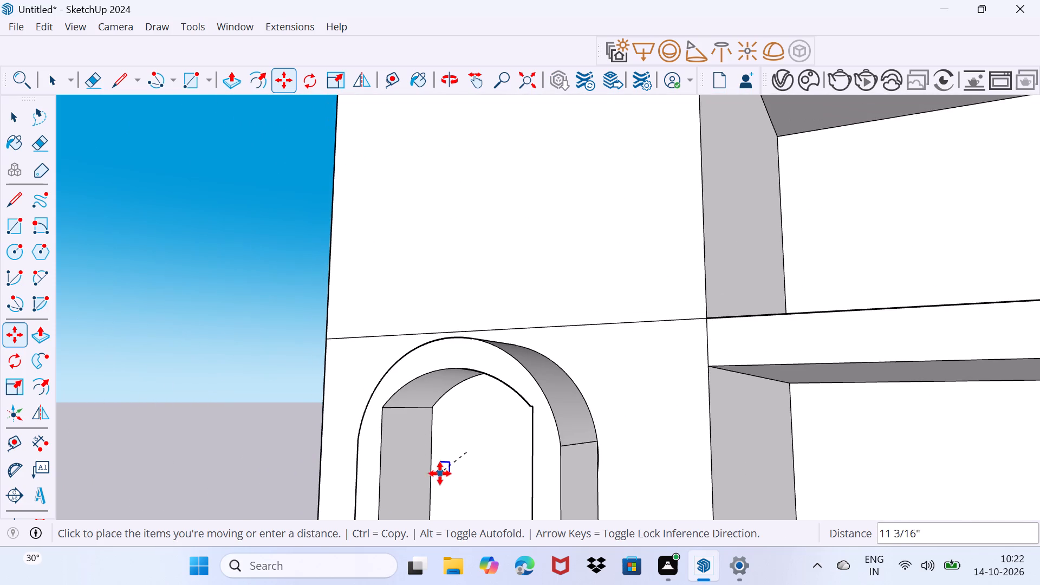
pyautogui.click(393, 512)
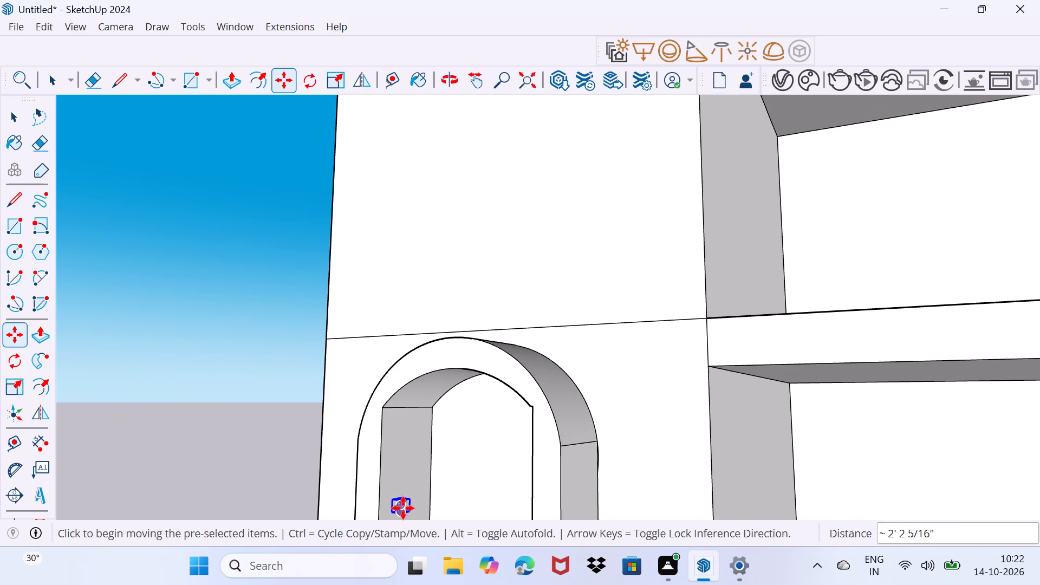
# Move the light from the opening's inner side wall about 3' 6" up to the underside of the arch, near its crown.
pyautogui.scroll(3, 404, 500)
pyautogui.moveTo(411, 497); pyautogui.dragTo(492, 354, button='middle')
pyautogui.moveTo(427, 370); pyautogui.dragTo(533, 357, button='middle')
pyautogui.scroll(5, 419, 366)
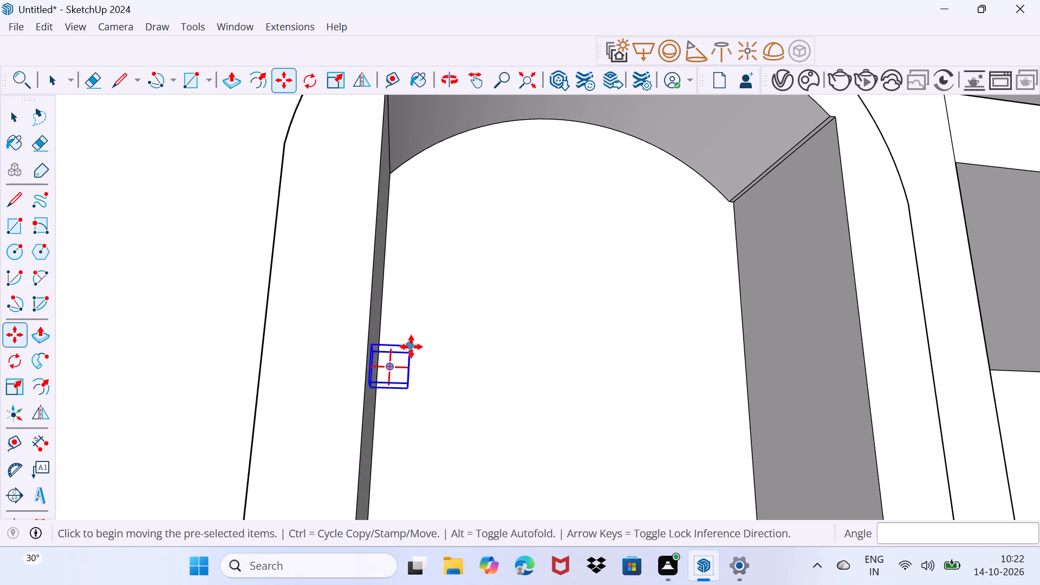
pyautogui.click(411, 346)
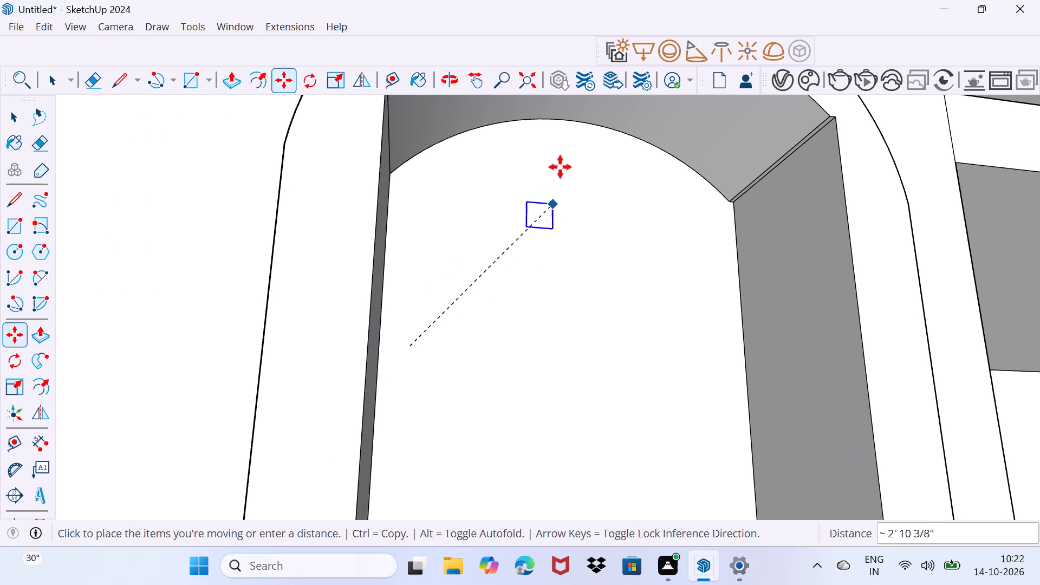
pyautogui.keyDown('shift'); pyautogui.moveTo(602, 127); pyautogui.dragTo(520, 296, button='middle'); pyautogui.keyUp('shift')
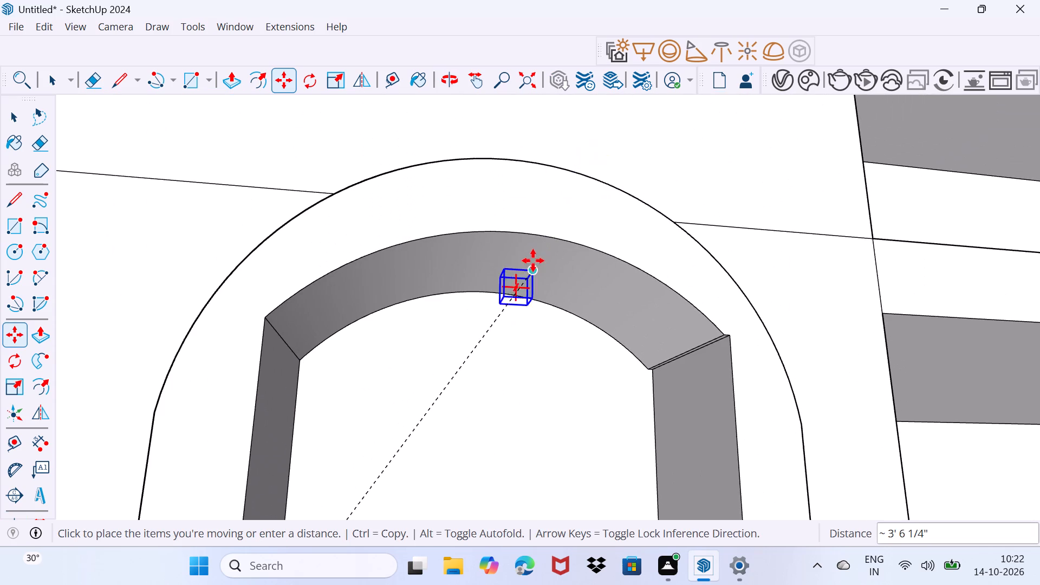
pyautogui.click(533, 260)
pyautogui.press('space')
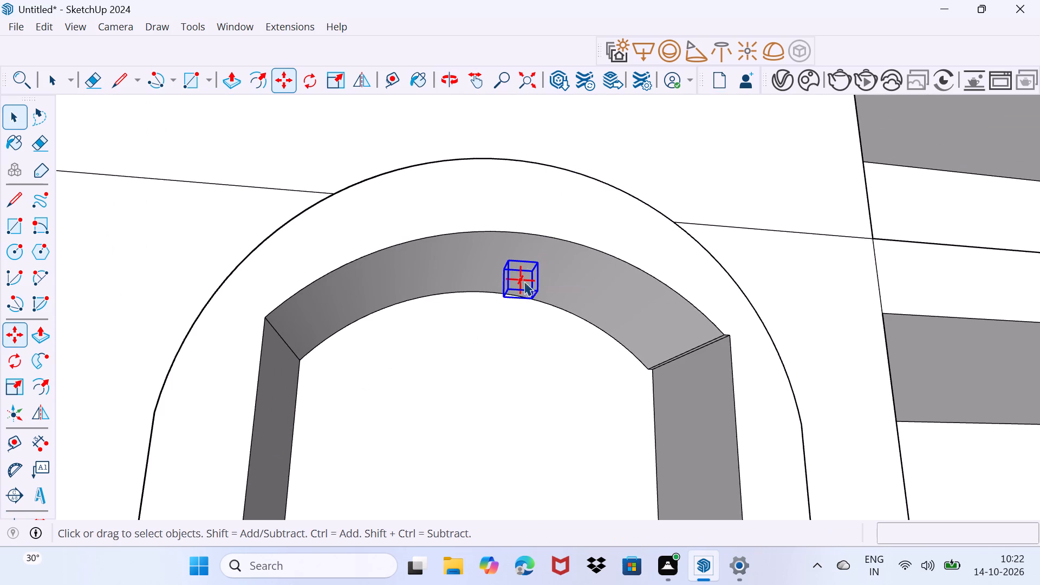
pyautogui.moveTo(524, 316); pyautogui.dragTo(565, 284)
# Shift the light a little farther out from the arch's curved underside.
pyautogui.moveTo(532, 287); pyautogui.dragTo(516, 333, button='middle')
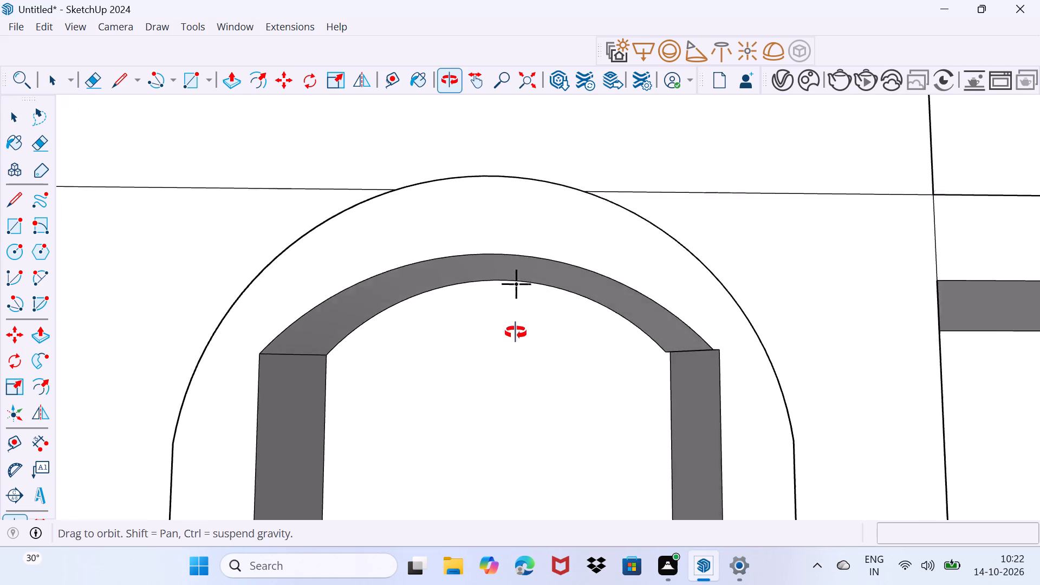
pyautogui.moveTo(516, 333); pyautogui.dragTo(692, 307, button='middle')
pyautogui.scroll(11, 535, 272)
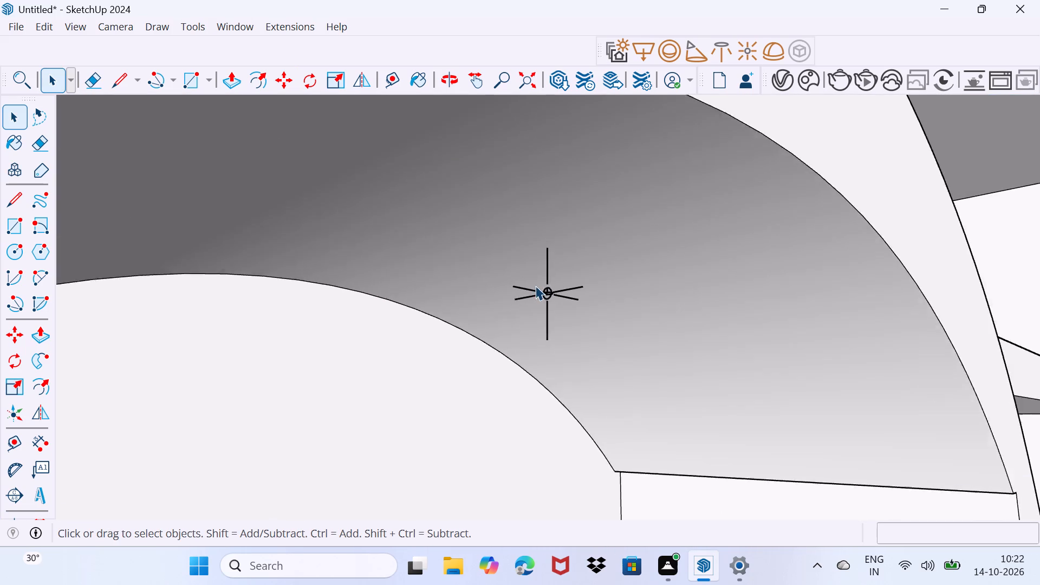
pyautogui.scroll(3, 535, 285)
pyautogui.click(564, 313)
pyautogui.moveTo(548, 309); pyautogui.dragTo(554, 307)
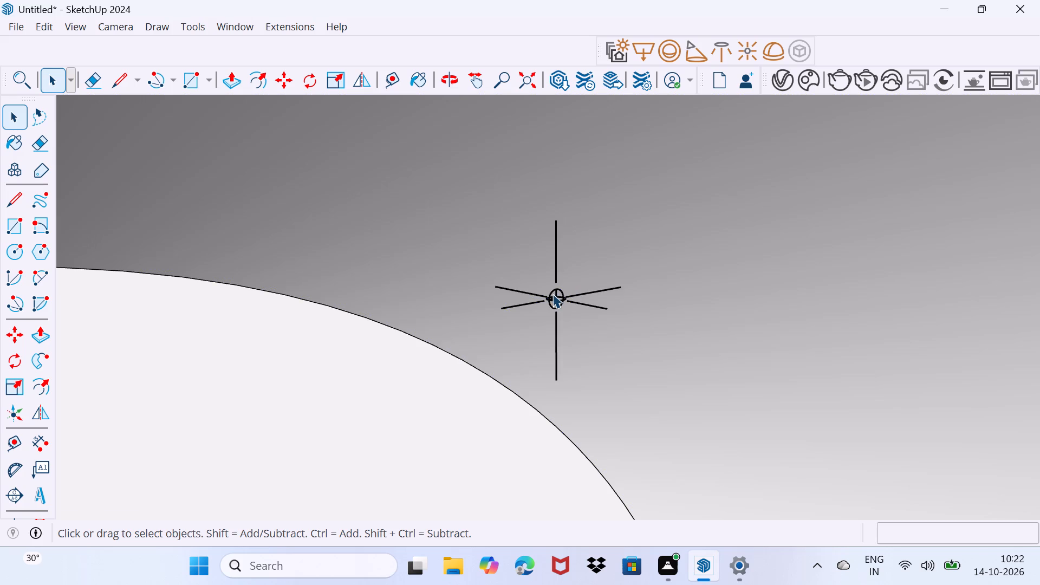
pyautogui.click(554, 295)
pyautogui.moveTo(558, 312); pyautogui.dragTo(662, 322, button='middle')
pyautogui.press('m')
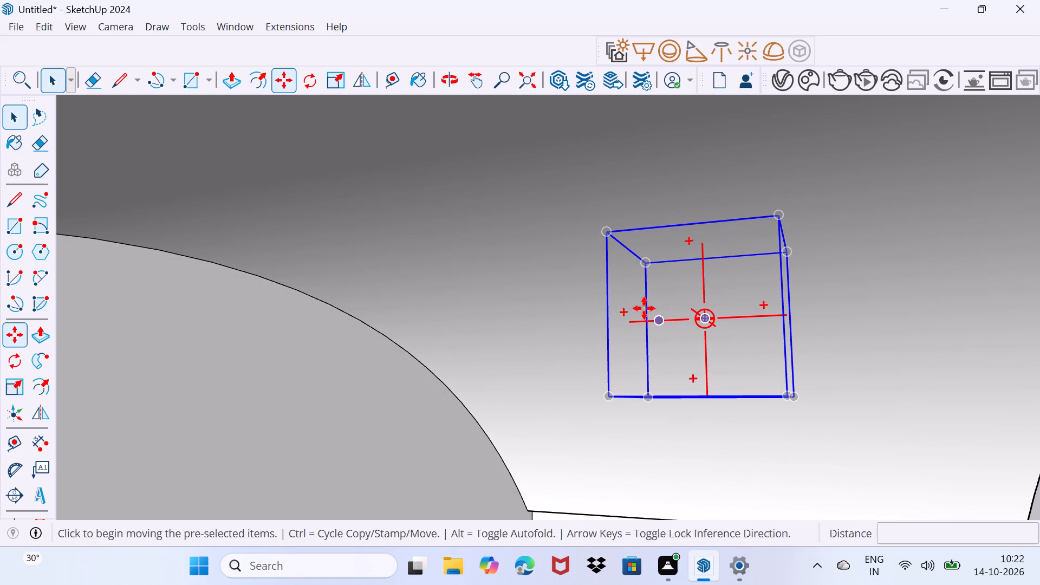
pyautogui.click(608, 228)
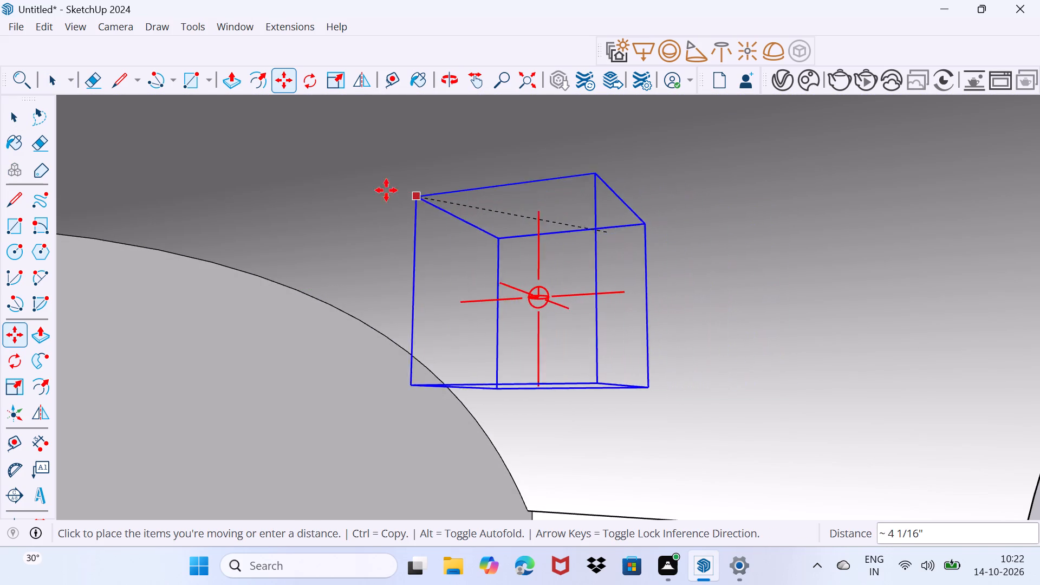
pyautogui.click(329, 168)
pyautogui.press('space')
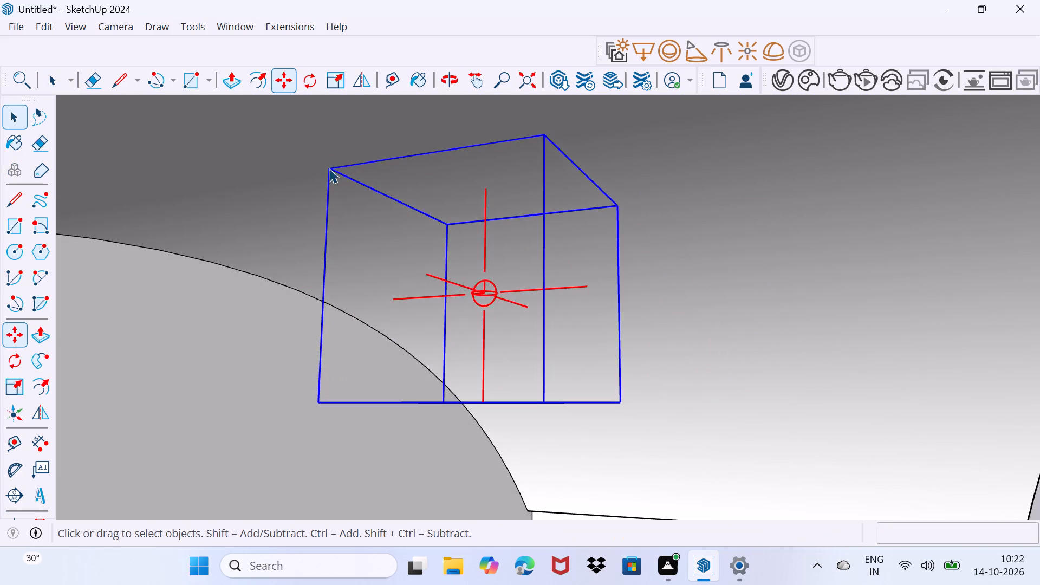
pyautogui.moveTo(238, 301); pyautogui.dragTo(245, 291)
# Set the Omni Light's colour in the V-Ray Asset Editor to yellow, about R 0.861, G 0.87, B 0.166.
pyautogui.click(493, 300)
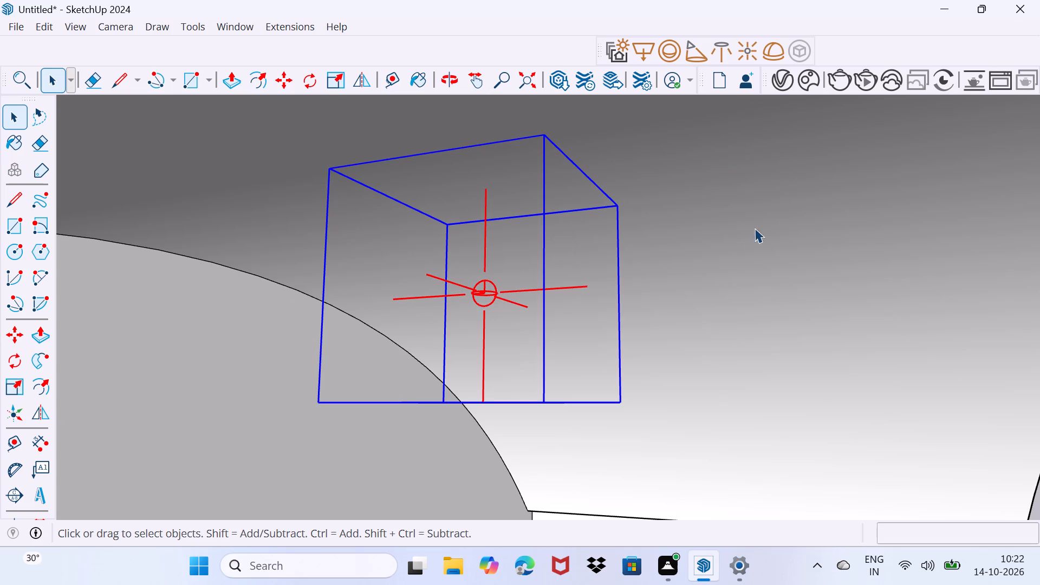
pyautogui.click(776, 78)
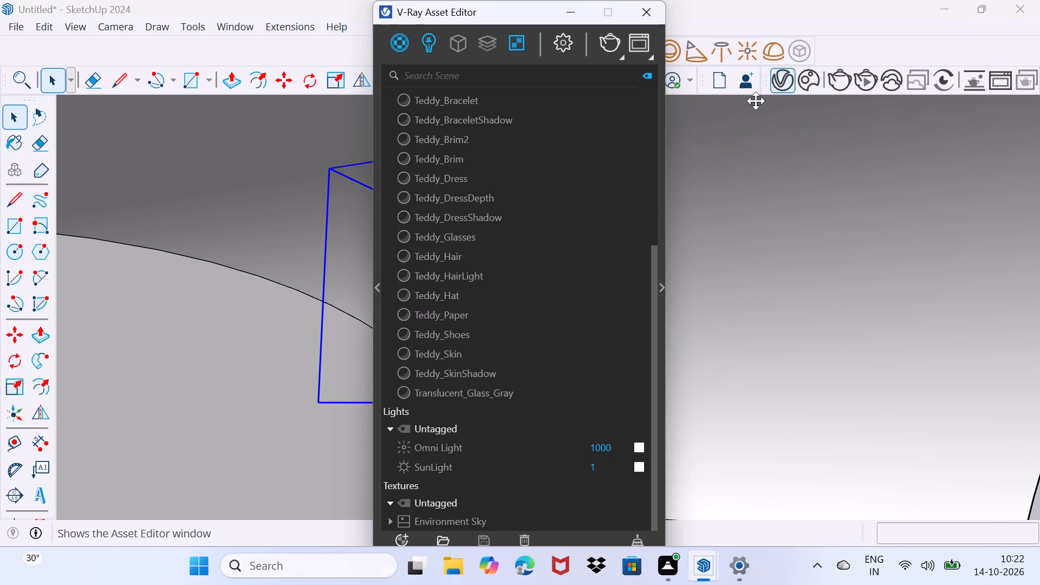
pyautogui.scroll(-4, 473, 388)
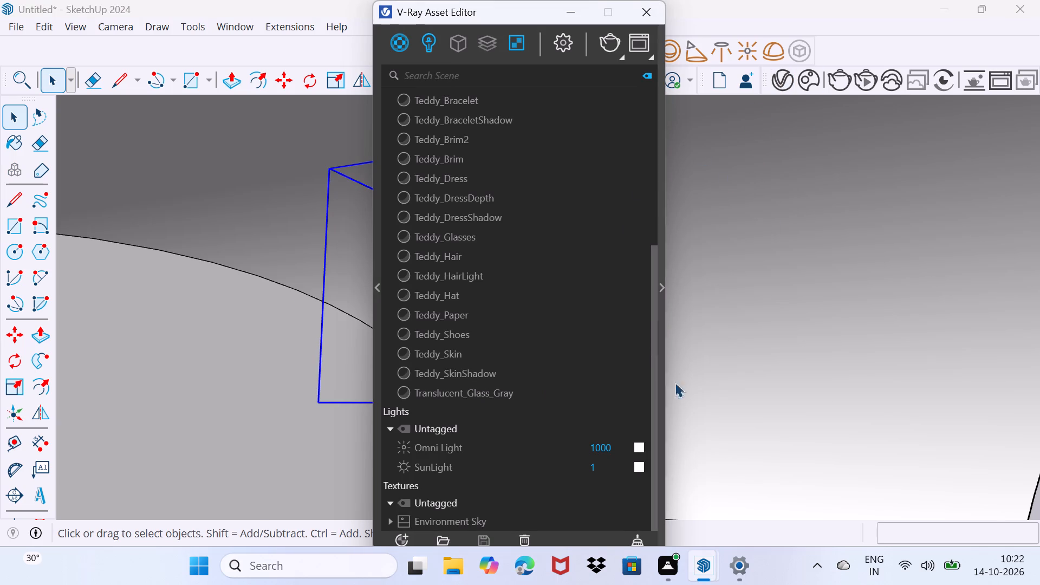
pyautogui.click(660, 296)
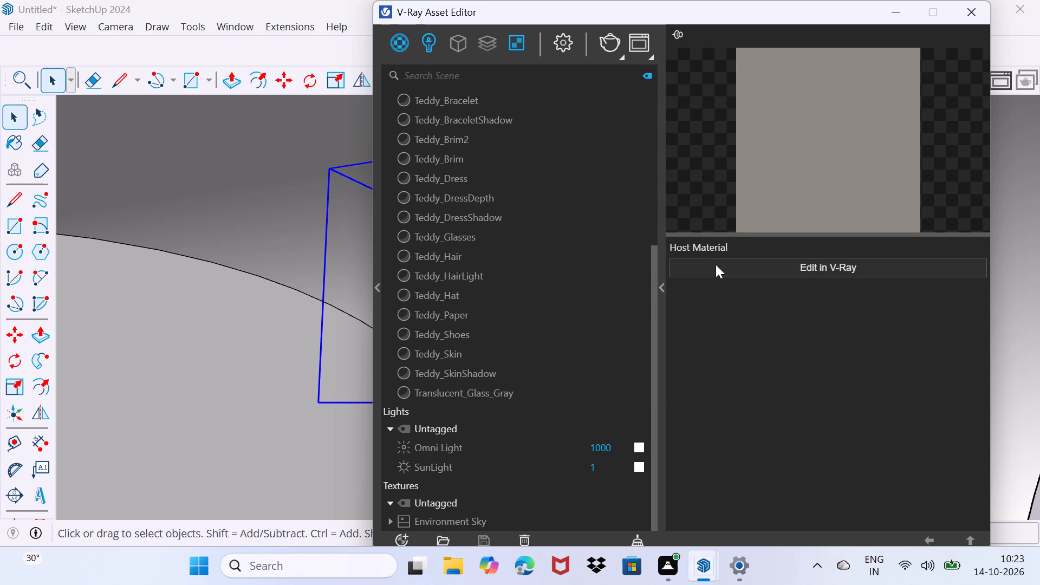
pyautogui.click(487, 448)
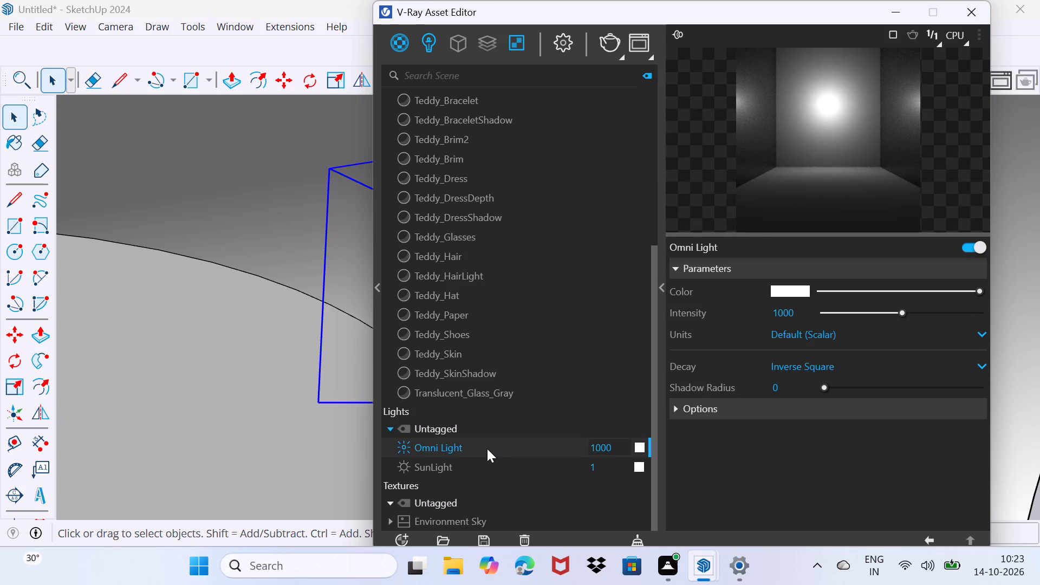
pyautogui.click(470, 466)
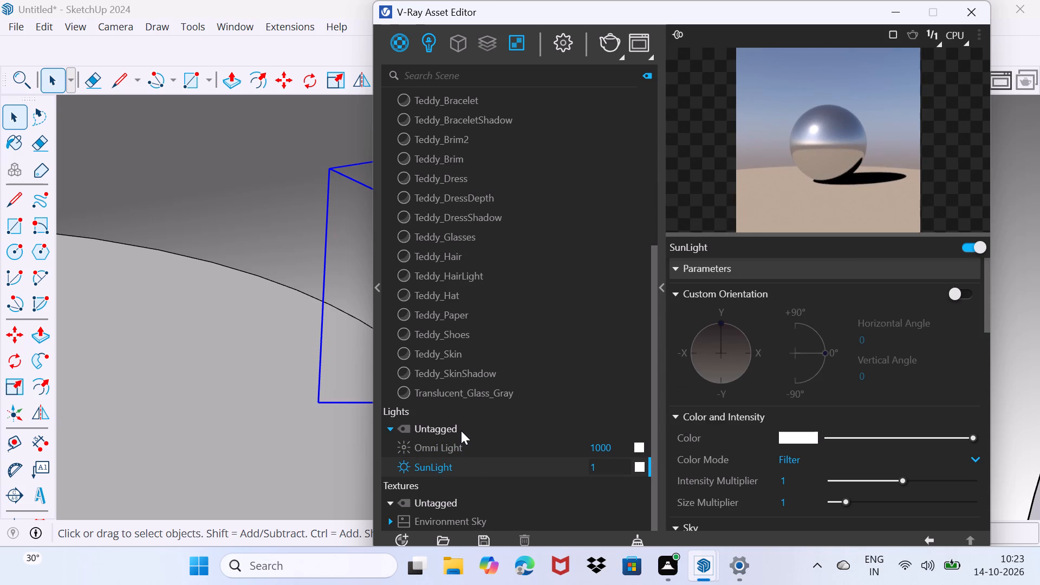
pyautogui.click(461, 430)
pyautogui.click(453, 455)
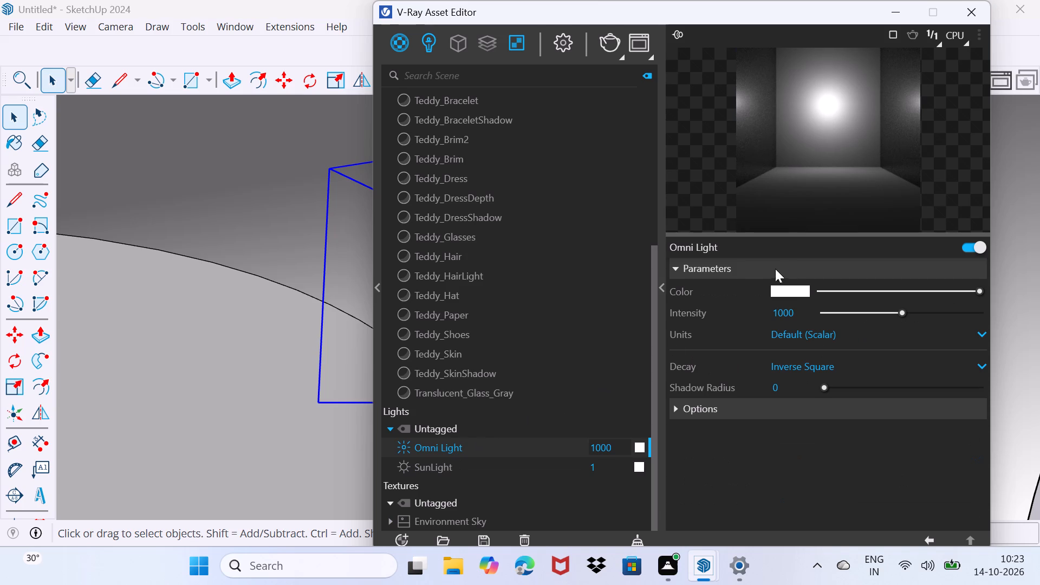
pyautogui.click(787, 291)
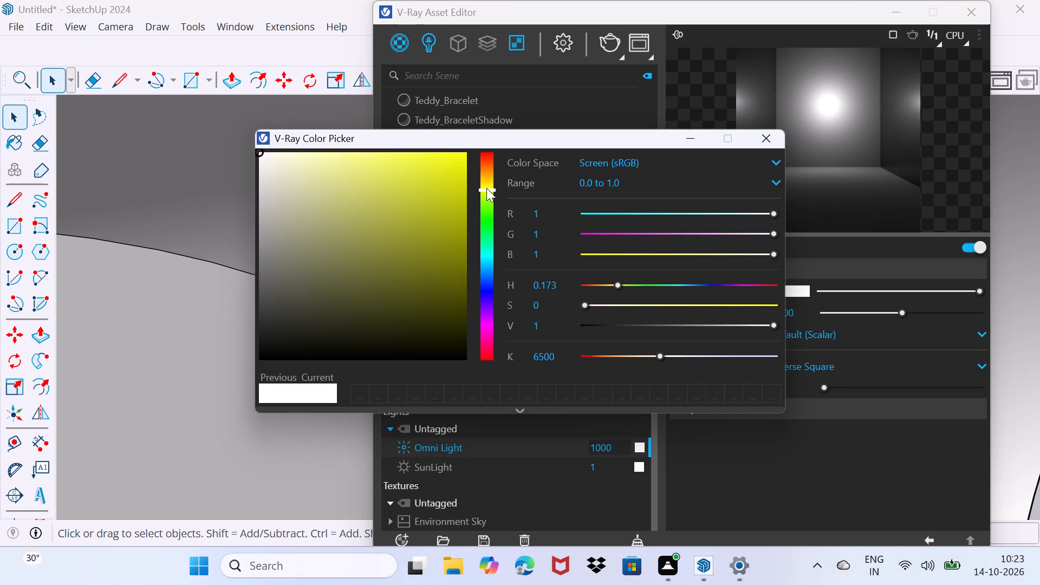
pyautogui.click(486, 188)
pyautogui.click(404, 154)
pyautogui.moveTo(402, 161); pyautogui.dragTo(414, 178)
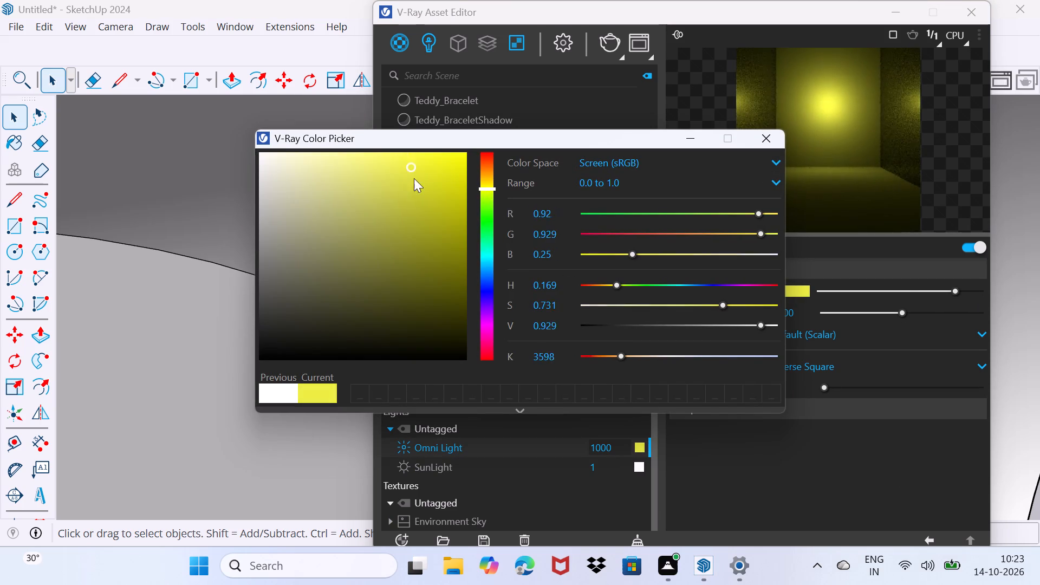
pyautogui.moveTo(414, 178); pyautogui.dragTo(427, 180)
pyautogui.moveTo(581, 137); pyautogui.dragTo(593, 204)
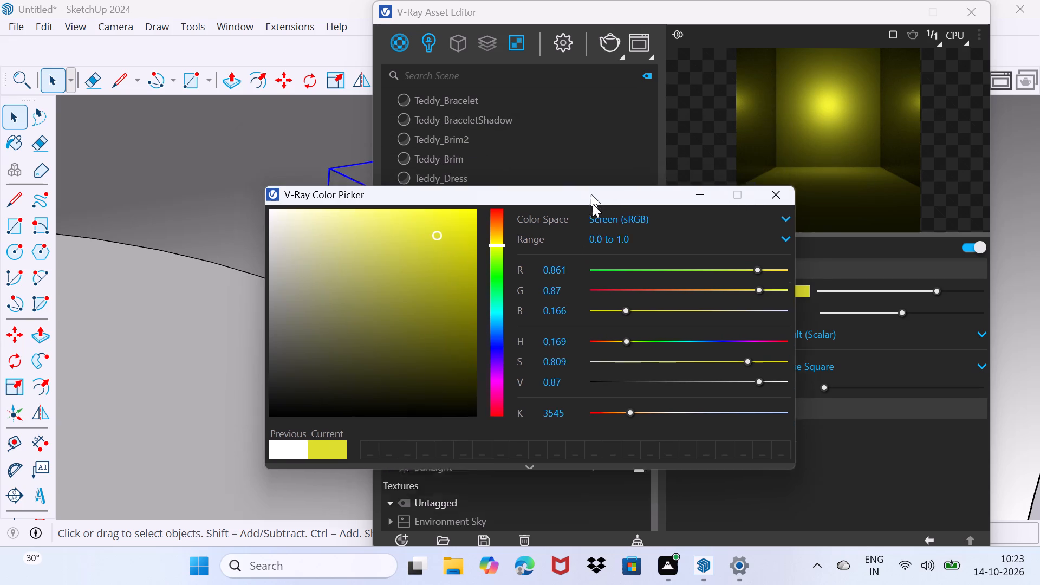
pyautogui.moveTo(593, 204); pyautogui.dragTo(646, 414)
pyautogui.moveTo(329, 329); pyautogui.dragTo(209, 322, button='middle')
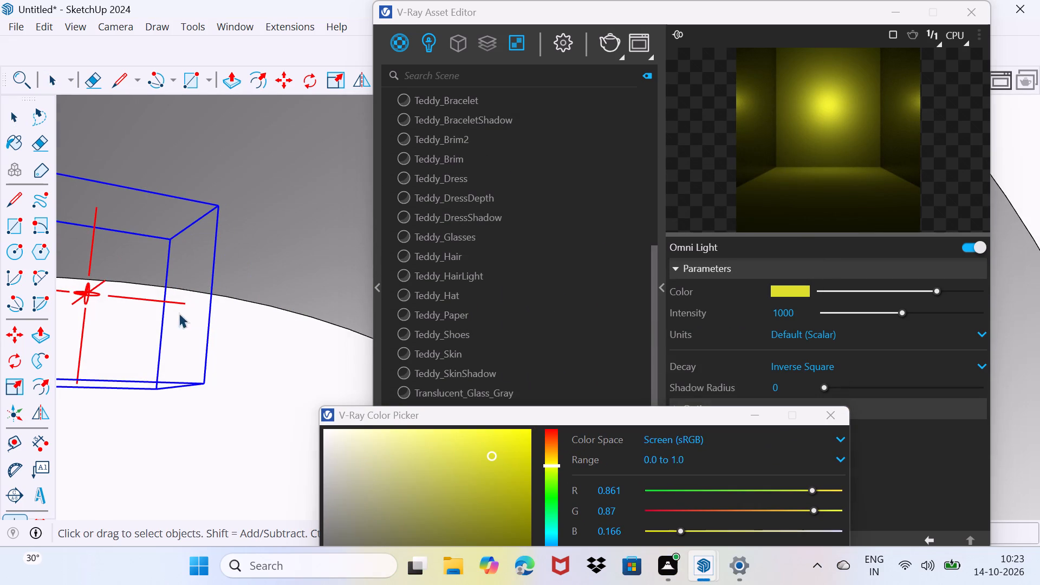
pyautogui.click(94, 297)
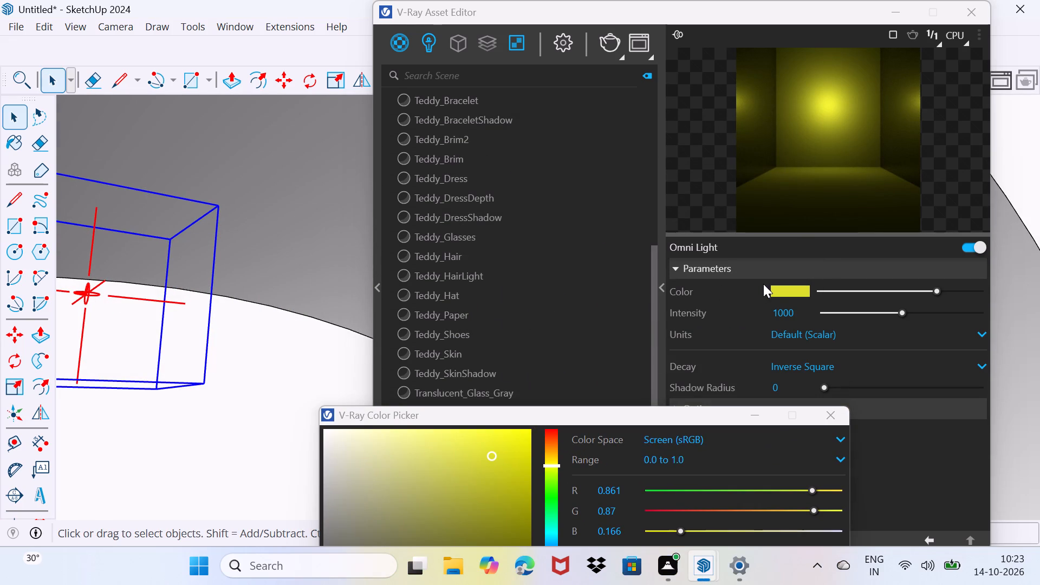
pyautogui.click(829, 415)
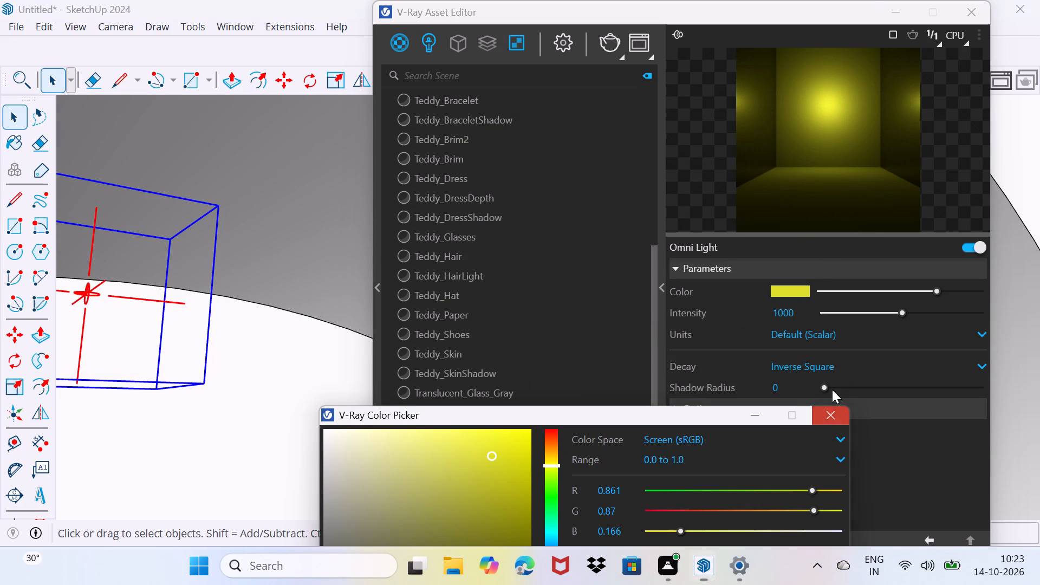
pyautogui.click(899, 10)
# Move the two-door curtained window about 3' 6" sideways into the strip opening between the two lower divider slabs.
pyautogui.scroll(-4, 354, 305)
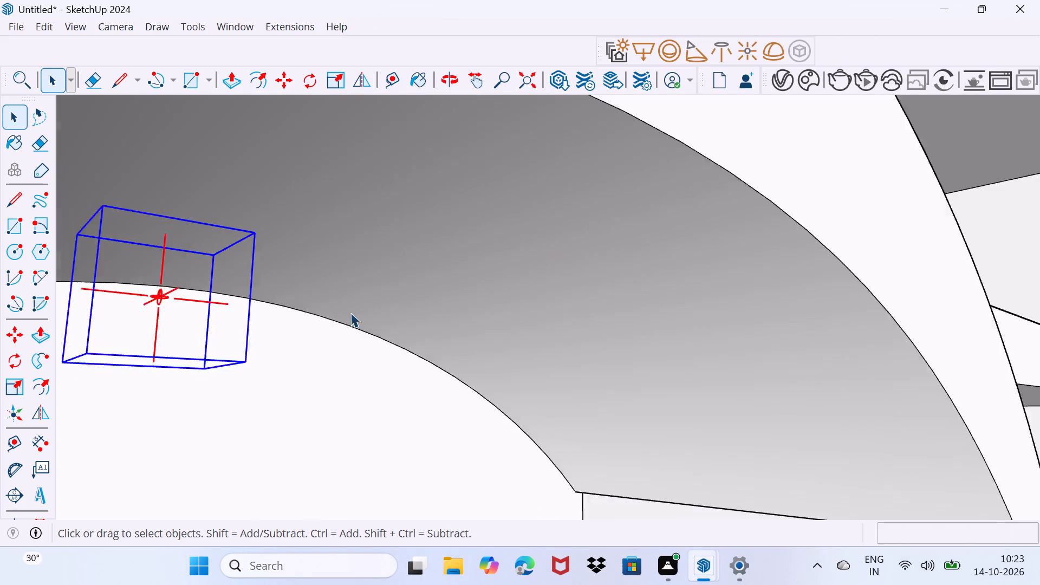
pyautogui.scroll(-19, 350, 313)
pyautogui.moveTo(354, 439); pyautogui.dragTo(369, 418)
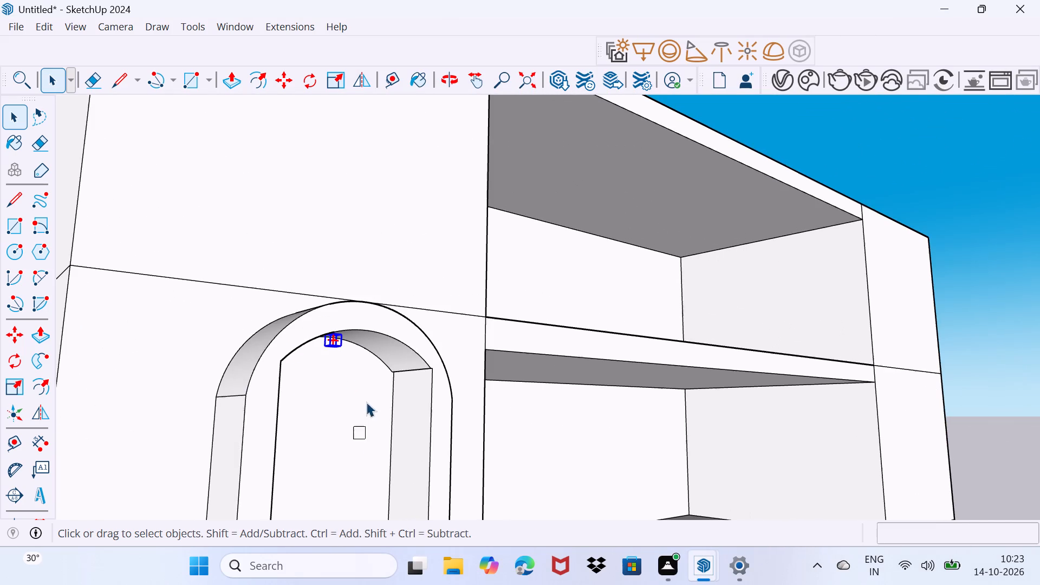
pyautogui.scroll(-20, 387, 395)
pyautogui.scroll(-1, 387, 395)
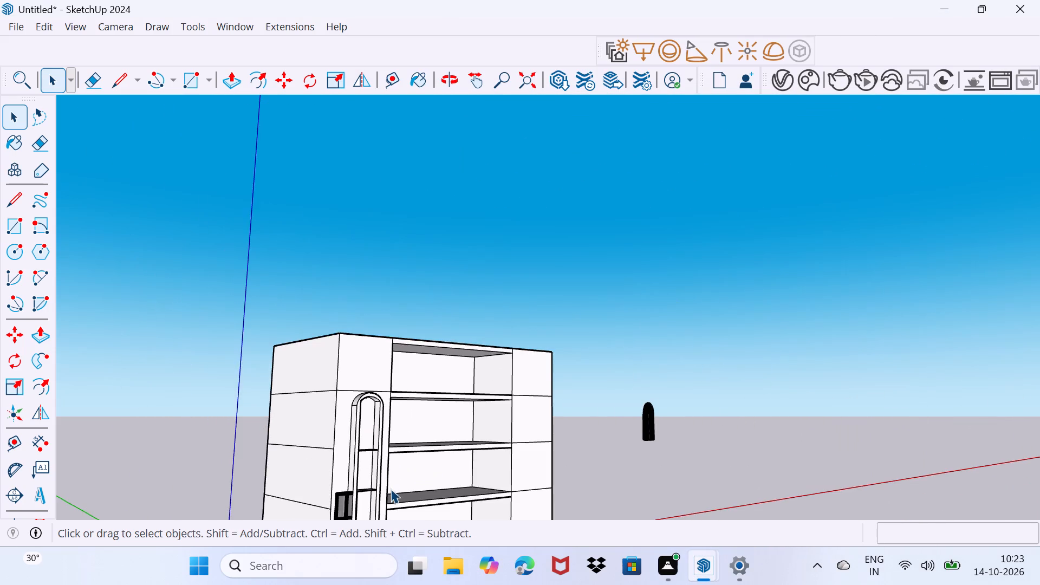
pyautogui.moveTo(391, 489); pyautogui.dragTo(305, 250, button='middle')
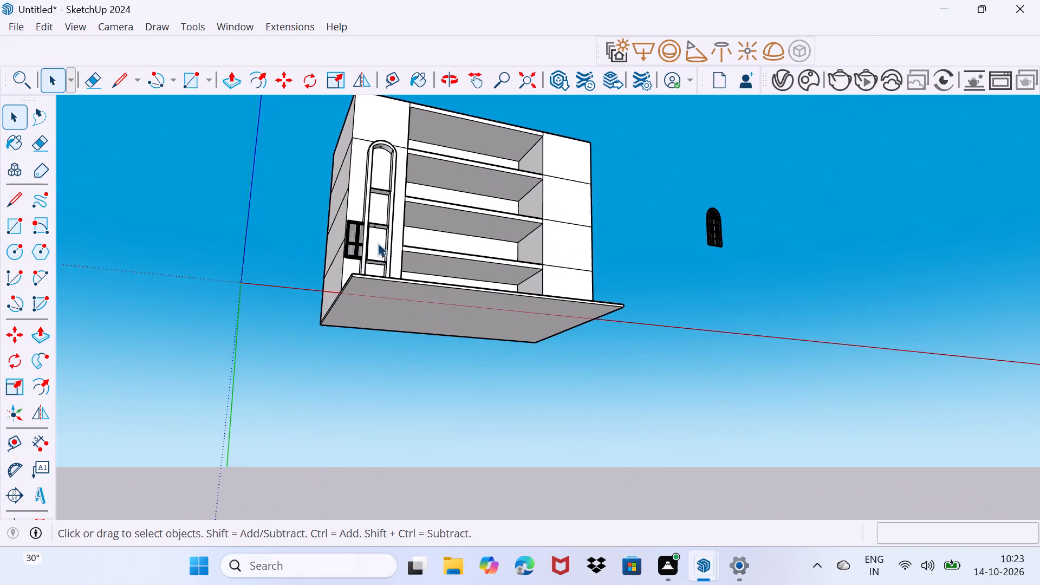
pyautogui.scroll(9, 385, 231)
pyautogui.click(324, 271)
pyautogui.scroll(2, 330, 275)
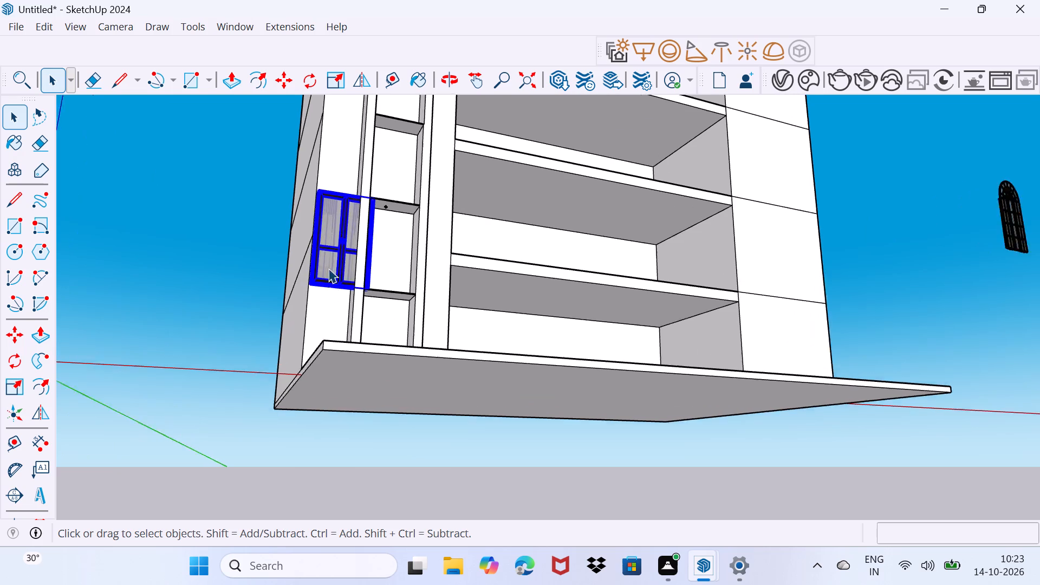
pyautogui.scroll(2, 328, 268)
pyautogui.moveTo(328, 268); pyautogui.dragTo(235, 354, button='middle')
pyautogui.scroll(4, 334, 346)
pyautogui.press('m')
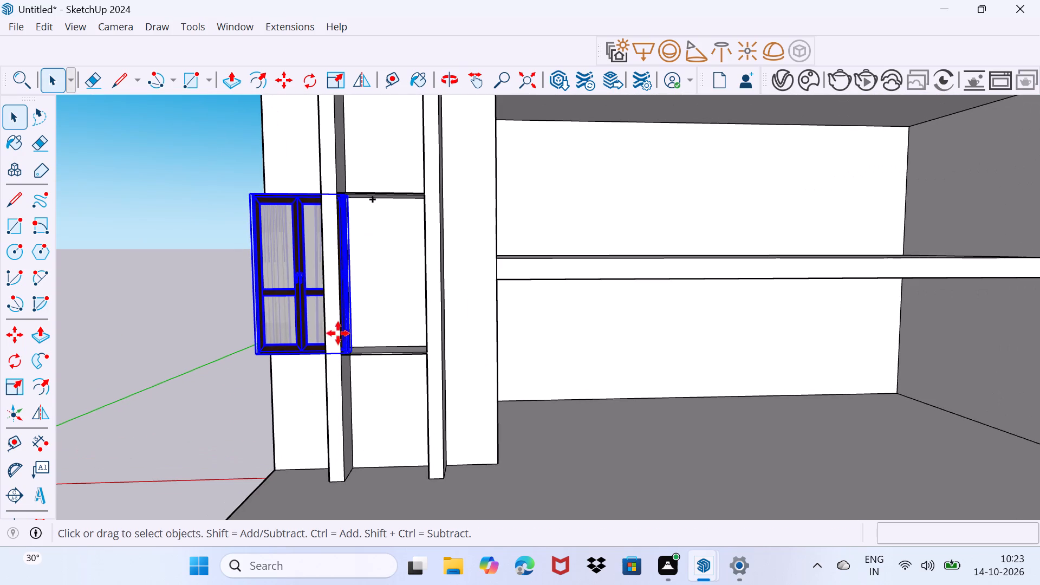
pyautogui.click(356, 353)
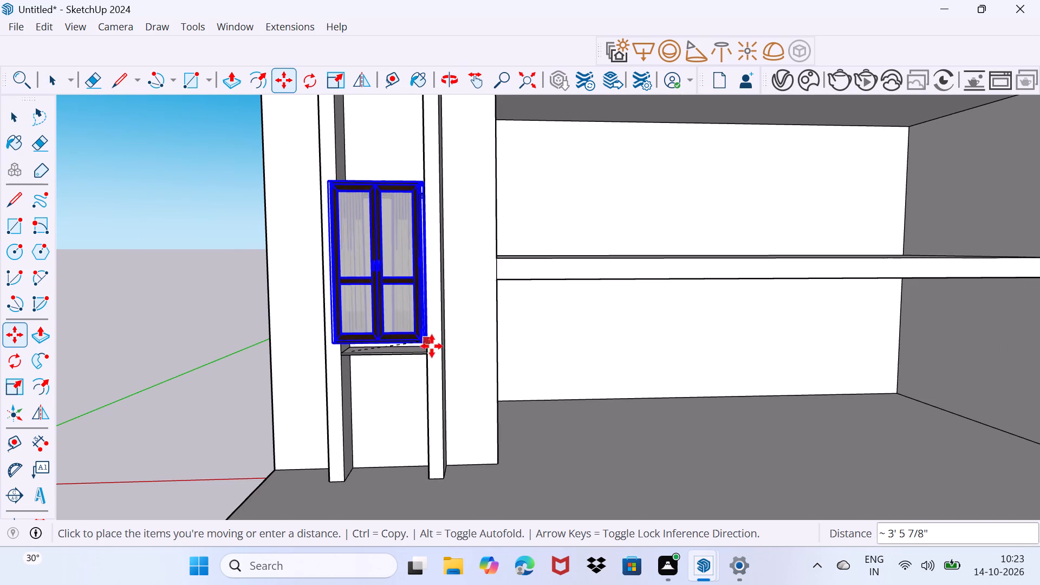
pyautogui.click(432, 346)
pyautogui.press('space')
pyautogui.moveTo(438, 366); pyautogui.dragTo(450, 352)
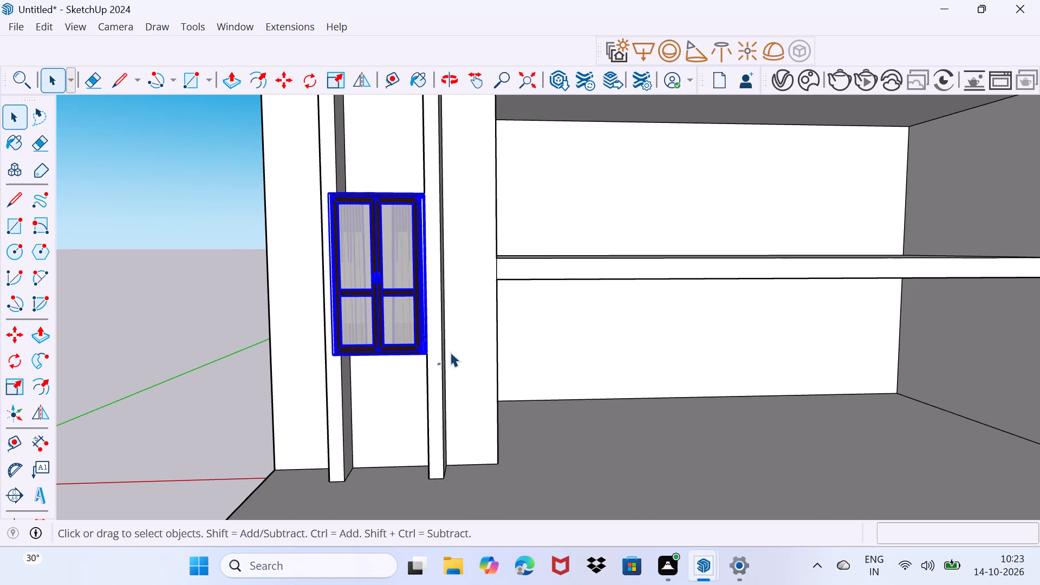
pyautogui.moveTo(450, 352); pyautogui.dragTo(454, 346)
# Shift the two-door window about 6 13/16" so its frame lines up with the opening's lower corner and side wall.
pyautogui.scroll(-4, 449, 337)
pyautogui.scroll(14, 423, 337)
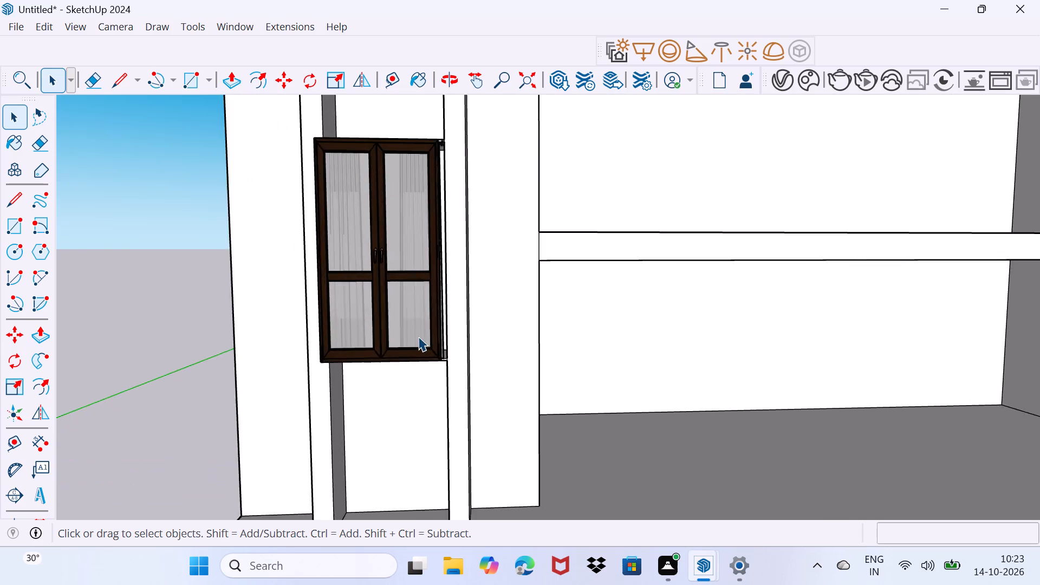
pyautogui.scroll(8, 418, 336)
pyautogui.click(437, 366)
pyautogui.scroll(5, 426, 377)
pyautogui.scroll(-3, 423, 374)
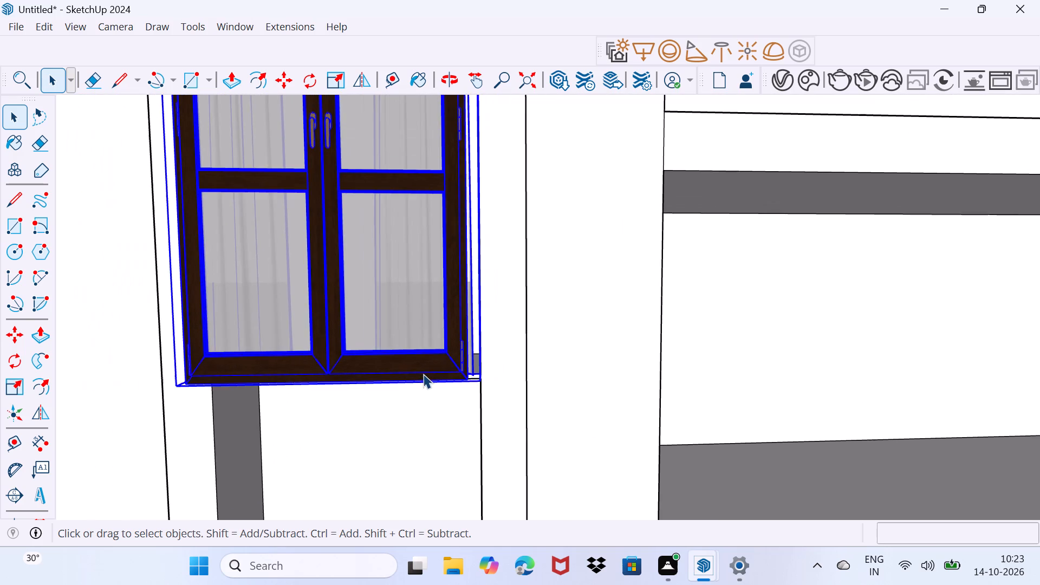
pyautogui.scroll(4, 423, 374)
pyautogui.press('m')
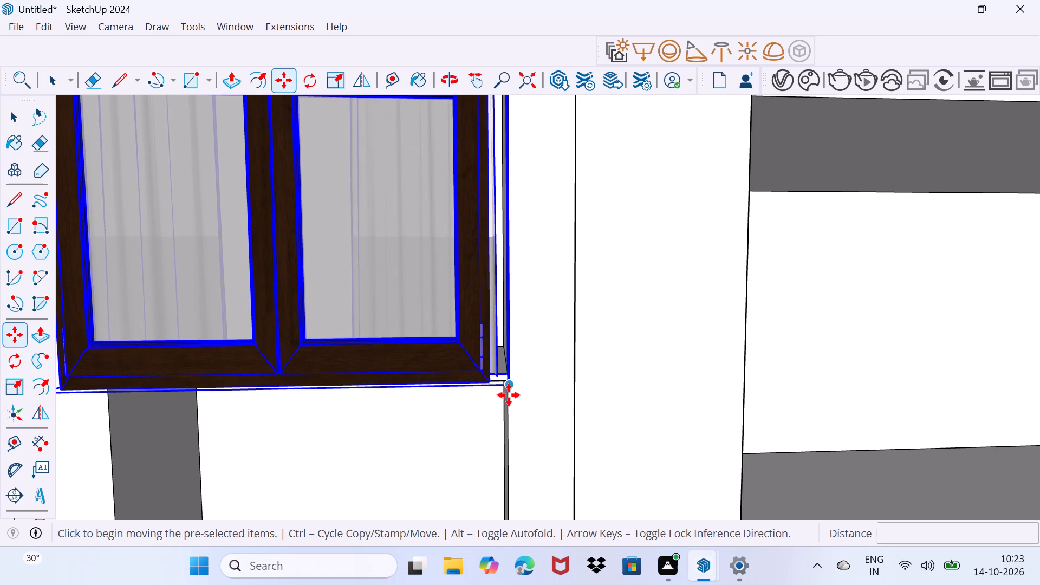
pyautogui.click(509, 395)
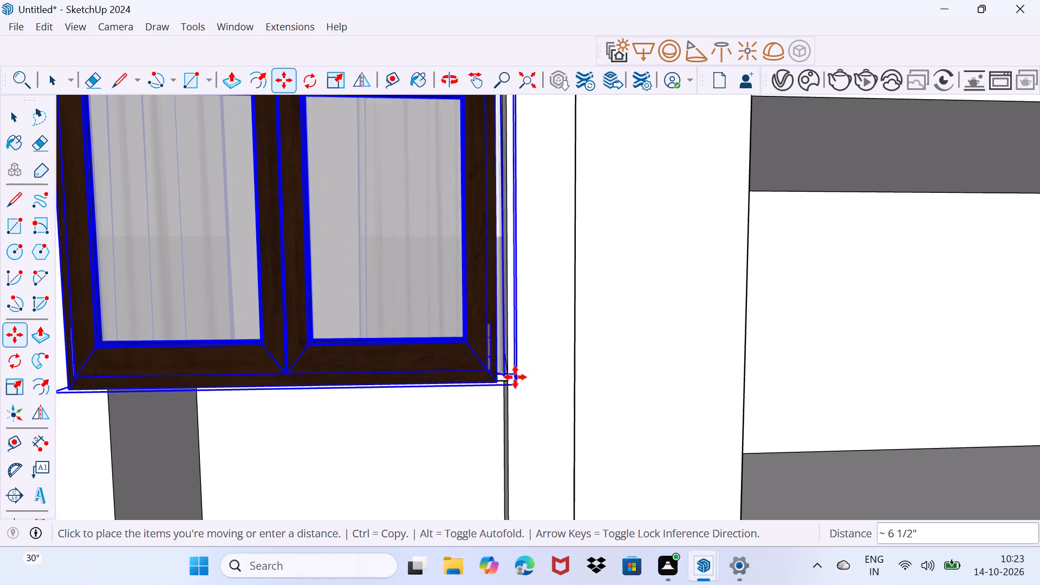
pyautogui.scroll(14, 503, 372)
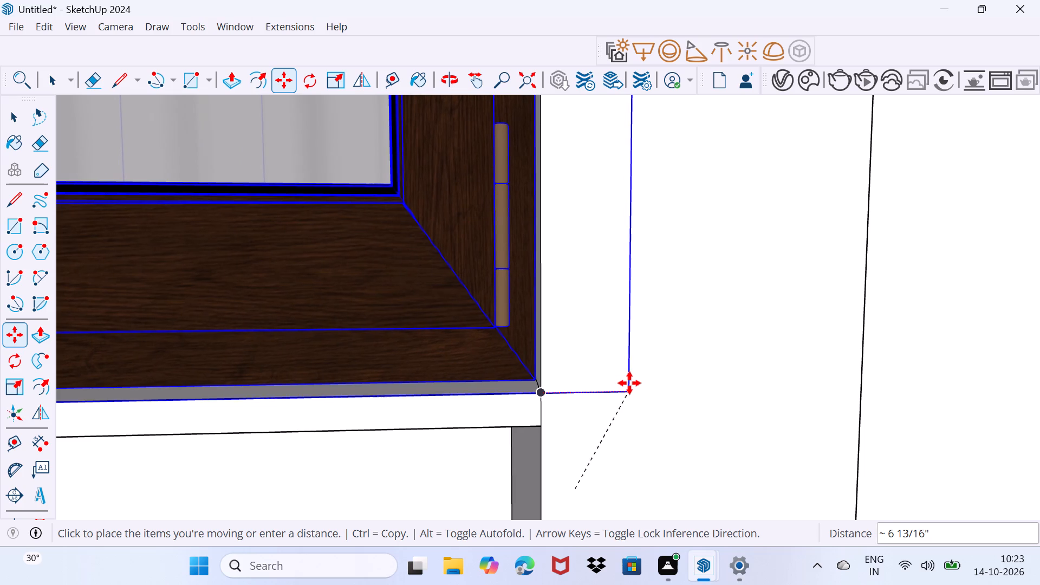
pyautogui.click(629, 383)
pyautogui.press('space')
pyautogui.moveTo(601, 416); pyautogui.dragTo(622, 398)
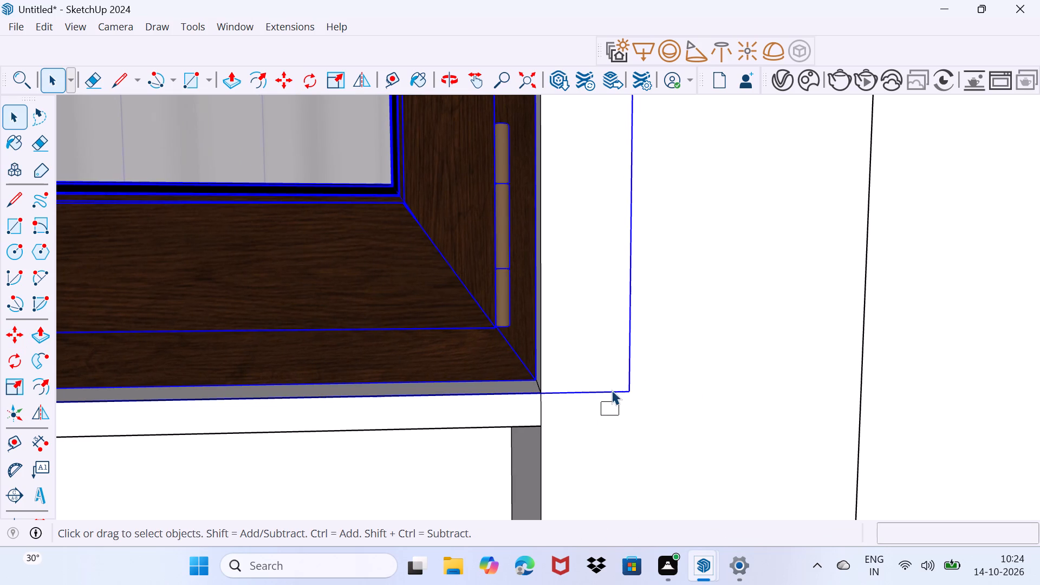
pyautogui.scroll(-19, 575, 397)
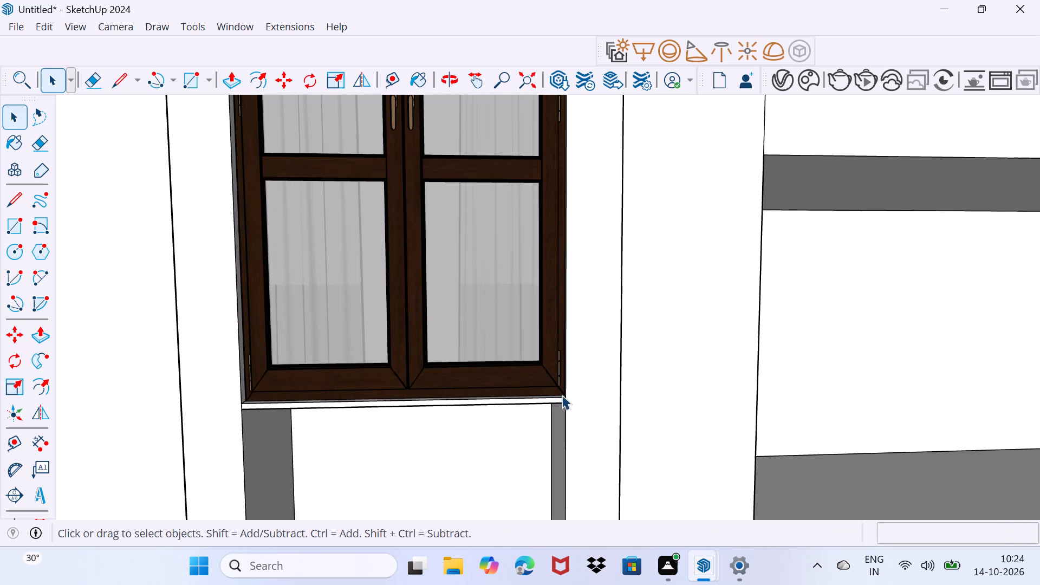
pyautogui.scroll(-16, 543, 389)
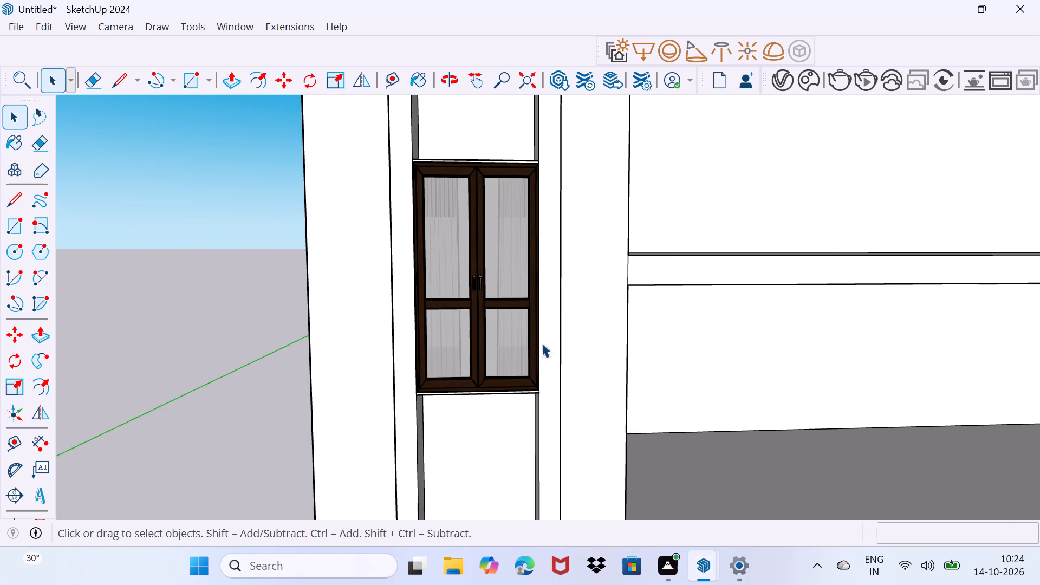
# Move the arched curtained window about 77' 6" from beside the building into the strip's arch-topped upper opening.
pyautogui.moveTo(571, 321); pyautogui.dragTo(246, 417, button='middle')
pyautogui.scroll(-9, 294, 376)
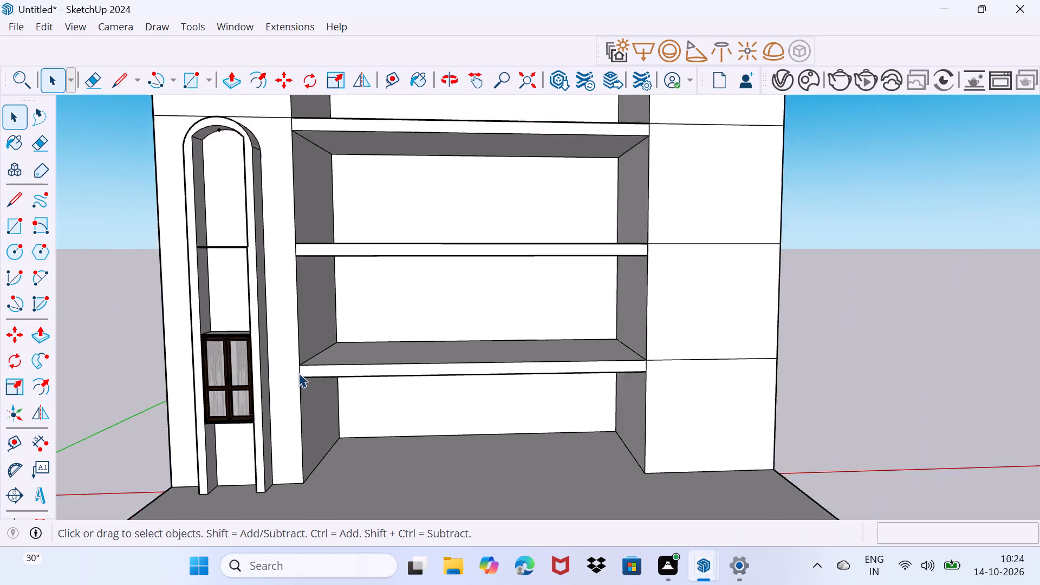
pyautogui.scroll(-10, 298, 373)
pyautogui.scroll(5, 684, 303)
pyautogui.moveTo(689, 305); pyautogui.dragTo(570, 307, button='middle')
pyautogui.scroll(5, 621, 324)
pyautogui.click(645, 315)
pyautogui.scroll(4, 617, 340)
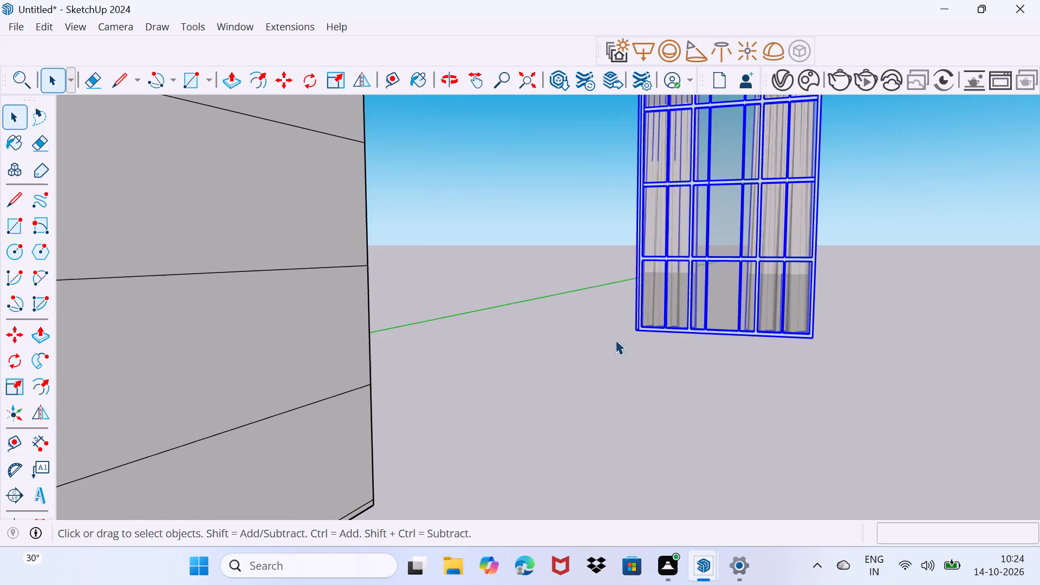
pyautogui.moveTo(649, 354); pyautogui.dragTo(736, 354, button='middle')
pyautogui.scroll(-12, 736, 354)
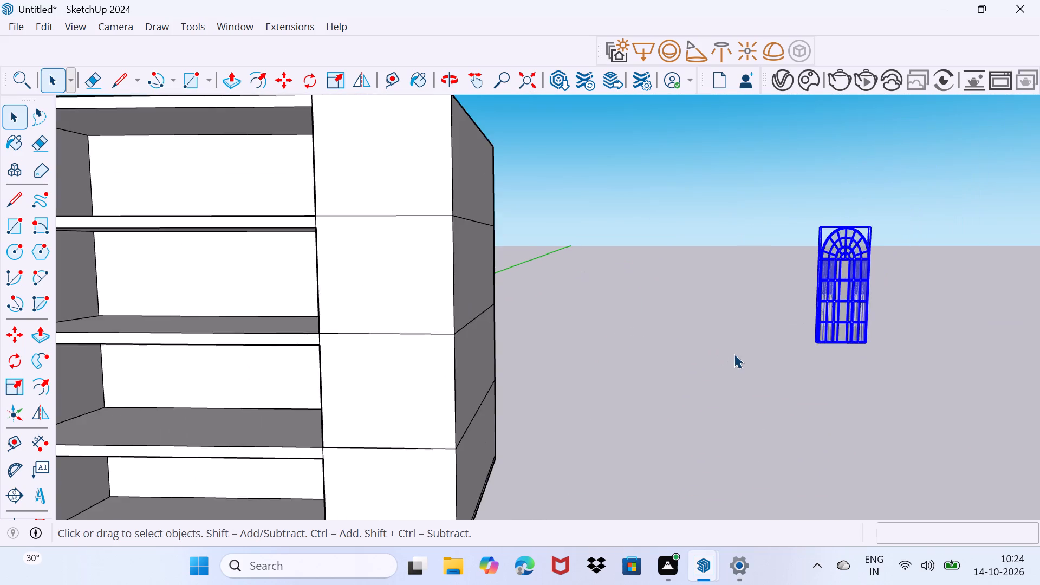
pyautogui.scroll(-2, 734, 354)
pyautogui.moveTo(779, 359); pyautogui.dragTo(917, 338, button='middle')
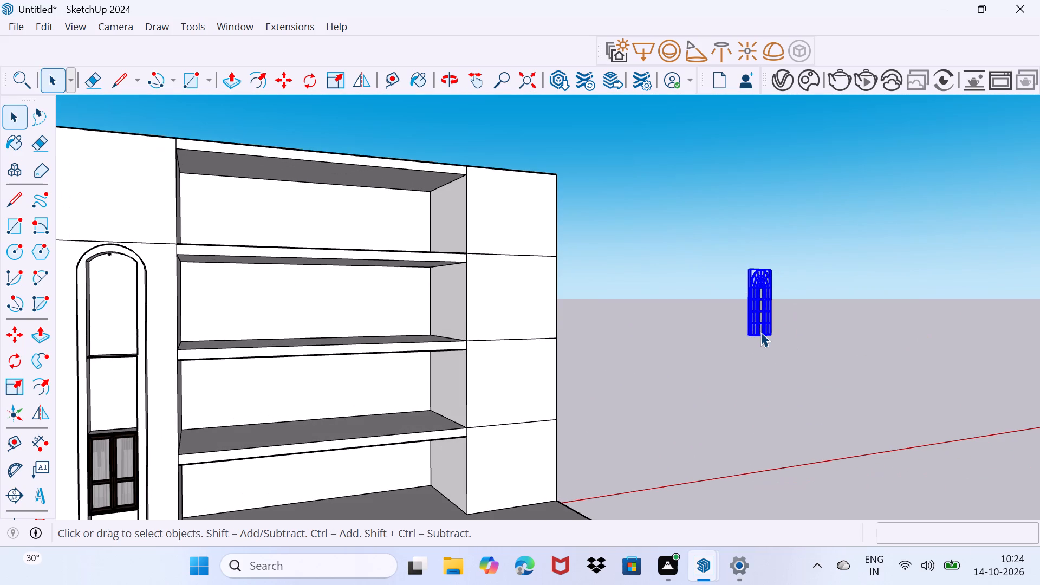
pyautogui.press('m')
pyautogui.scroll(4, 747, 336)
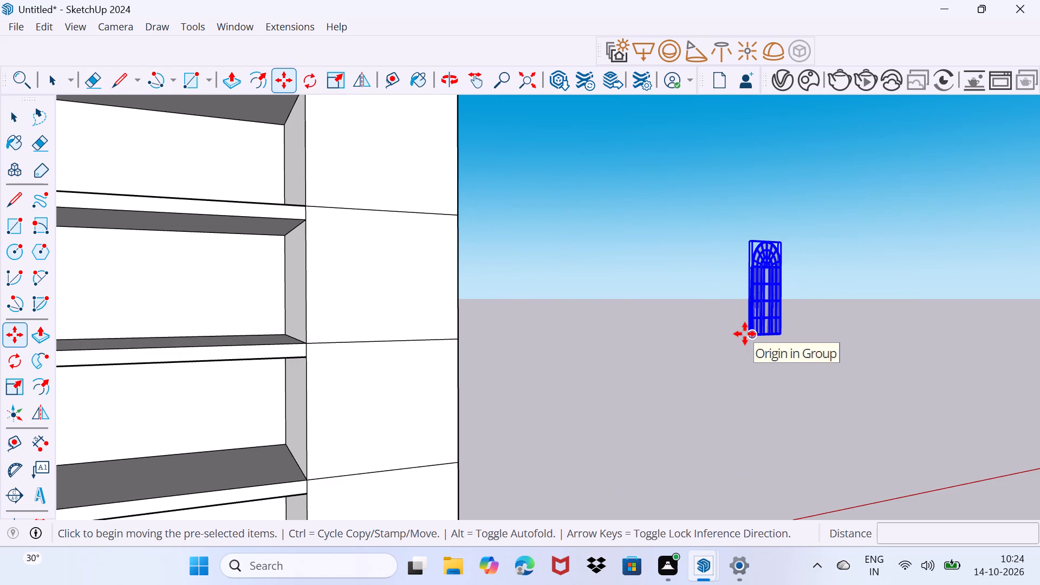
pyautogui.click(745, 334)
pyautogui.scroll(-7, 167, 361)
pyautogui.keyDown('shift'); pyautogui.moveTo(161, 364); pyautogui.dragTo(621, 384, button='middle'); pyautogui.keyUp('shift')
pyautogui.scroll(9, 389, 382)
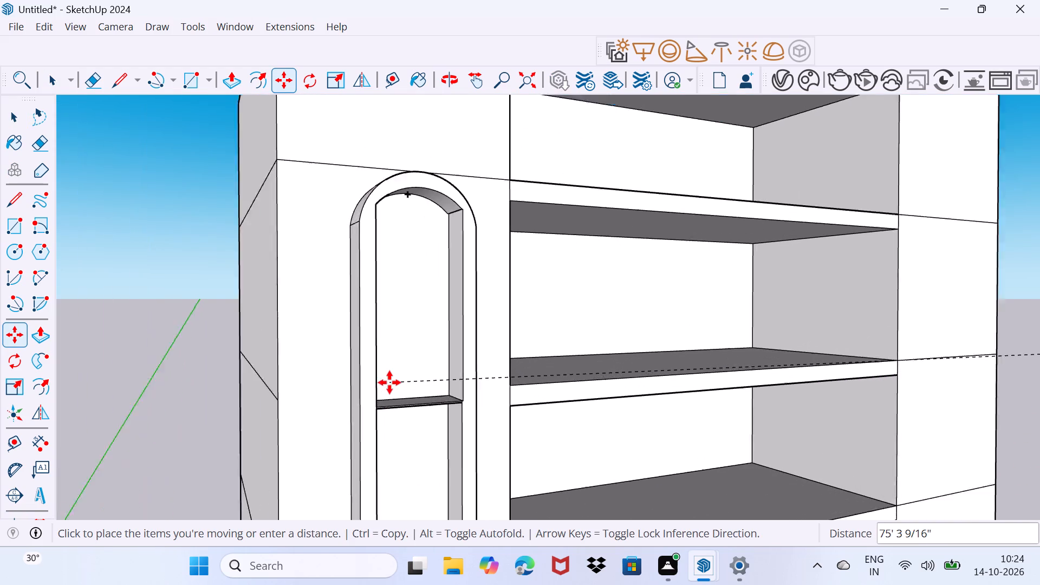
pyautogui.scroll(2, 389, 382)
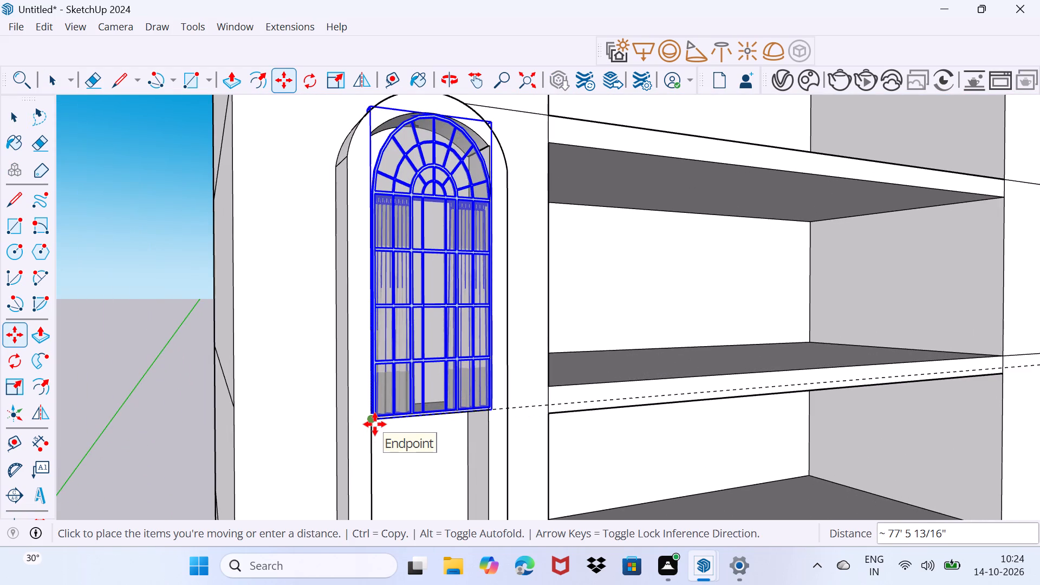
pyautogui.click(375, 424)
pyautogui.press('space')
pyautogui.moveTo(356, 425); pyautogui.dragTo(378, 402)
pyautogui.scroll(-3, 349, 400)
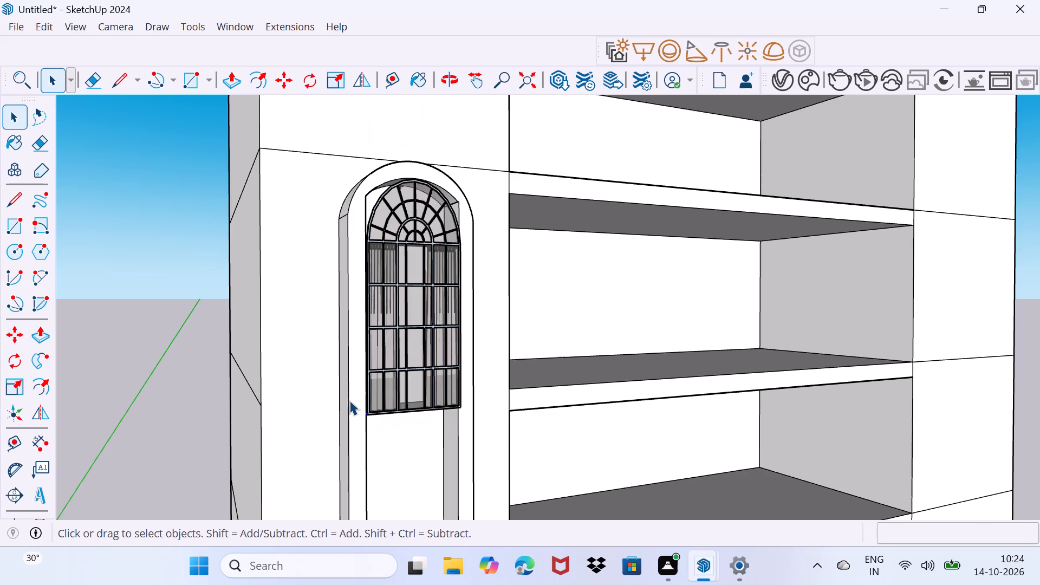
# Copy the horizontal floor line above the arched strip 8" upward to form a narrow band on the wall.
pyautogui.scroll(-14, 374, 408)
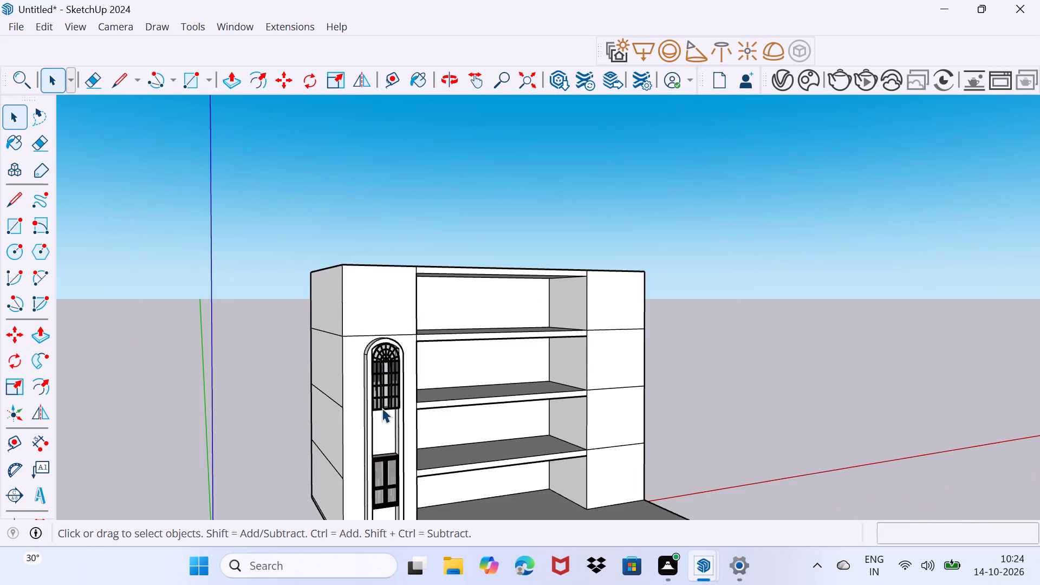
pyautogui.moveTo(488, 413); pyautogui.dragTo(346, 283, button='middle')
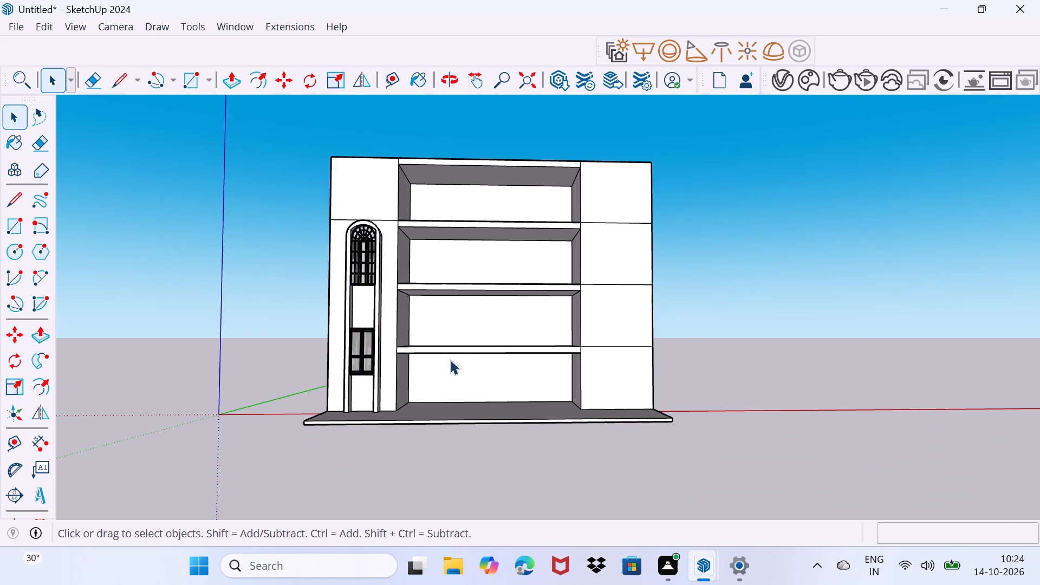
pyautogui.scroll(3, 450, 359)
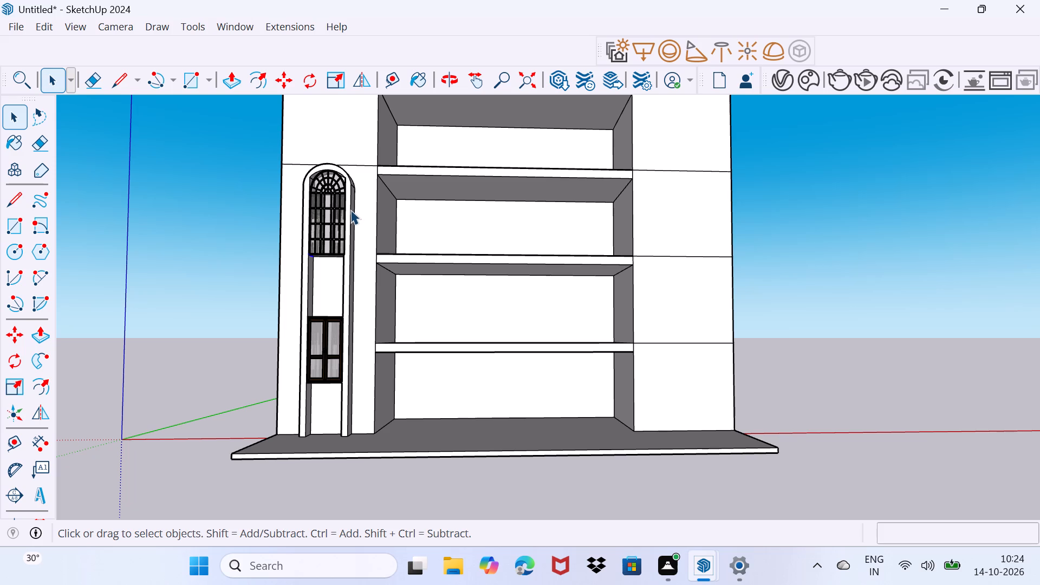
pyautogui.moveTo(357, 198); pyautogui.dragTo(356, 315, button='middle')
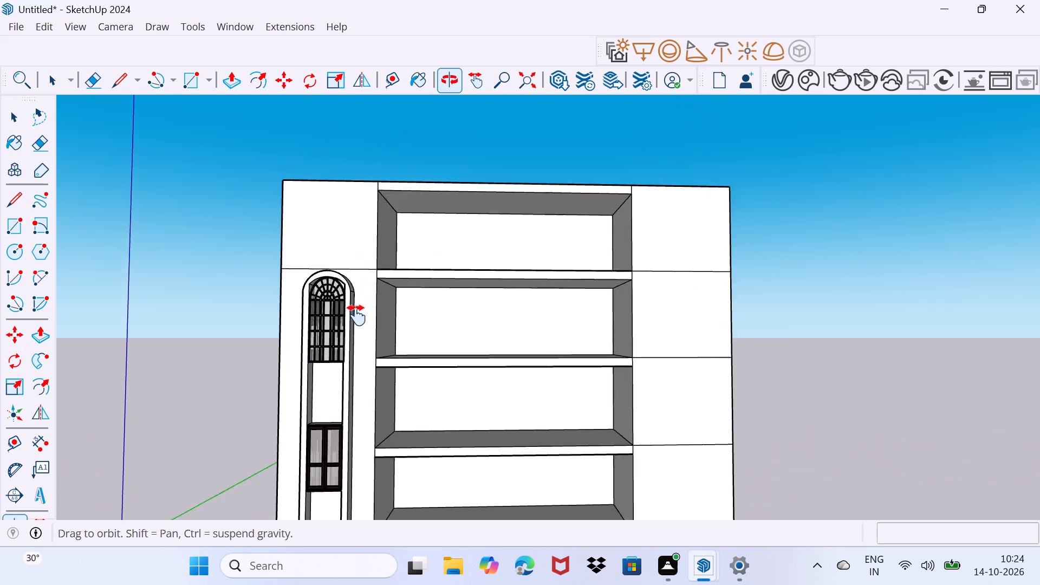
pyautogui.moveTo(356, 315); pyautogui.dragTo(356, 353, button='middle')
pyautogui.scroll(4, 336, 311)
pyautogui.moveTo(333, 322); pyautogui.dragTo(440, 354, button='middle')
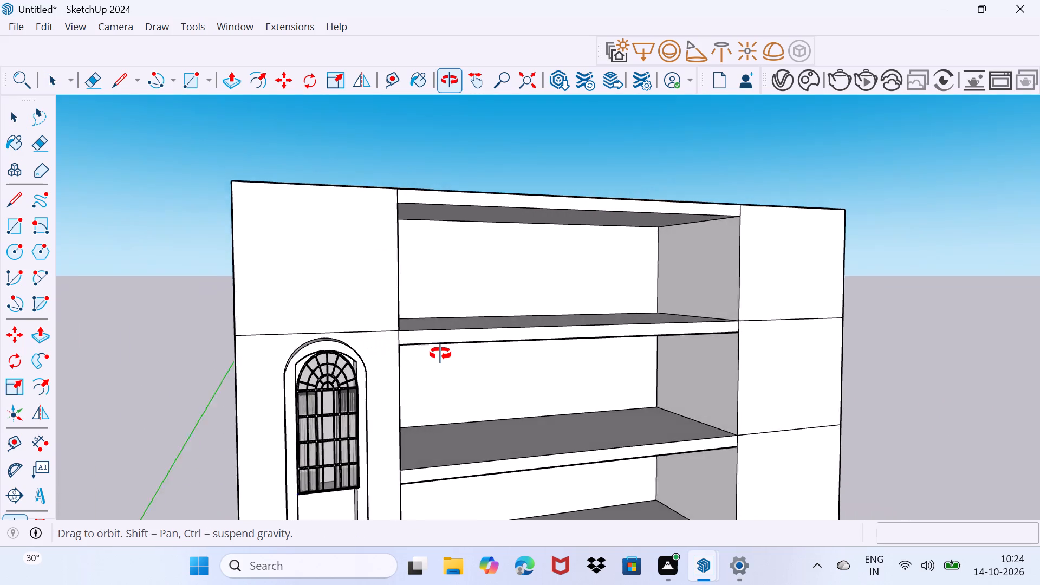
pyautogui.moveTo(440, 354); pyautogui.dragTo(480, 344, button='middle')
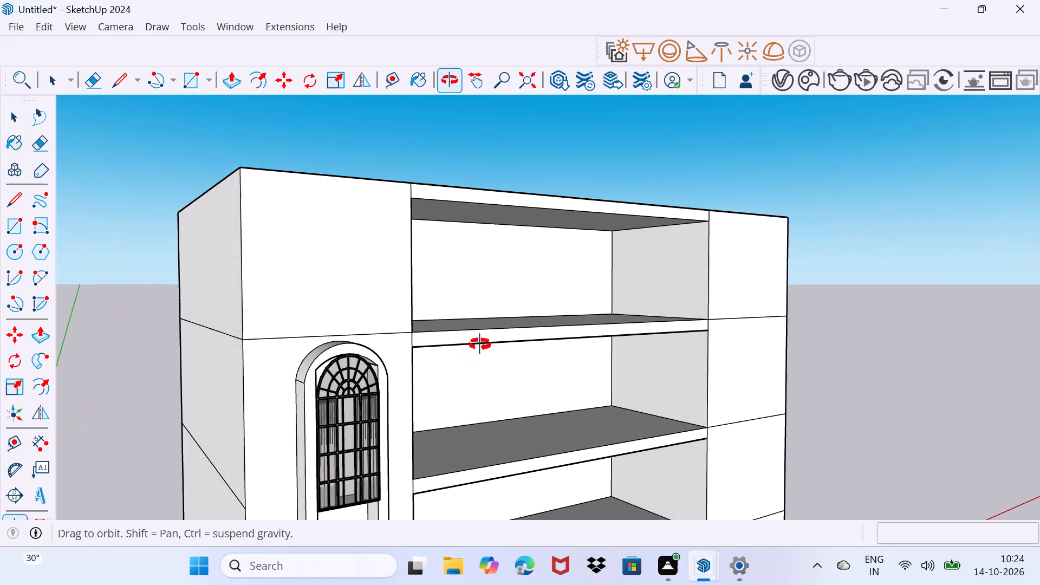
pyautogui.moveTo(480, 344); pyautogui.dragTo(486, 341, button='middle')
pyautogui.scroll(3, 428, 331)
pyautogui.moveTo(428, 330); pyautogui.dragTo(466, 347, button='middle')
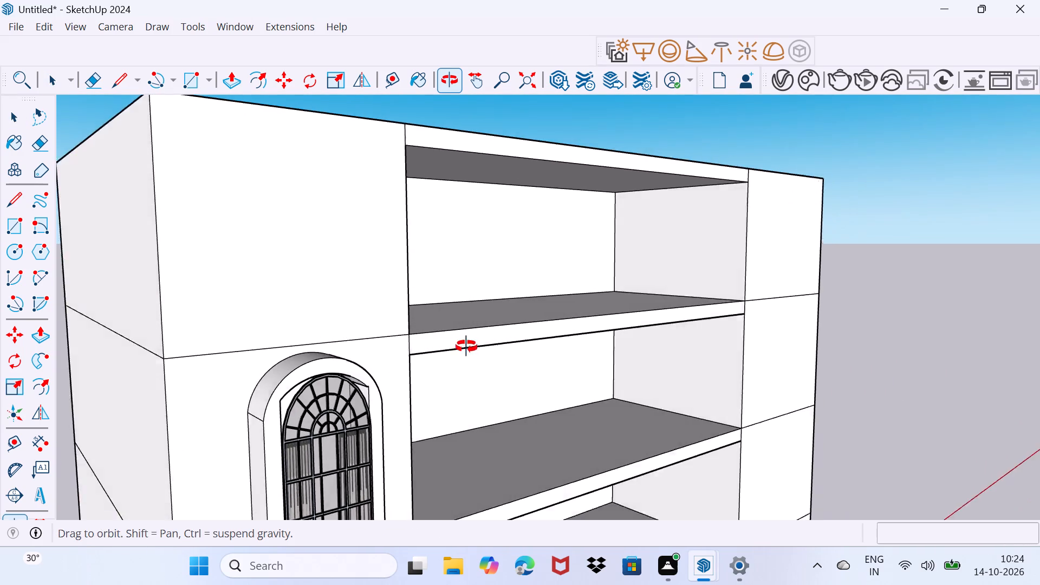
pyautogui.moveTo(466, 347); pyautogui.dragTo(467, 347, button='middle')
pyautogui.click(199, 357)
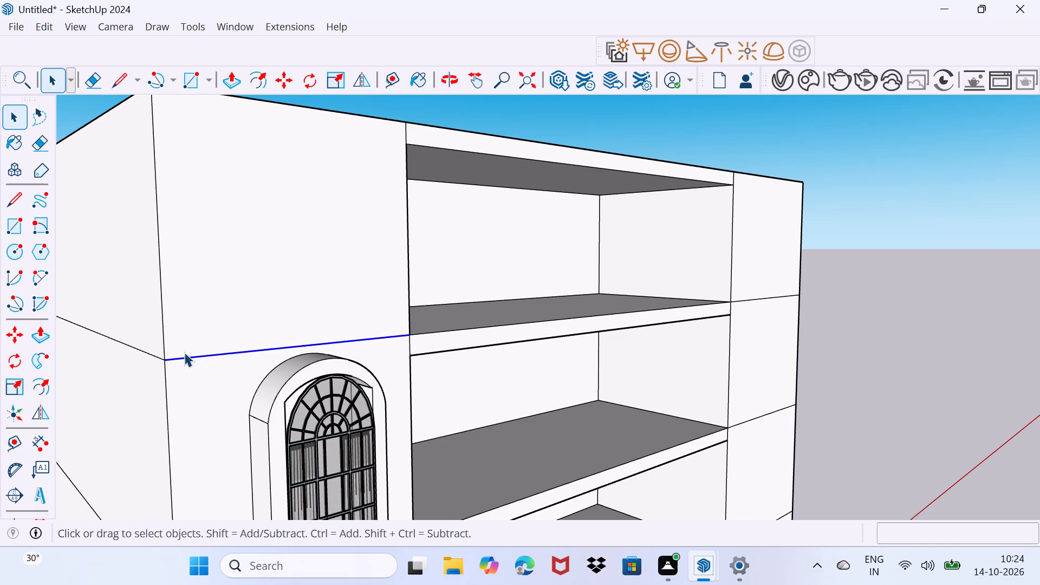
pyautogui.press('m')
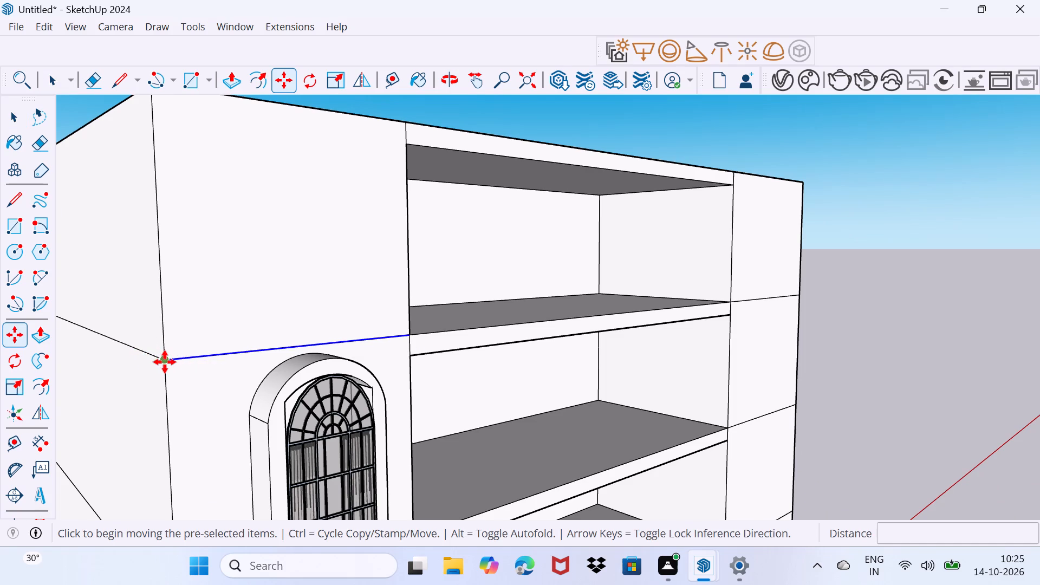
pyautogui.click(165, 362)
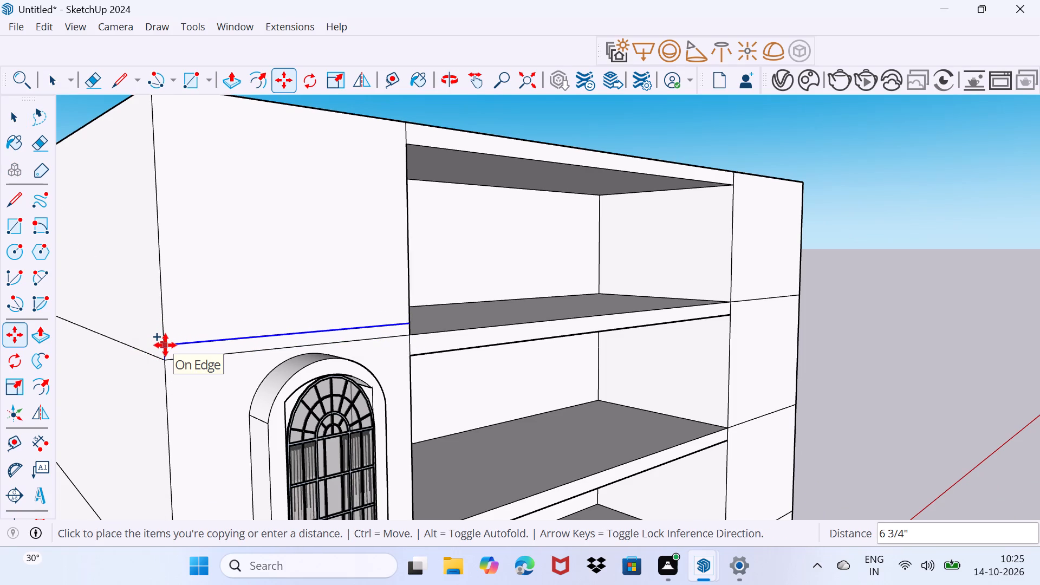
pyautogui.write('8"')
pyautogui.press('Return')
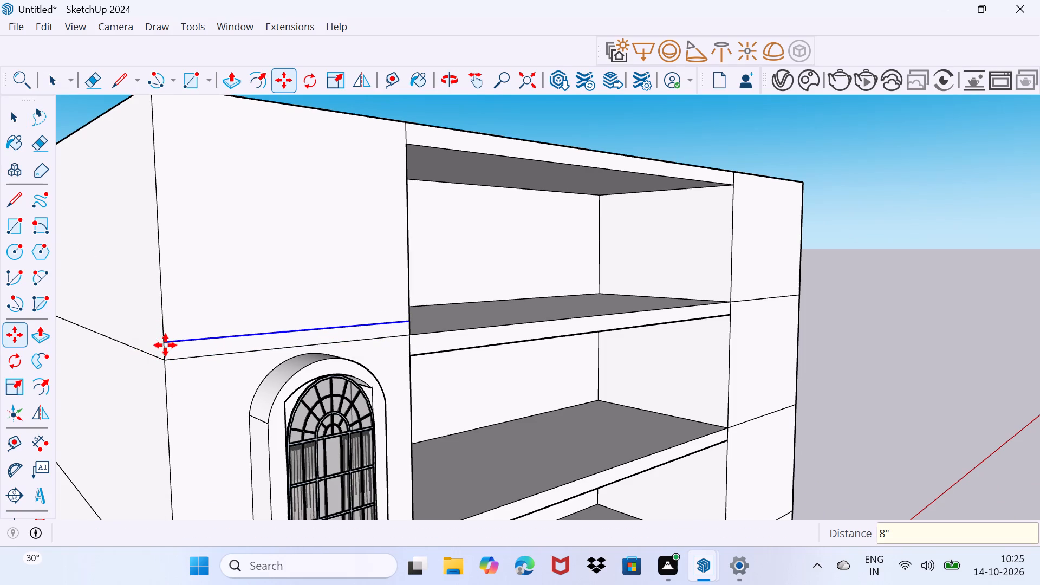
pyautogui.press('space')
# Push/Pull the narrow band above the arch outward about 3' 1" to form a projecting ledge.
pyautogui.click(175, 352)
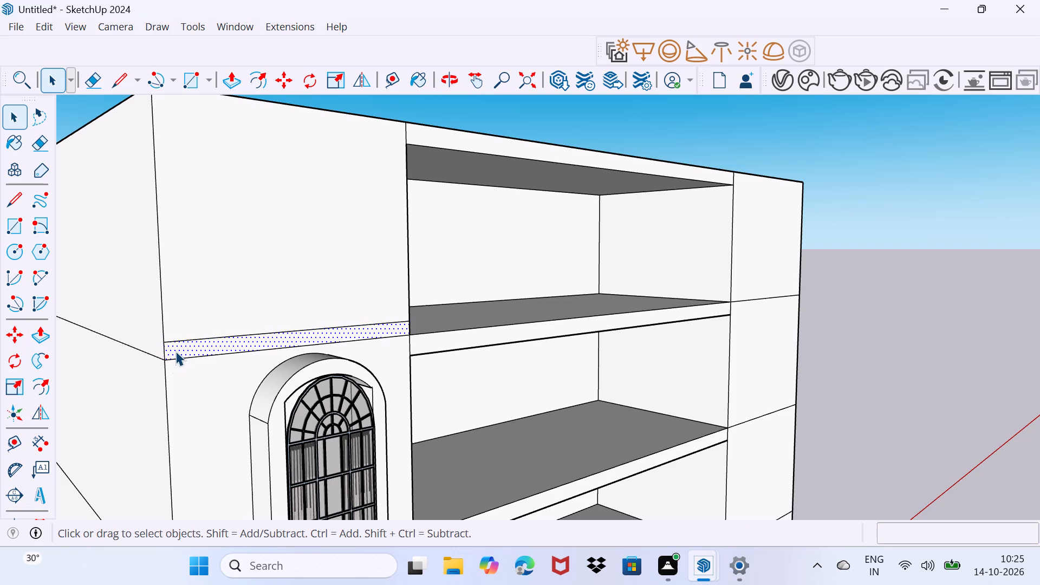
pyautogui.press('p')
pyautogui.click(175, 351)
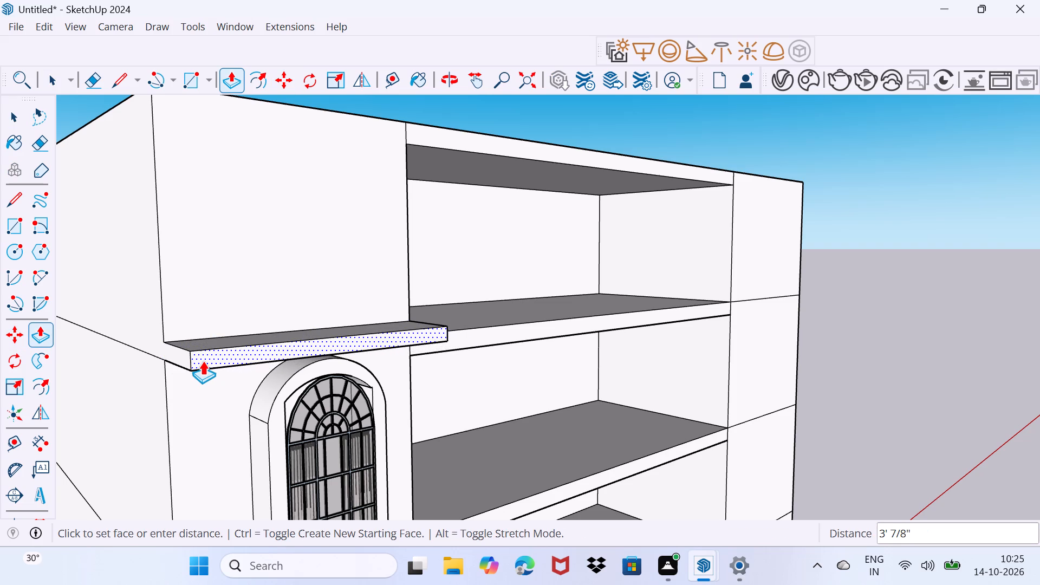
pyautogui.click(203, 361)
pyautogui.press('space')
pyautogui.moveTo(209, 388); pyautogui.dragTo(236, 365)
# Raise the top face of the central bay's uppermost intermediate slab, beside the new ledge, using Push/Pull.
pyautogui.moveTo(524, 380); pyautogui.dragTo(495, 386, button='middle')
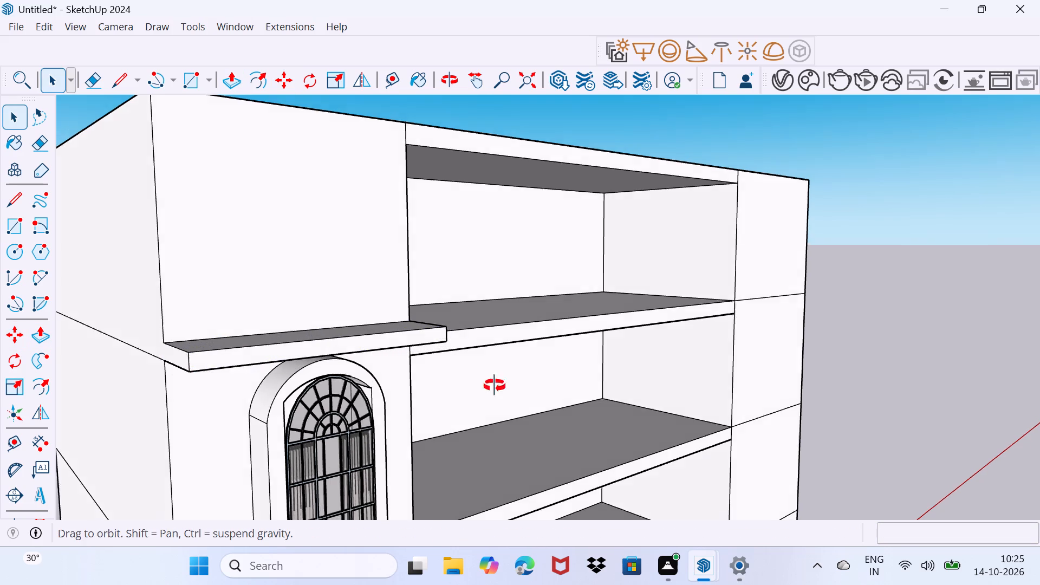
pyautogui.moveTo(495, 386); pyautogui.dragTo(289, 397, button='middle')
pyautogui.click(543, 303)
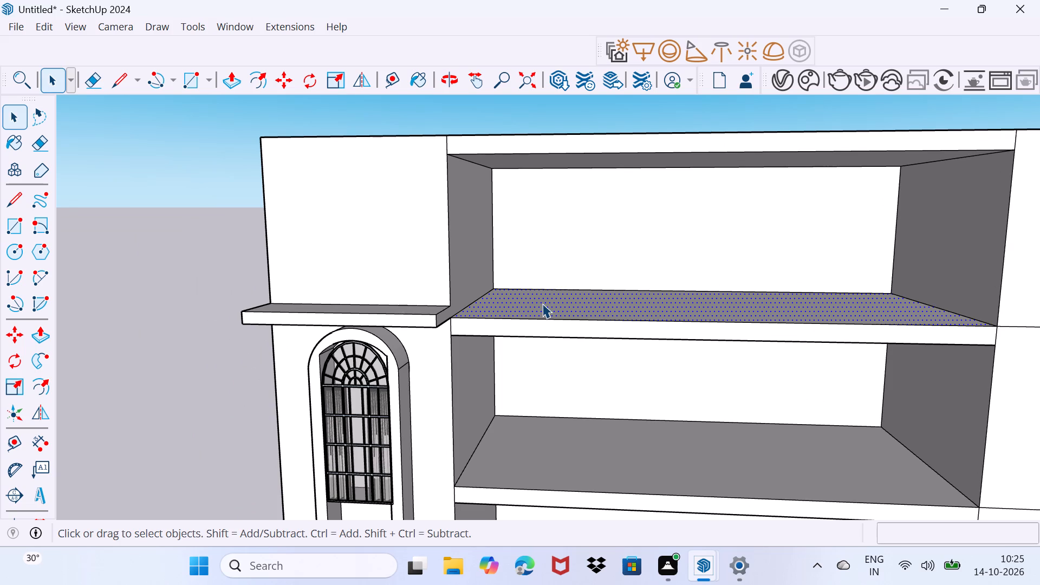
pyautogui.press('p')
pyautogui.click(542, 302)
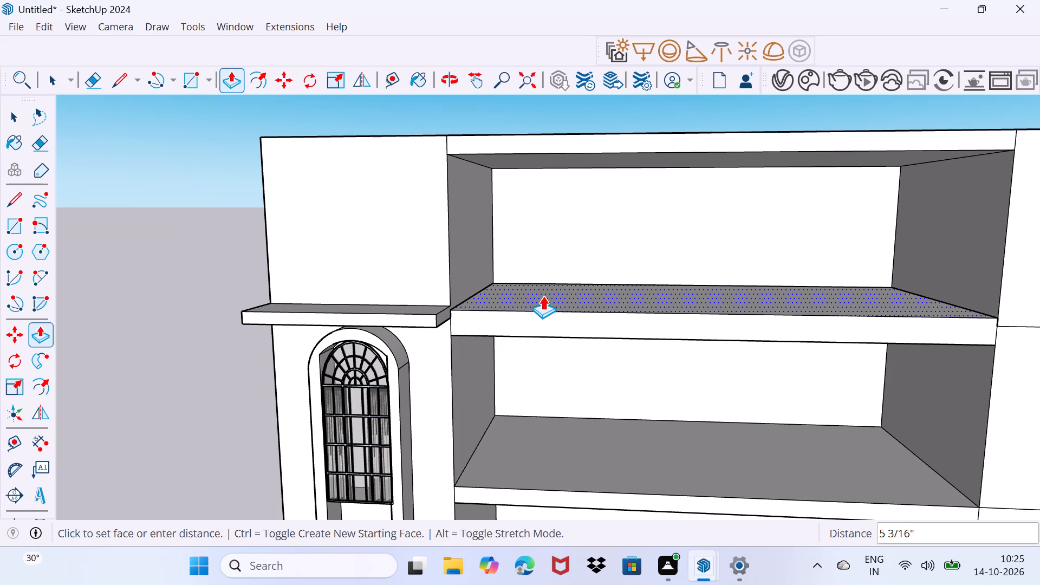
pyautogui.click(539, 276)
pyautogui.press('space')
pyautogui.moveTo(530, 366); pyautogui.dragTo(568, 330)
# Push the underside of the same slab up about 1' 3/4", and then about 10 5/16" more.
pyautogui.moveTo(527, 373); pyautogui.dragTo(572, 252, button='middle')
pyautogui.click(548, 339)
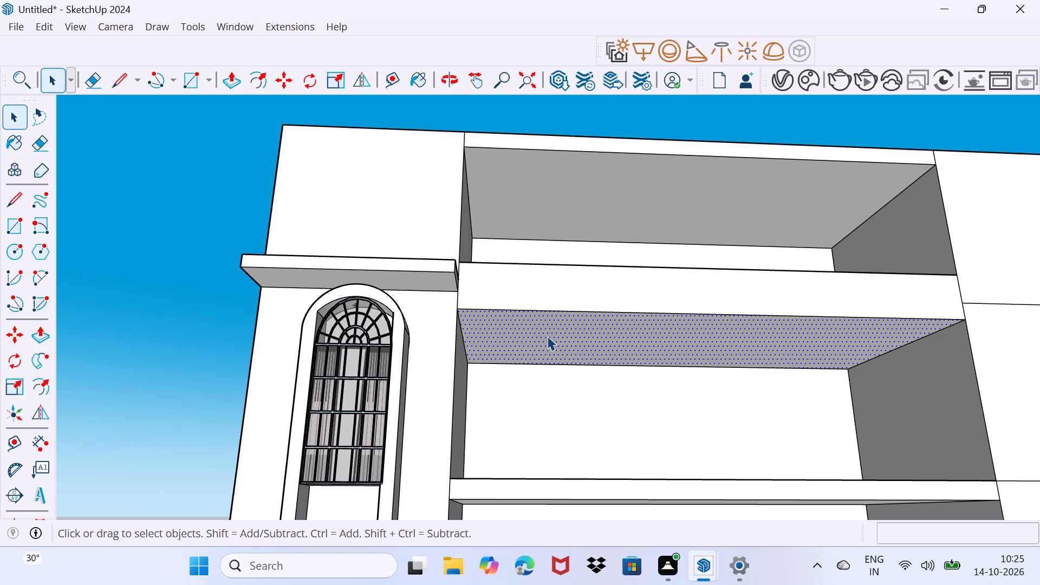
pyautogui.press('p')
pyautogui.click(547, 336)
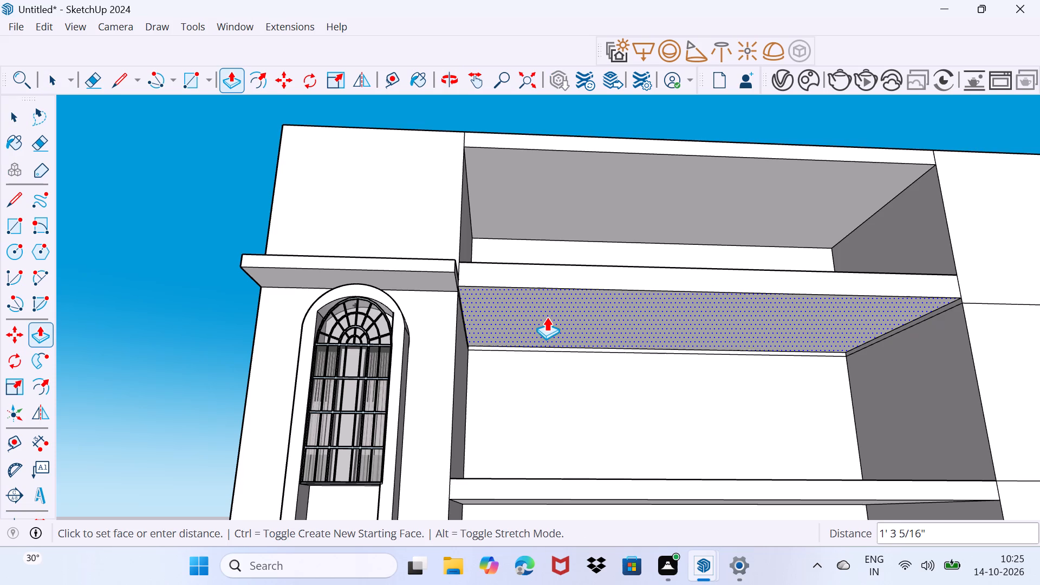
pyautogui.click(547, 320)
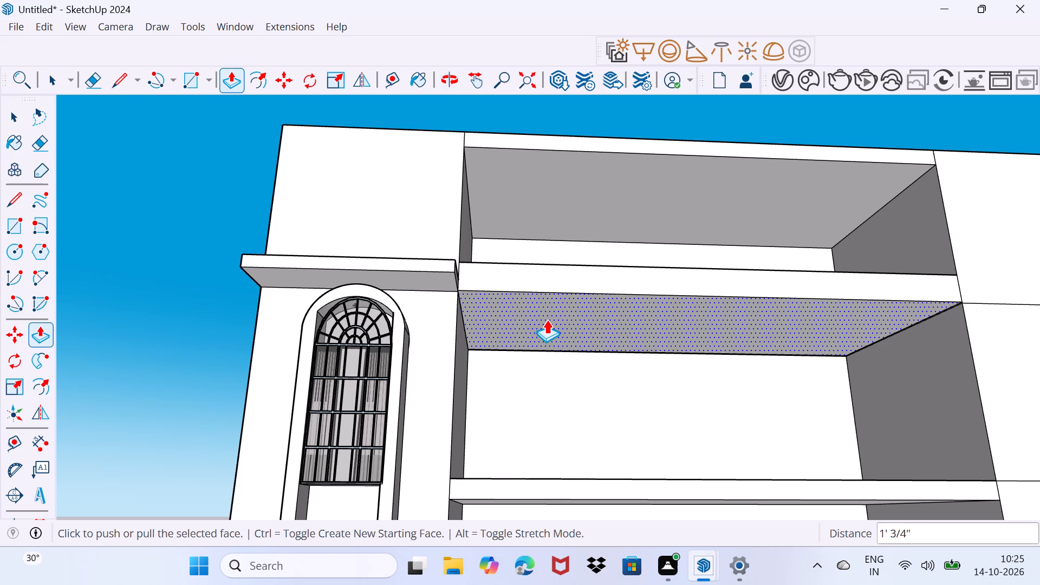
pyautogui.click(547, 320)
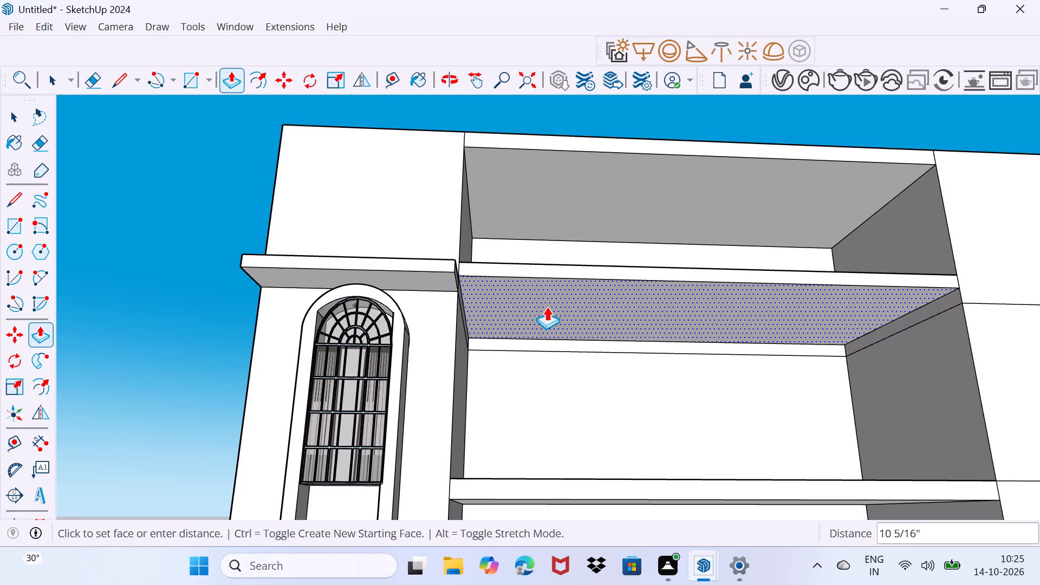
pyautogui.click(547, 307)
pyautogui.press('space')
pyautogui.moveTo(545, 364); pyautogui.dragTo(570, 341)
# Erase the leftover edges below the slab on the side walls and back wall of the central bay.
pyautogui.scroll(4, 525, 335)
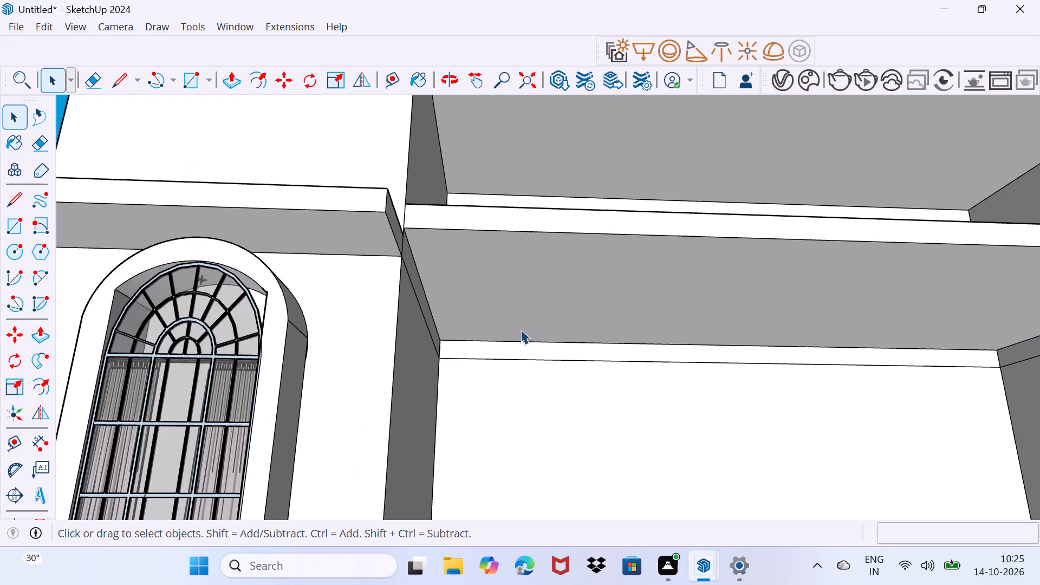
pyautogui.press('e')
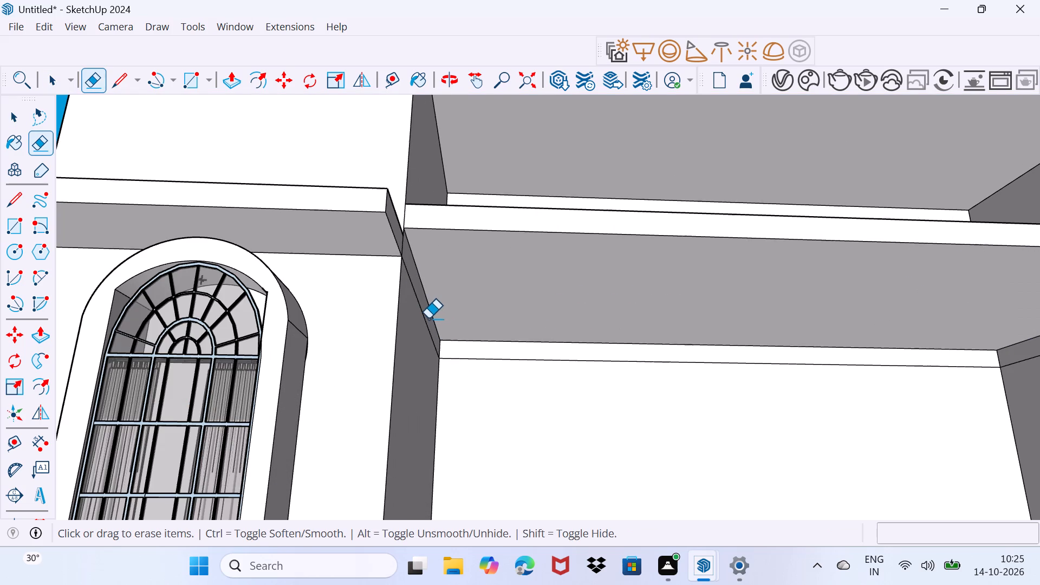
pyautogui.moveTo(428, 318); pyautogui.dragTo(429, 330)
pyautogui.moveTo(489, 352); pyautogui.dragTo(488, 391)
pyautogui.moveTo(517, 367); pyautogui.dragTo(544, 390, button='middle')
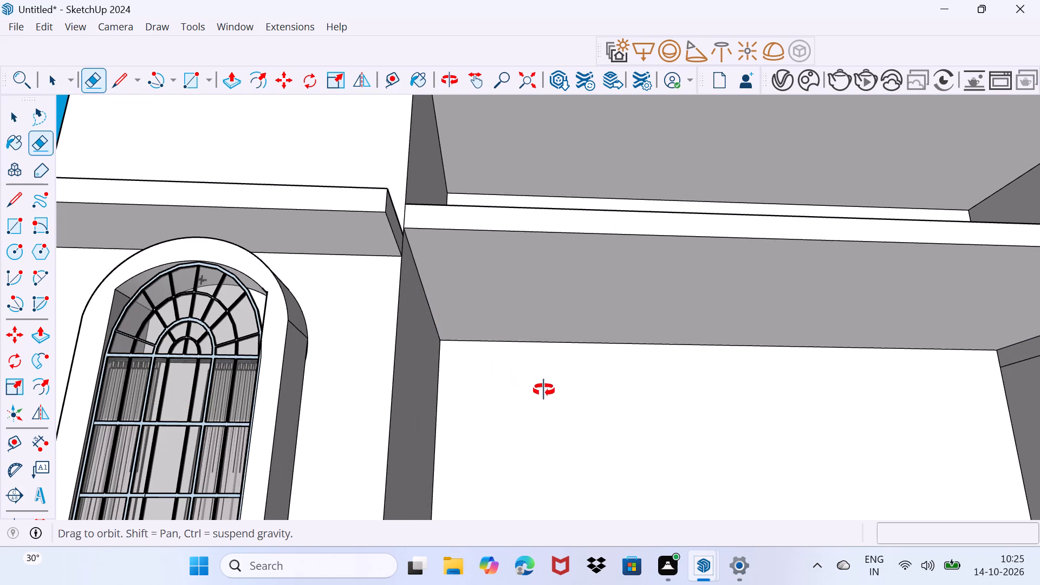
pyautogui.moveTo(544, 390); pyautogui.dragTo(666, 398, button='middle')
pyautogui.moveTo(803, 346); pyautogui.dragTo(807, 381)
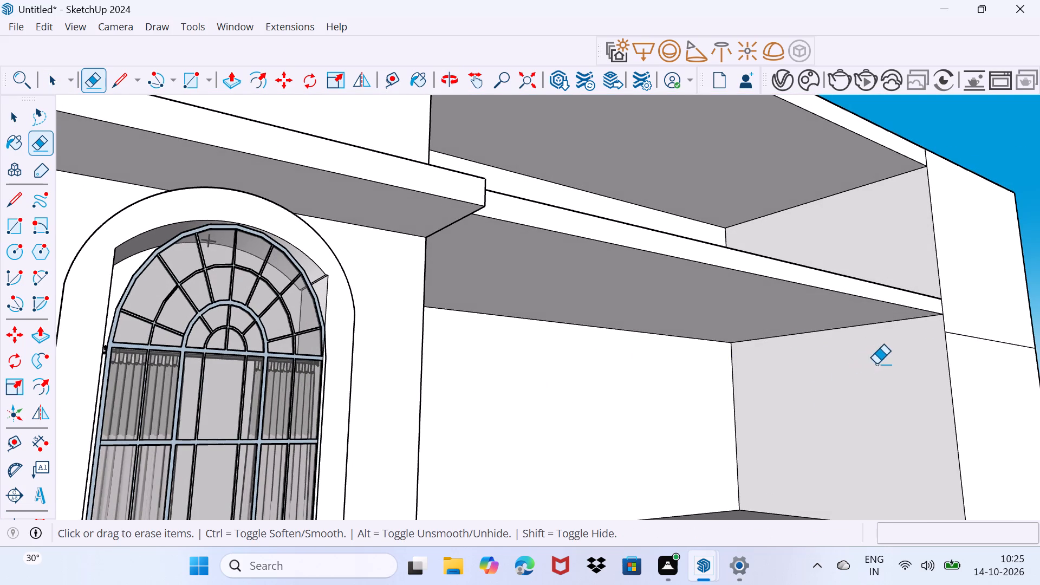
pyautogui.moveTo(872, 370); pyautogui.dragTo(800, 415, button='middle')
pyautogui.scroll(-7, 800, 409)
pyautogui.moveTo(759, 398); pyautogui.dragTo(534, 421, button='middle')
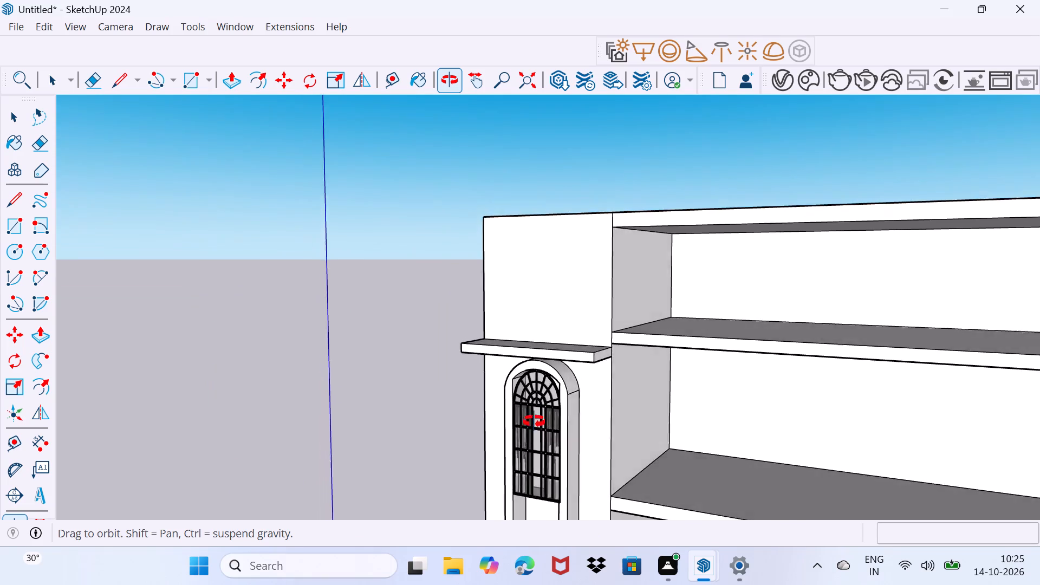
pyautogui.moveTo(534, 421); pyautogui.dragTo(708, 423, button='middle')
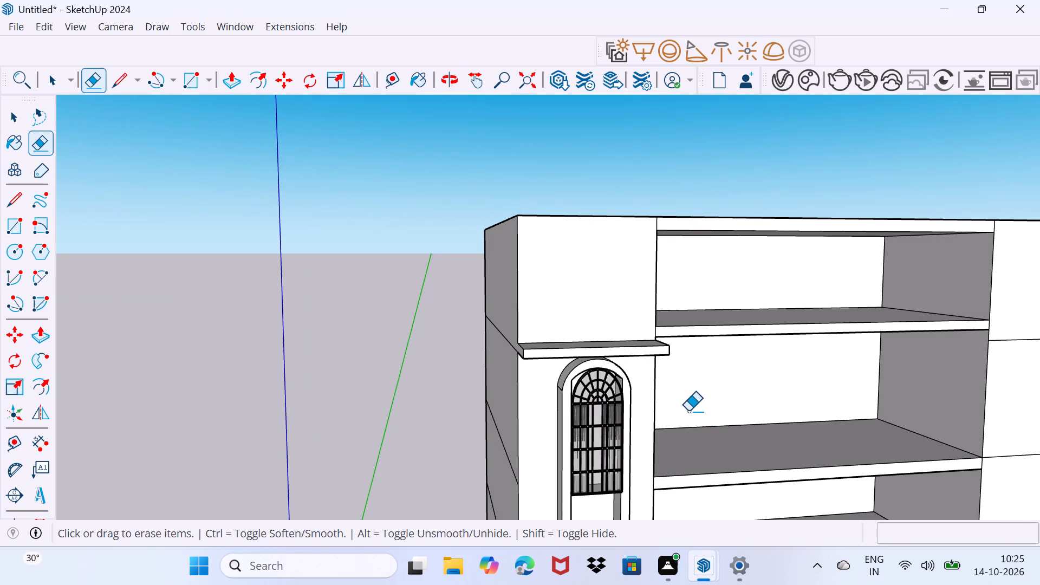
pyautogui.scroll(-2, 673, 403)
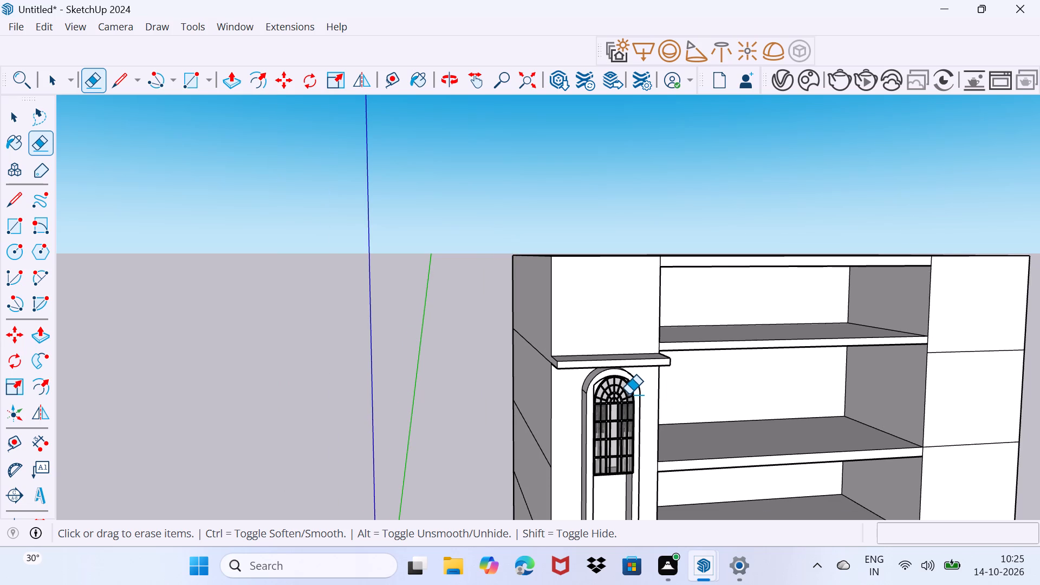
# Copy both vertical side edges of the blank panel above the arch ledge 8" away from the central bay.
pyautogui.press('space')
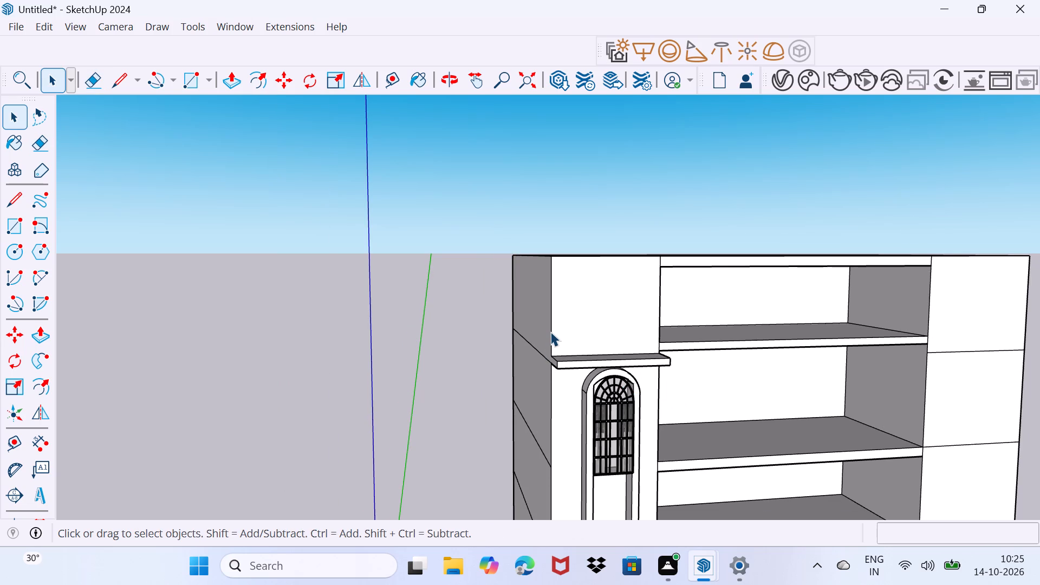
pyautogui.click(550, 331)
pyautogui.click(658, 333)
pyautogui.scroll(13, 659, 353)
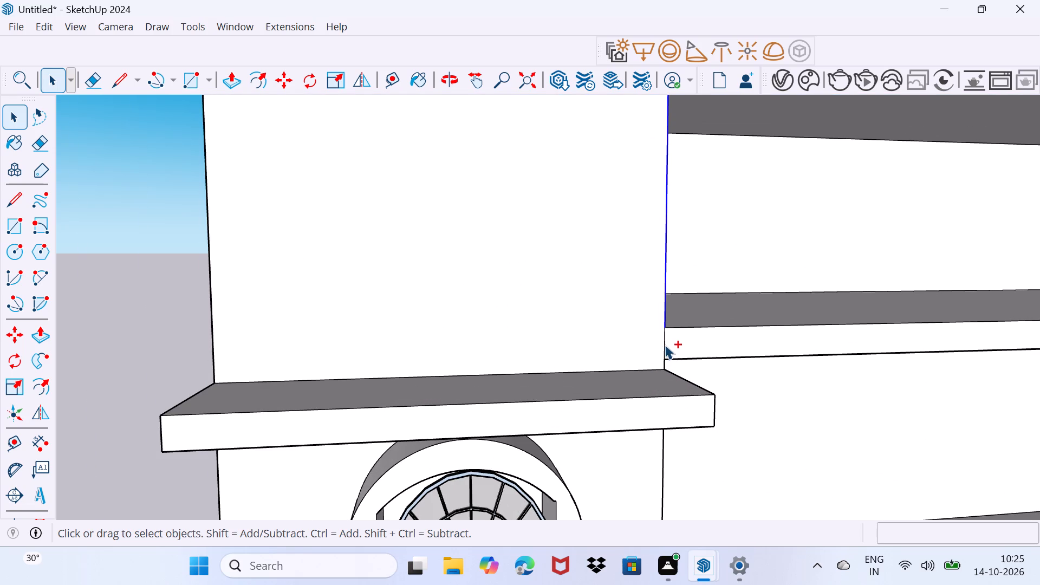
pyautogui.keyDown('ctrl'); pyautogui.click(663, 343); pyautogui.keyUp('ctrl')
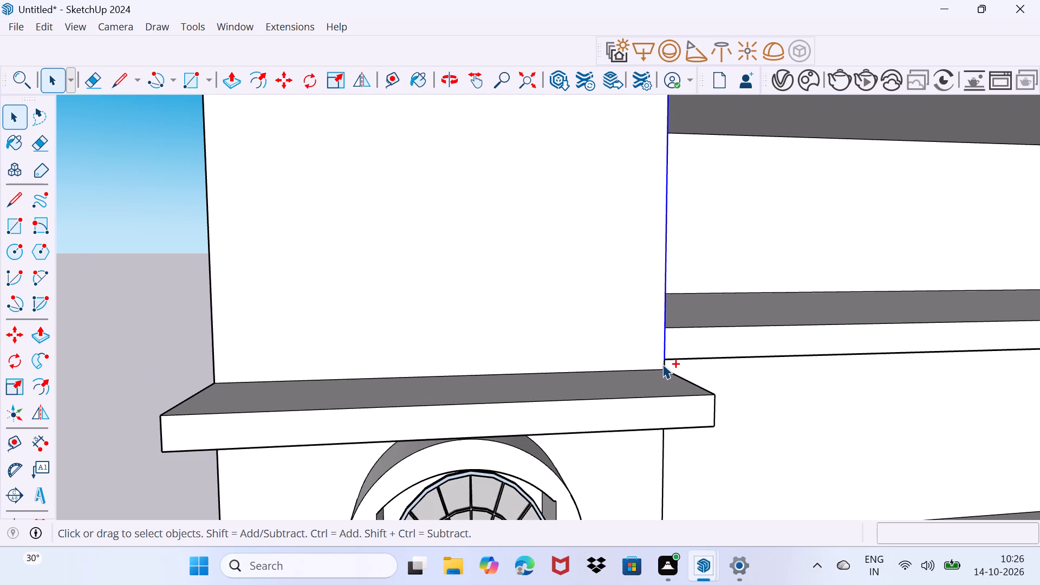
pyautogui.keyDown('ctrl'); pyautogui.click(664, 364); pyautogui.keyUp('ctrl')
pyautogui.keyDown('ctrl'); pyautogui.click(214, 361); pyautogui.keyUp('ctrl')
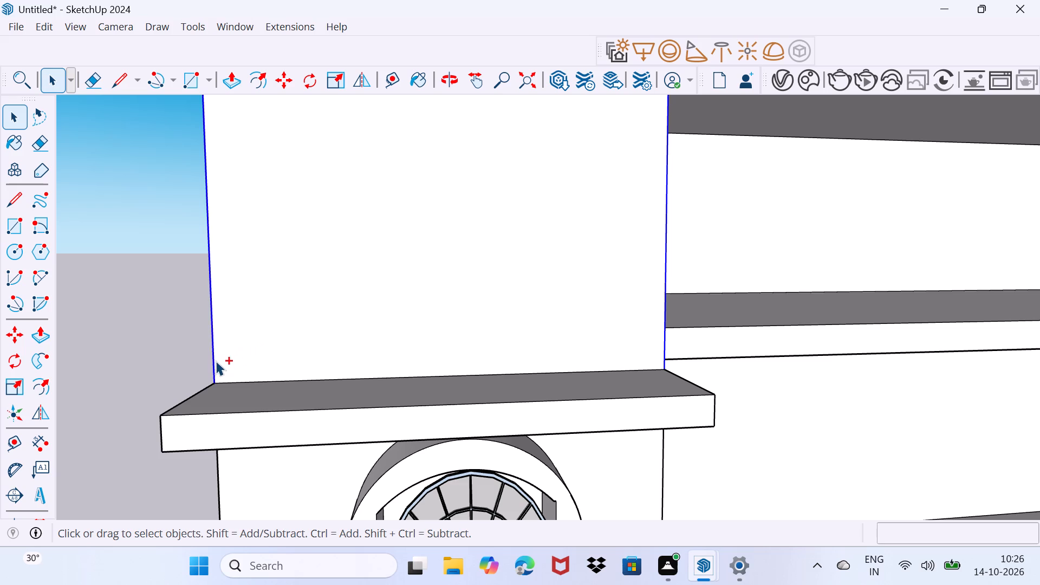
pyautogui.scroll(-8, 236, 352)
pyautogui.scroll(1, 466, 366)
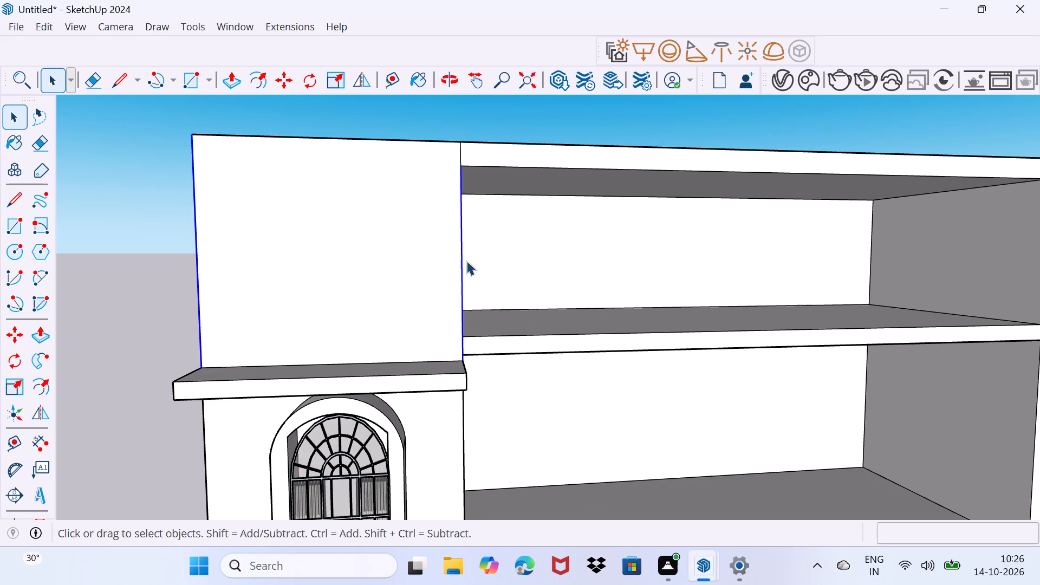
pyautogui.keyDown('ctrl'); pyautogui.click(459, 151); pyautogui.keyUp('ctrl')
pyautogui.scroll(-1, 418, 305)
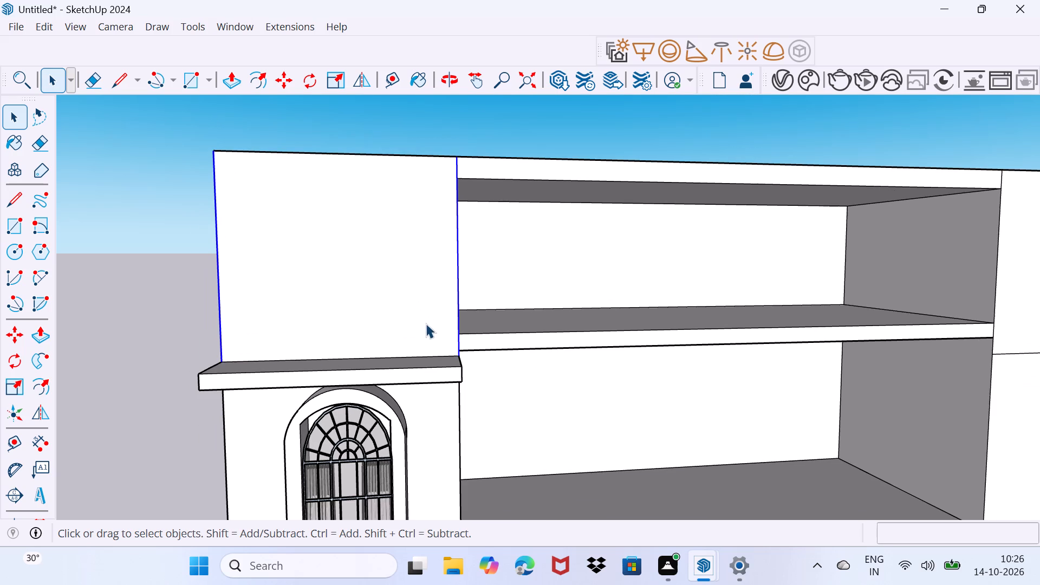
pyautogui.scroll(1, 437, 342)
pyautogui.press('m')
pyautogui.click(459, 357)
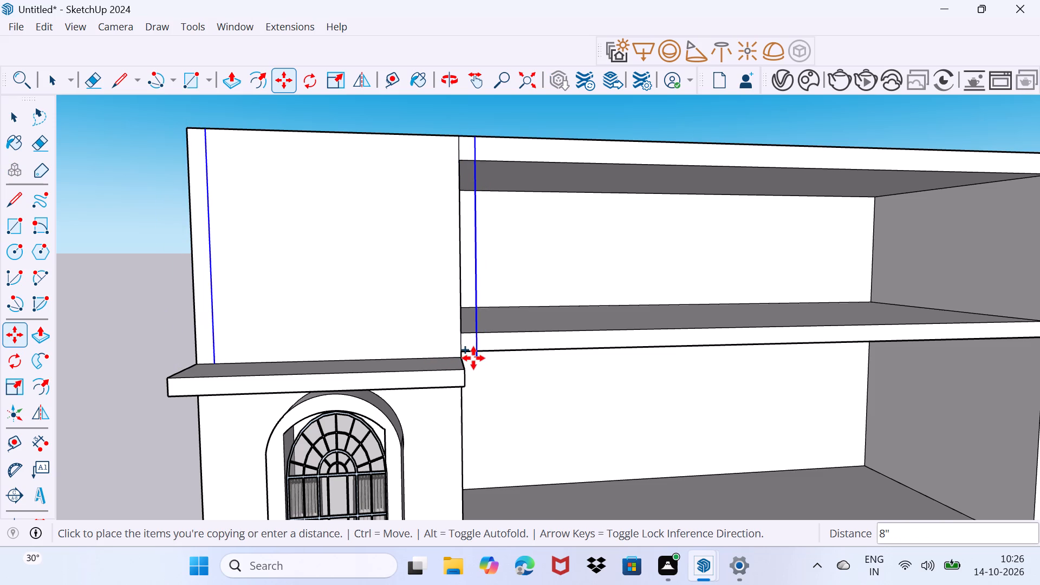
pyautogui.press('space')
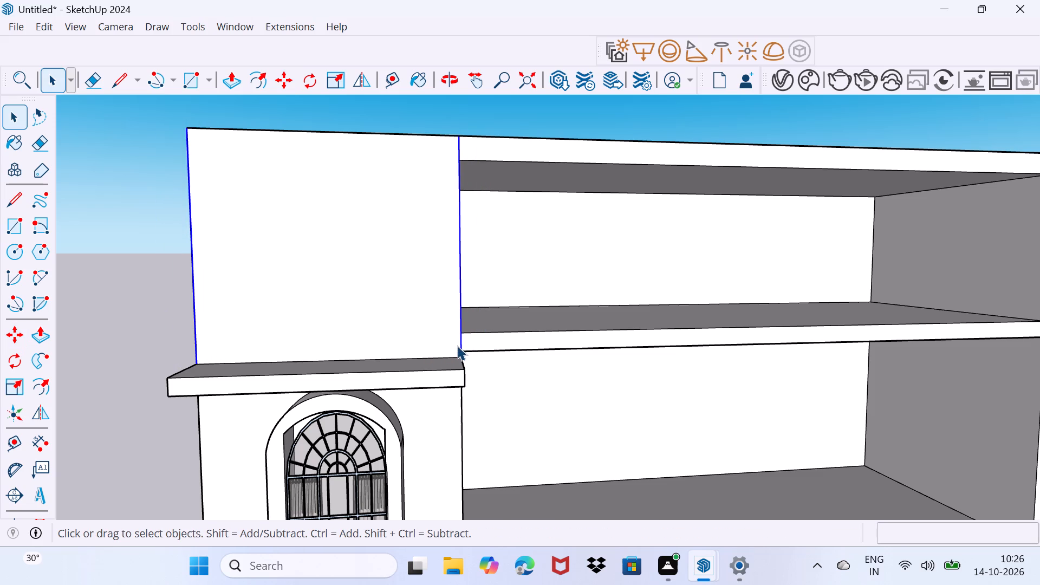
pyautogui.press('m')
pyautogui.click(459, 353)
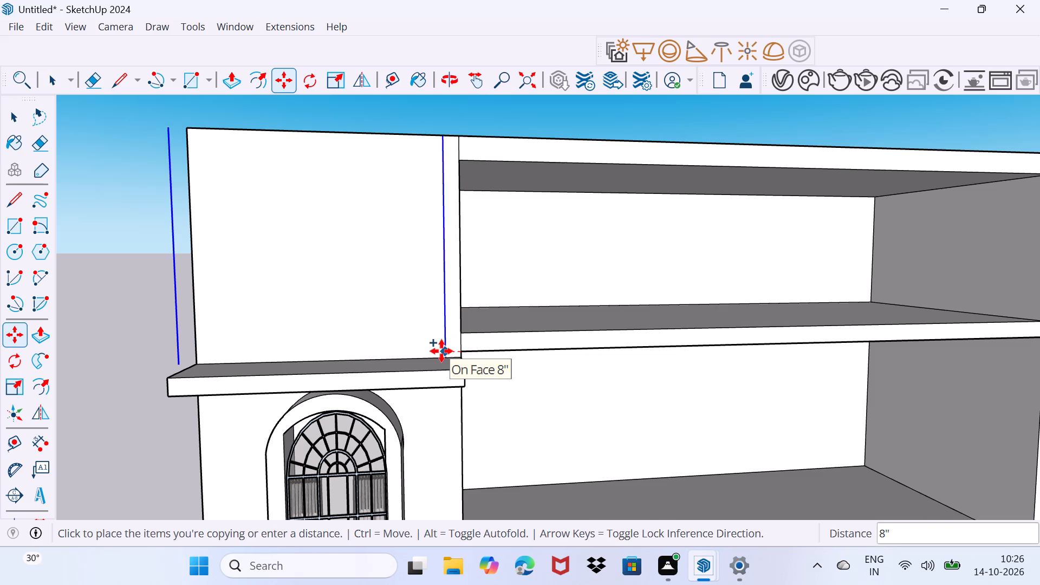
pyautogui.write('8"')
pyautogui.press('Return')
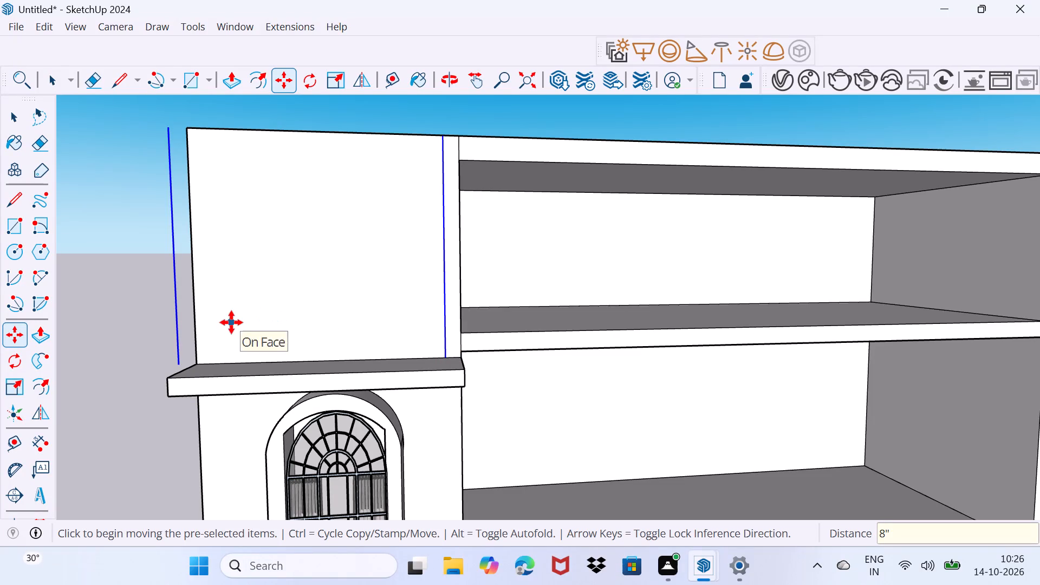
pyautogui.press('space')
pyautogui.moveTo(266, 287); pyautogui.dragTo(276, 285)
# Copy the outer vertical edge of the panel above the ledge 8" inward onto the panel face.
pyautogui.click(194, 334)
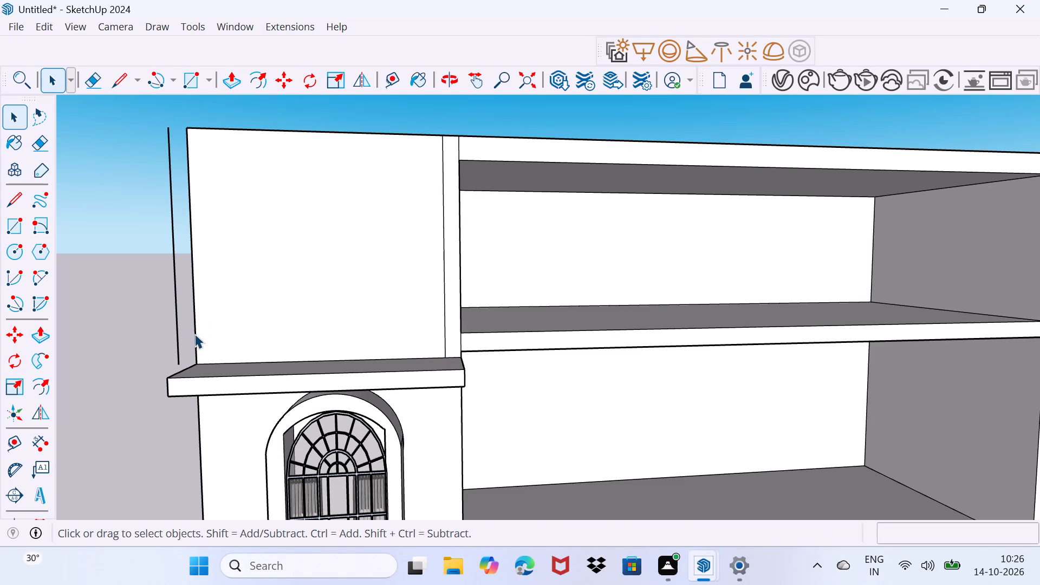
pyautogui.scroll(3, 196, 362)
pyautogui.moveTo(193, 359); pyautogui.dragTo(243, 380, button='middle')
pyautogui.press('m')
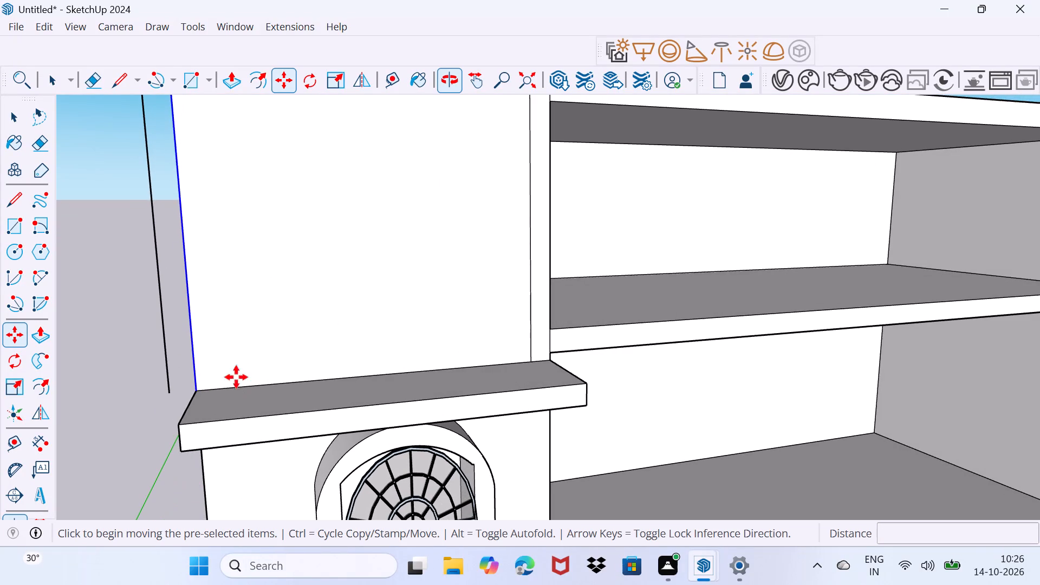
pyautogui.click(201, 387)
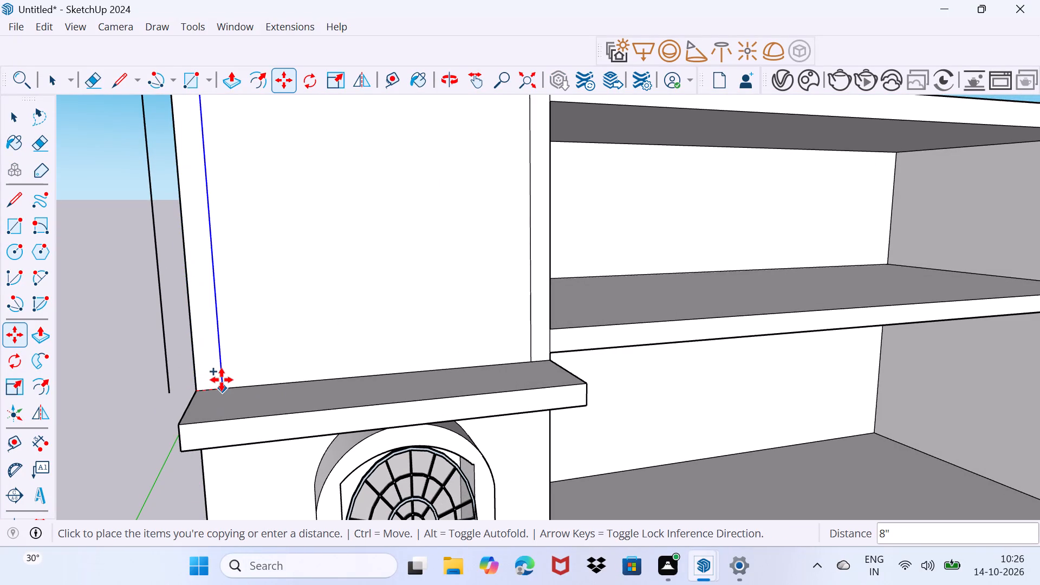
pyautogui.write('8"')
pyautogui.press('Return')
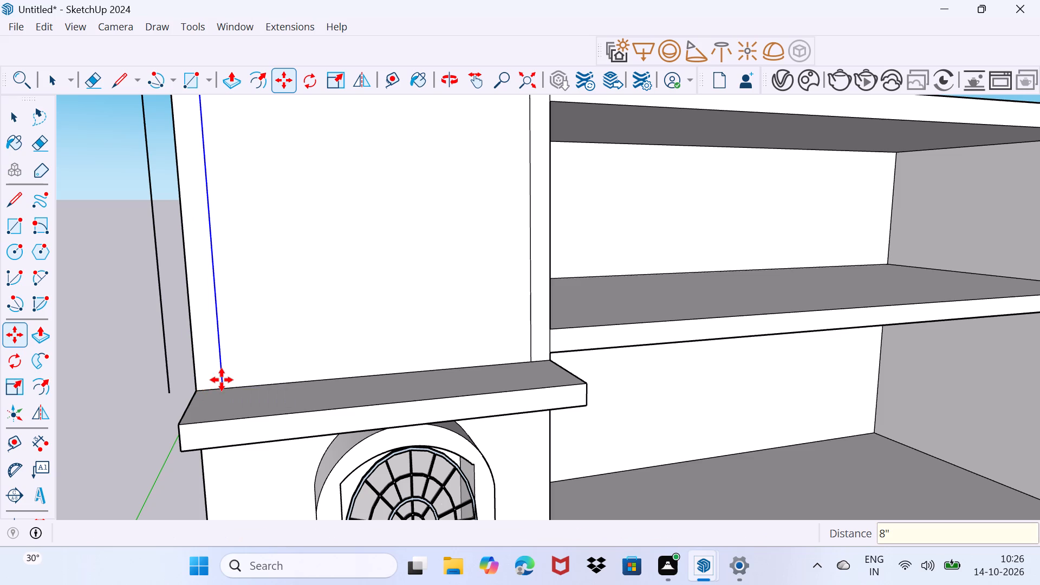
pyautogui.press('space')
pyautogui.moveTo(246, 364); pyautogui.dragTo(316, 322)
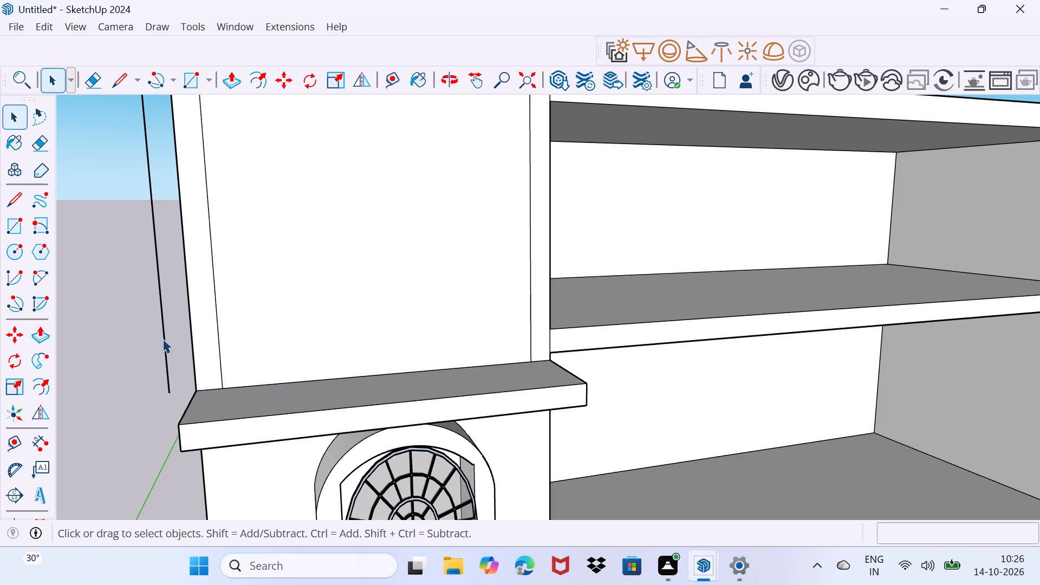
# Erase the stray vertical line standing outside the panel's outer edge.
pyautogui.press('e')
pyautogui.click(162, 339)
# Copy the full outer vertical edge of the arched strip below the ledge 8" inward onto its face.
pyautogui.scroll(-5, 162, 338)
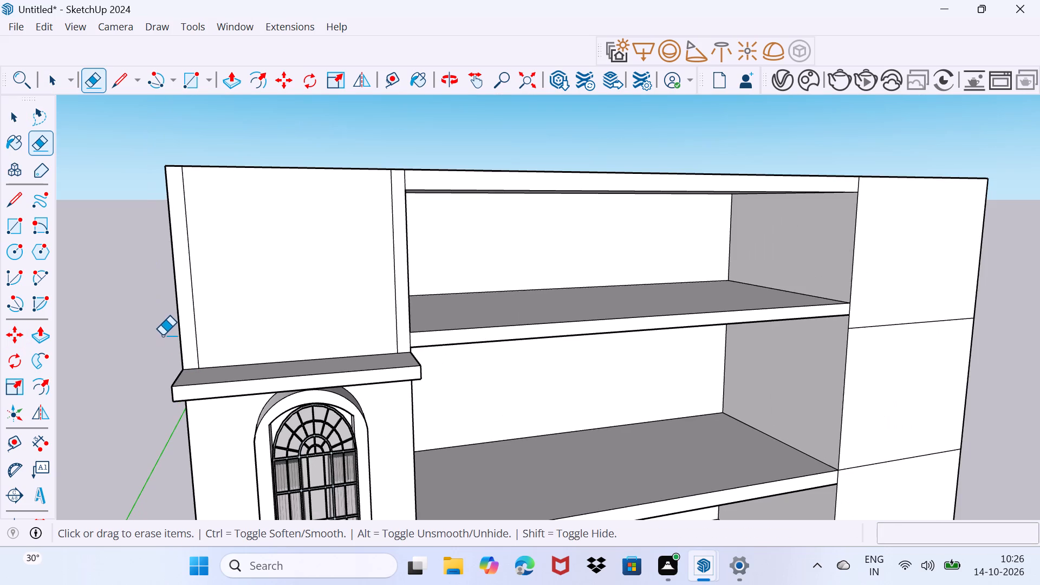
pyautogui.scroll(-4, 186, 313)
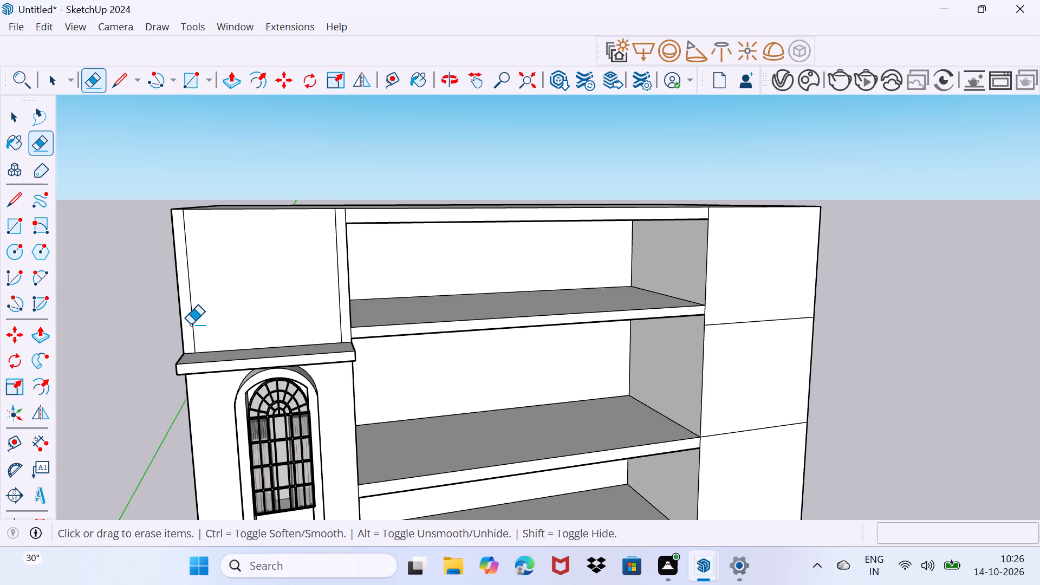
pyautogui.moveTo(213, 418); pyautogui.dragTo(203, 372, button='middle')
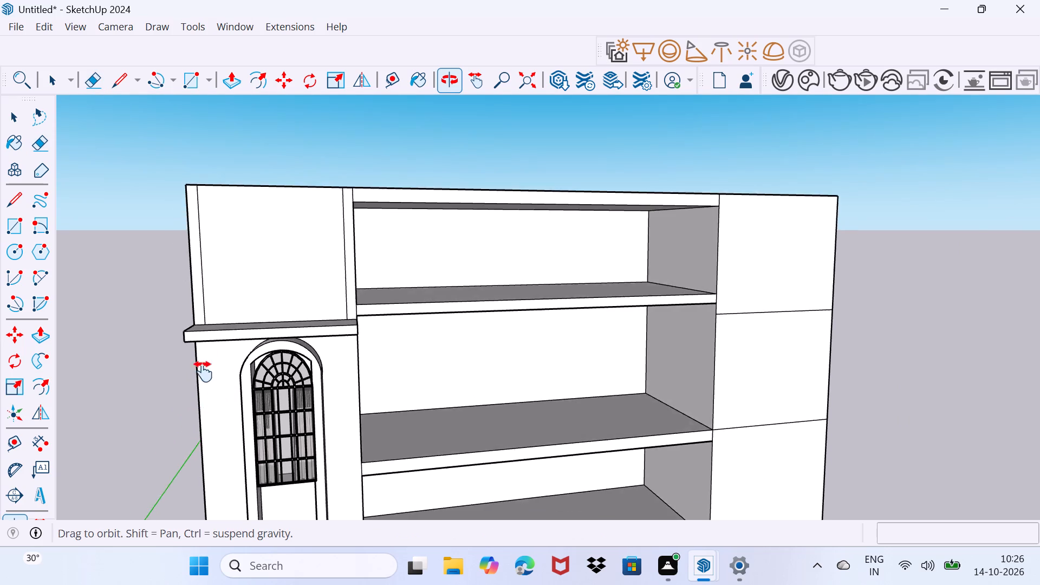
pyautogui.moveTo(203, 372); pyautogui.dragTo(285, 218, button='middle')
pyautogui.press('space')
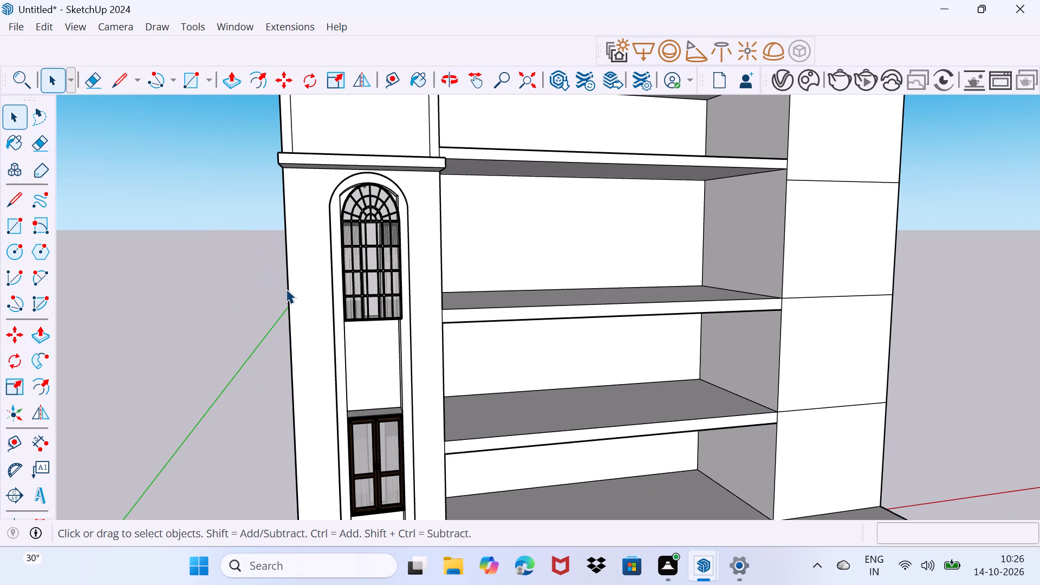
pyautogui.click(286, 289)
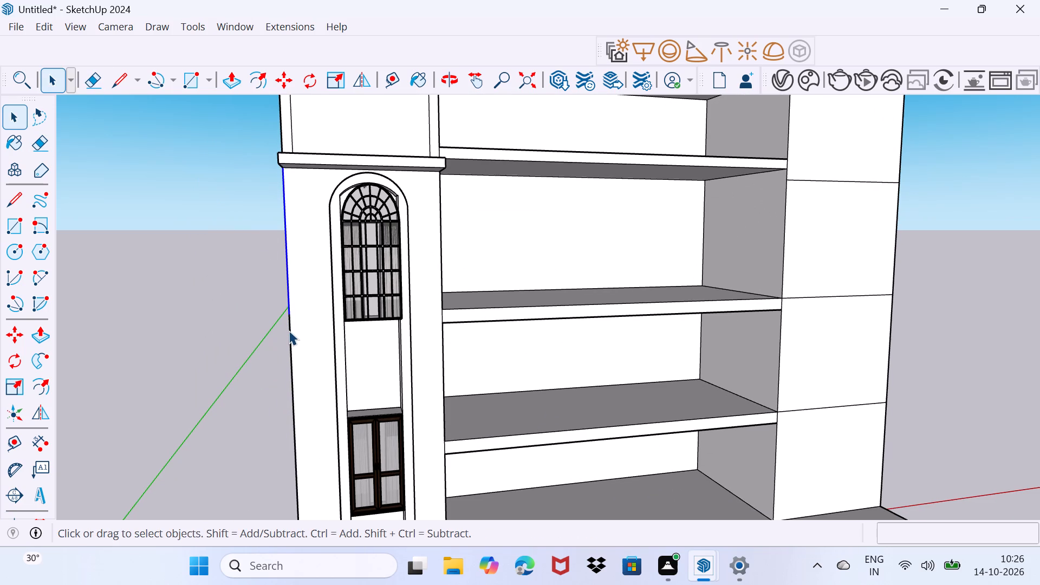
pyautogui.keyDown('ctrl'); pyautogui.click(289, 330); pyautogui.keyUp('ctrl')
pyautogui.scroll(-6, 300, 362)
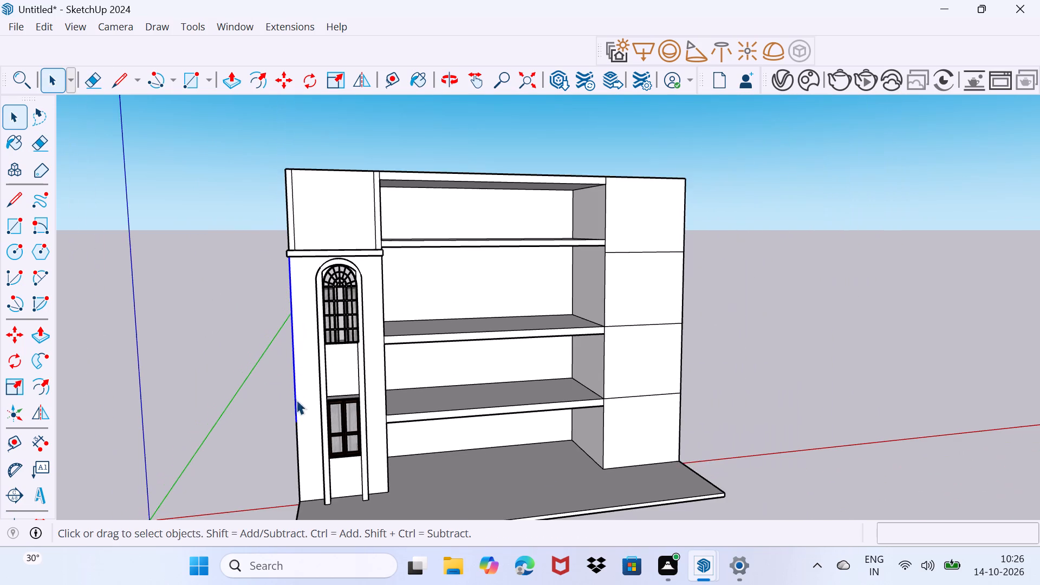
pyautogui.keyDown('shift'); pyautogui.moveTo(304, 417); pyautogui.dragTo(301, 280, button='middle'); pyautogui.keyUp('shift')
pyautogui.scroll(4, 300, 339)
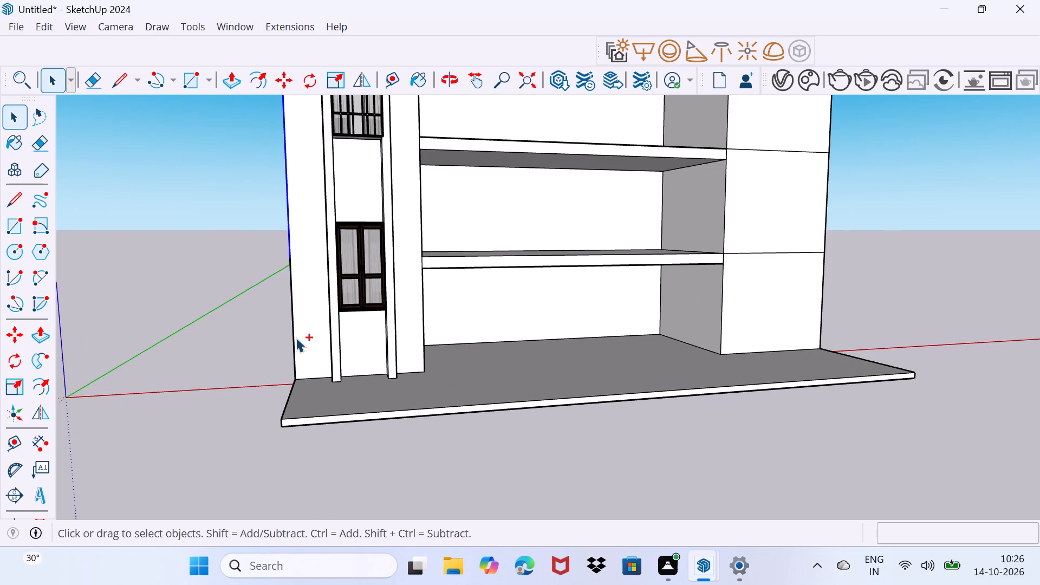
pyautogui.keyDown('ctrl'); pyautogui.click(292, 335); pyautogui.keyUp('ctrl')
pyautogui.scroll(3, 290, 347)
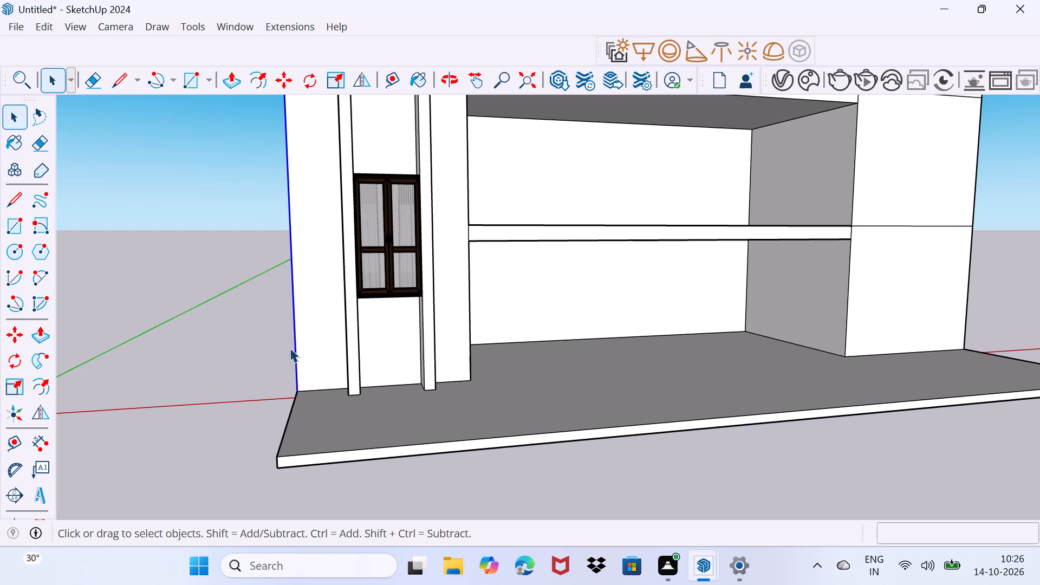
pyautogui.press('m')
pyautogui.click(297, 392)
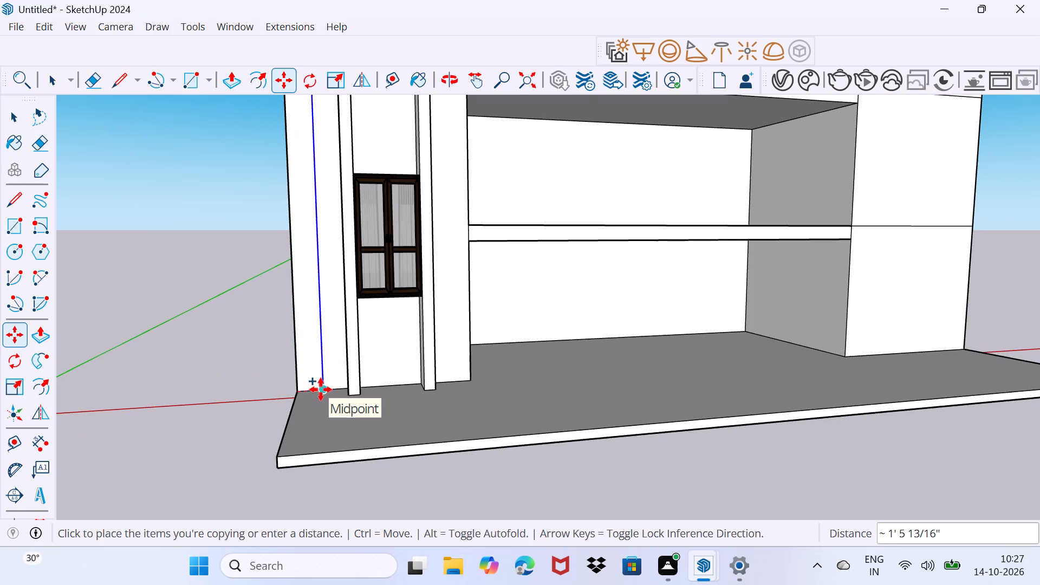
pyautogui.write('8"')
pyautogui.press('Return')
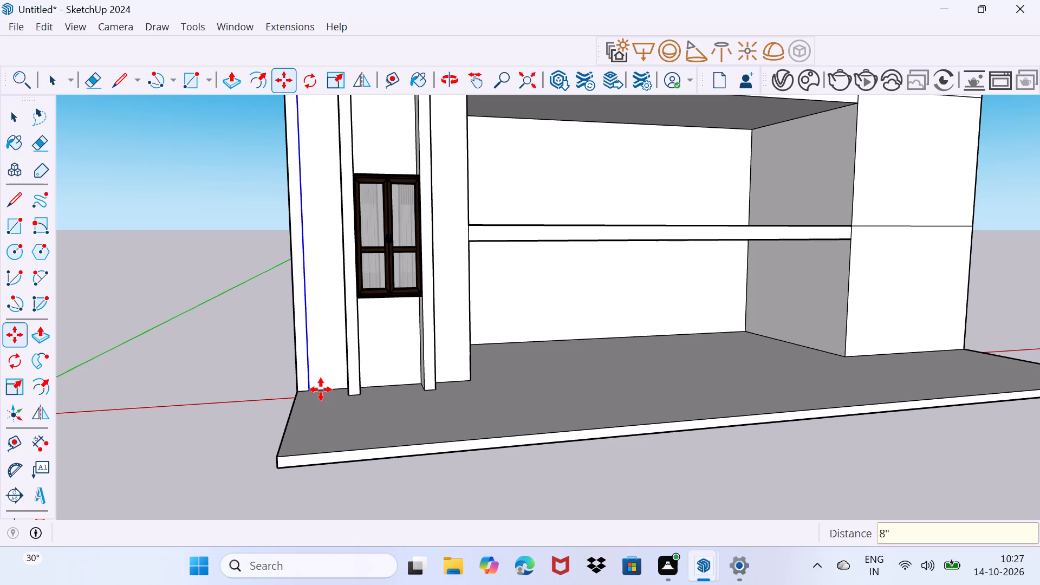
pyautogui.press('space')
pyautogui.moveTo(313, 383); pyautogui.dragTo(335, 359)
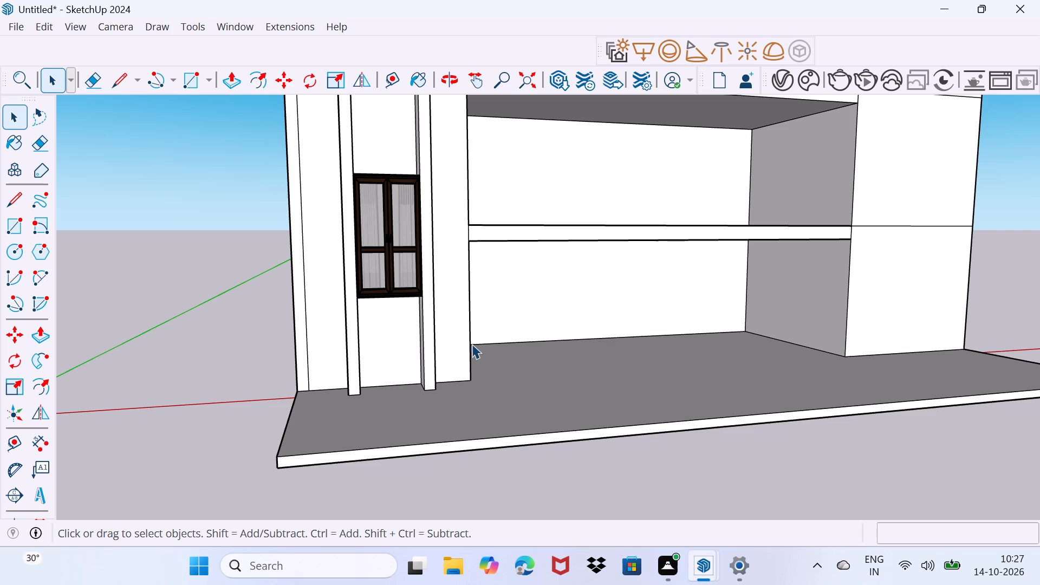
# Copy the full vertical edge of the arched strip beside the central bay 8" inward onto the strip's face below the ledge.
pyautogui.click(471, 344)
pyautogui.keyDown('shift'); pyautogui.moveTo(465, 263); pyautogui.dragTo(459, 498, button='middle'); pyautogui.keyUp('shift')
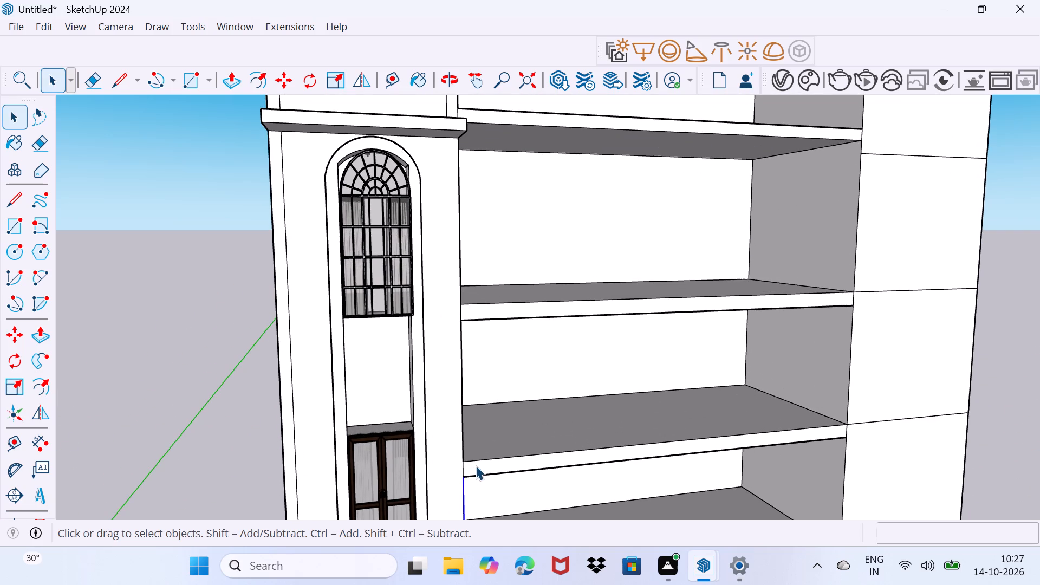
pyautogui.click(463, 469)
pyautogui.keyDown('ctrl'); pyautogui.click(463, 487); pyautogui.keyUp('ctrl')
pyautogui.keyDown('ctrl'); pyautogui.click(465, 416); pyautogui.keyUp('ctrl')
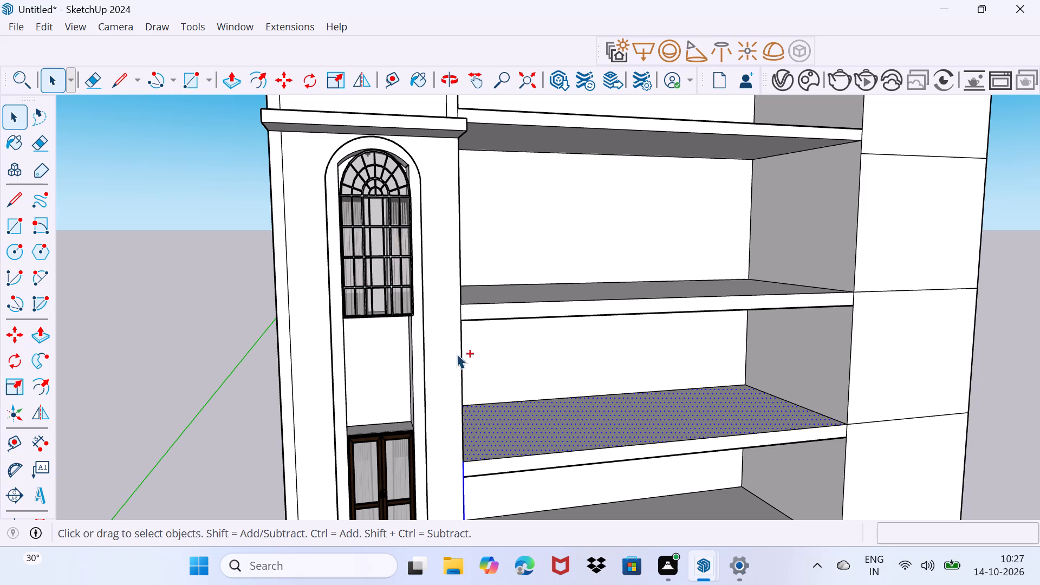
pyautogui.keyDown('ctrl'); pyautogui.keyDown('shift'); pyautogui.click(495, 433); pyautogui.keyUp('shift'); pyautogui.keyUp('ctrl')
pyautogui.keyDown('ctrl'); pyautogui.scroll(2, 460, 428); pyautogui.keyUp('ctrl')
pyautogui.keyDown('ctrl'); pyautogui.click(462, 423); pyautogui.keyUp('ctrl')
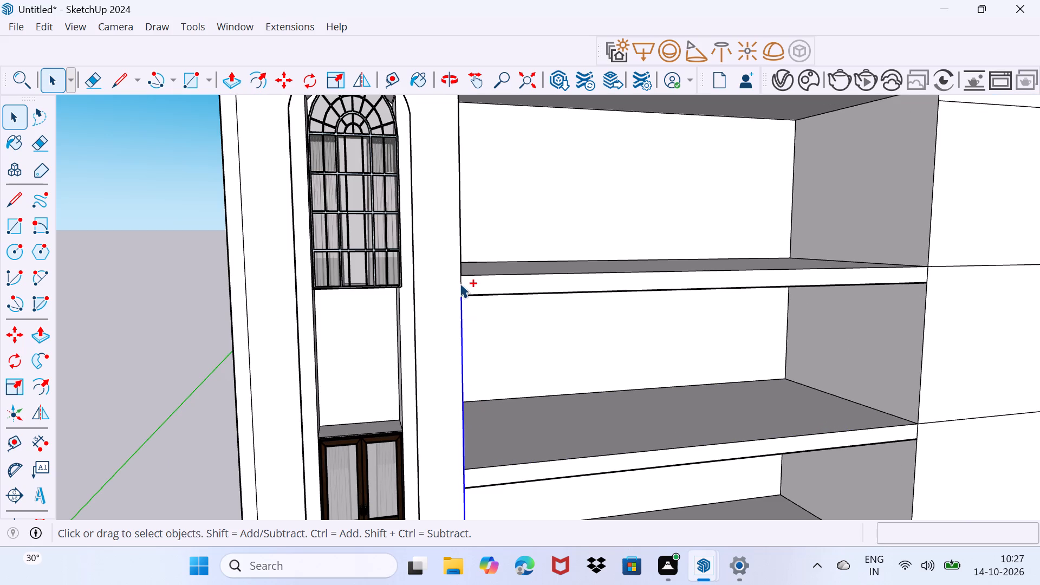
pyautogui.keyDown('ctrl'); pyautogui.click(460, 283); pyautogui.keyUp('ctrl')
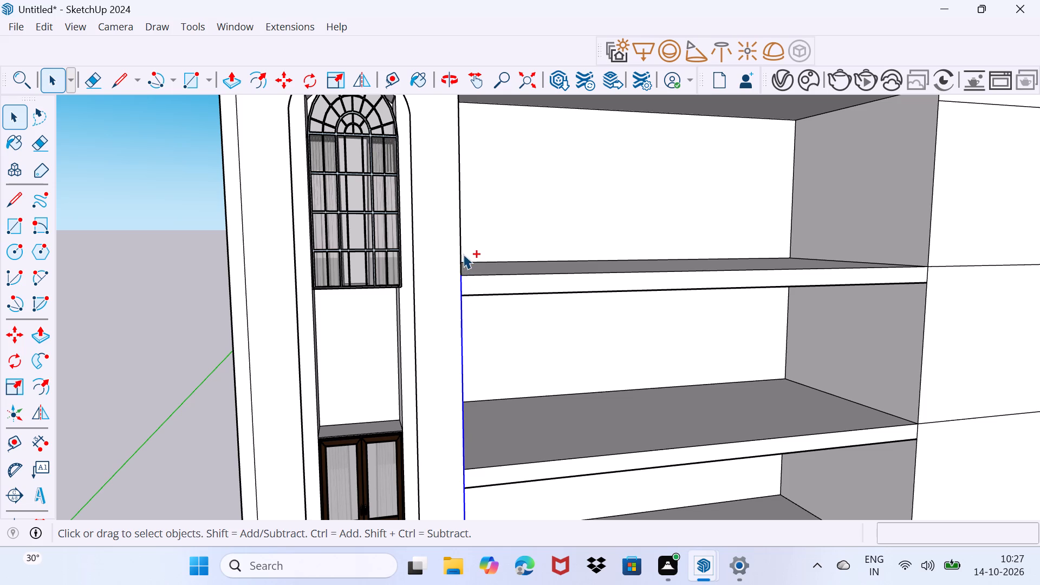
pyautogui.keyDown('ctrl'); pyautogui.click(460, 254); pyautogui.keyUp('ctrl')
pyautogui.keyDown('ctrl'); pyautogui.scroll(-3, 451, 226); pyautogui.keyUp('ctrl')
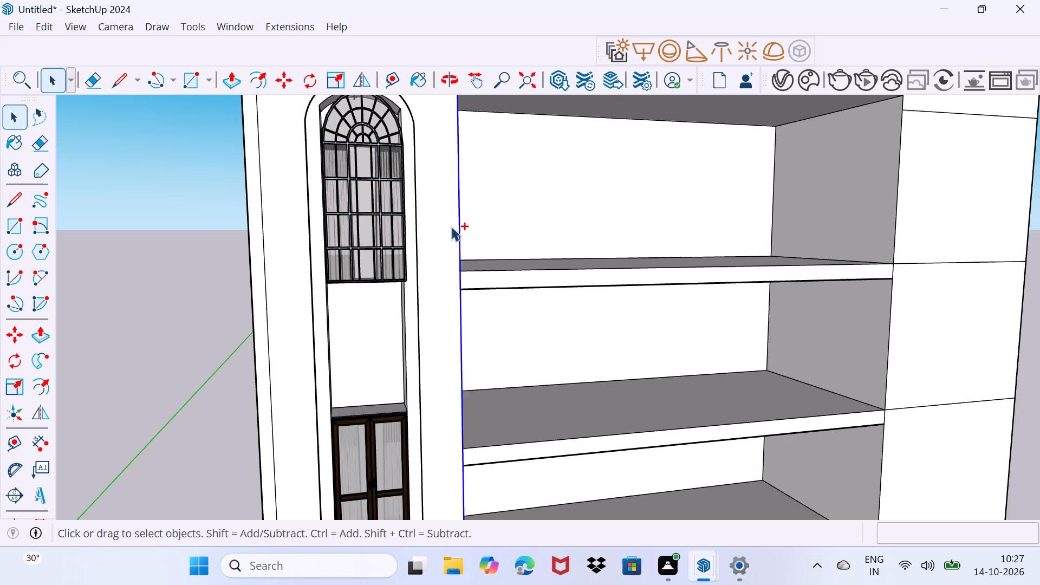
pyautogui.scroll(-8, 451, 301)
pyautogui.scroll(4, 457, 434)
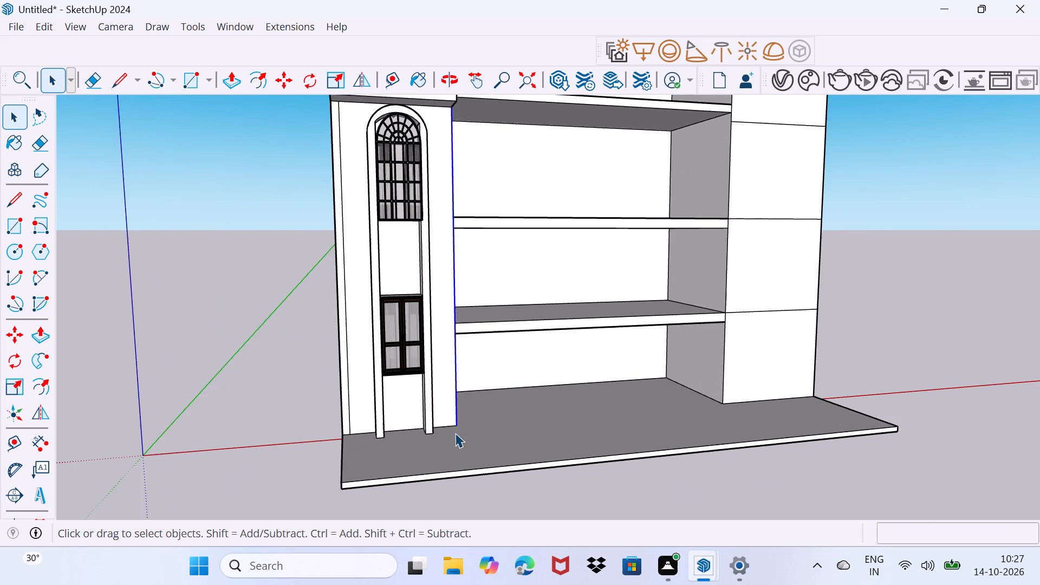
pyautogui.moveTo(455, 433); pyautogui.dragTo(392, 467, button='middle')
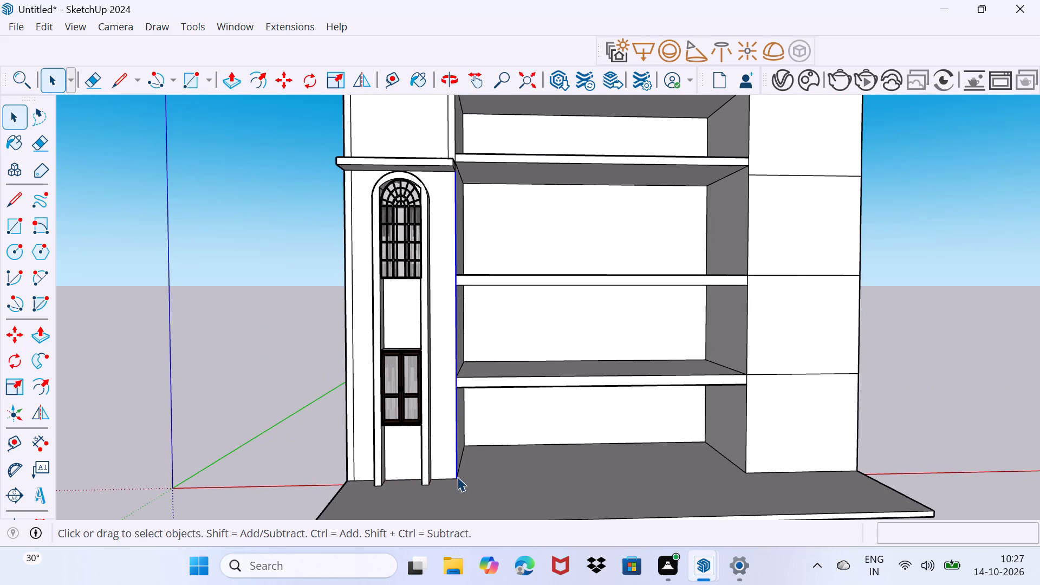
pyautogui.scroll(2, 457, 476)
pyautogui.press('m')
pyautogui.click(454, 480)
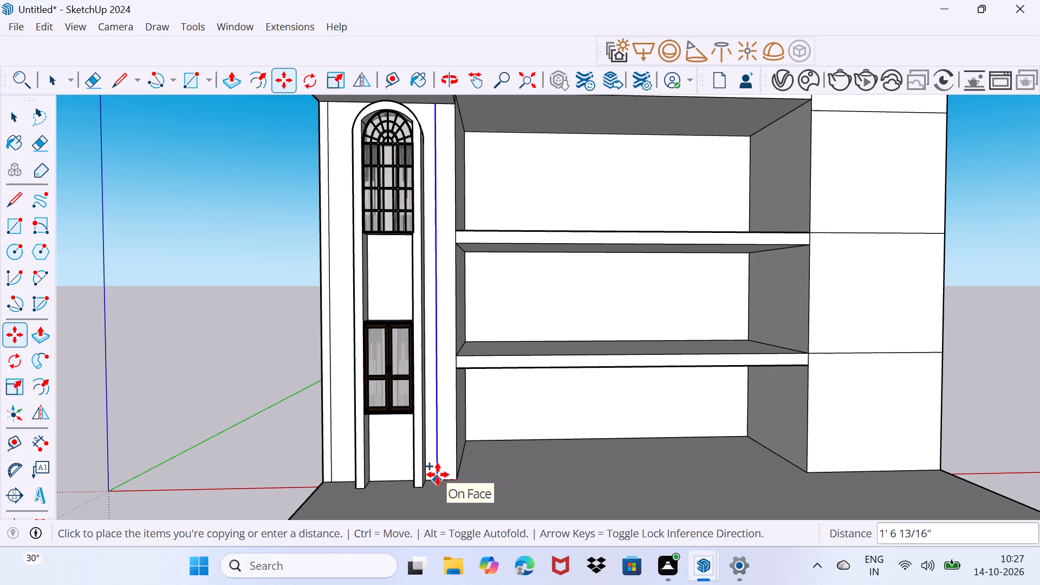
pyautogui.write('8"')
pyautogui.press('Return')
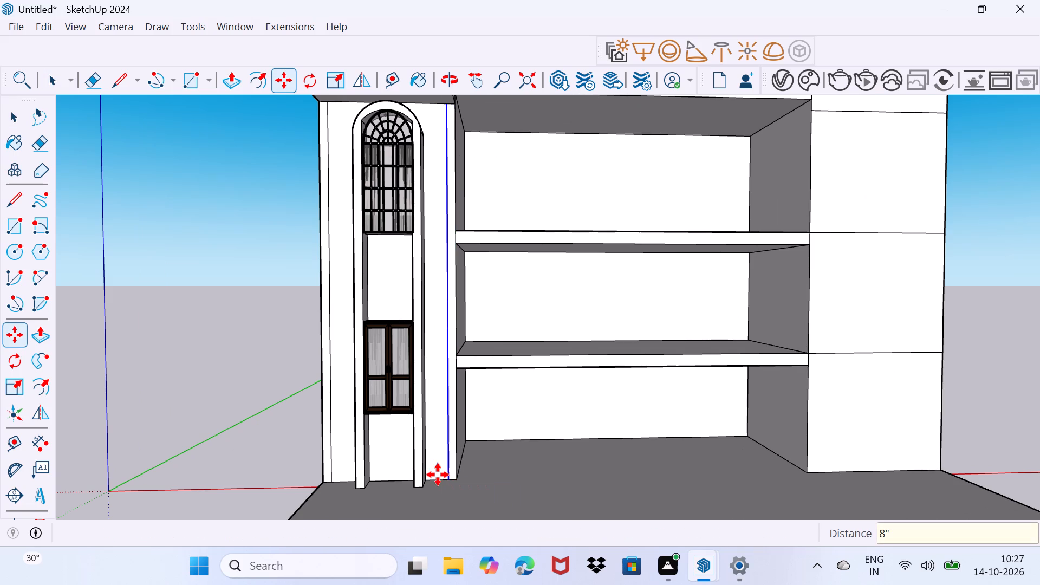
pyautogui.press('space')
pyautogui.moveTo(426, 454); pyautogui.dragTo(434, 430)
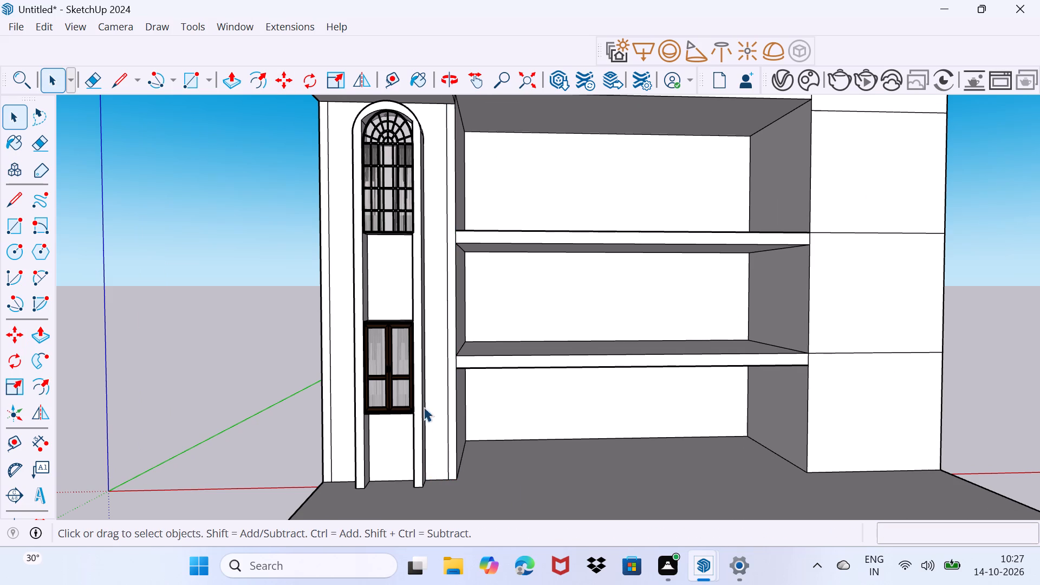
# Push/Pull the narrow outer edge band of the arched strip below the ledge outward by 1'.
pyautogui.scroll(3, 441, 378)
pyautogui.scroll(-5, 433, 373)
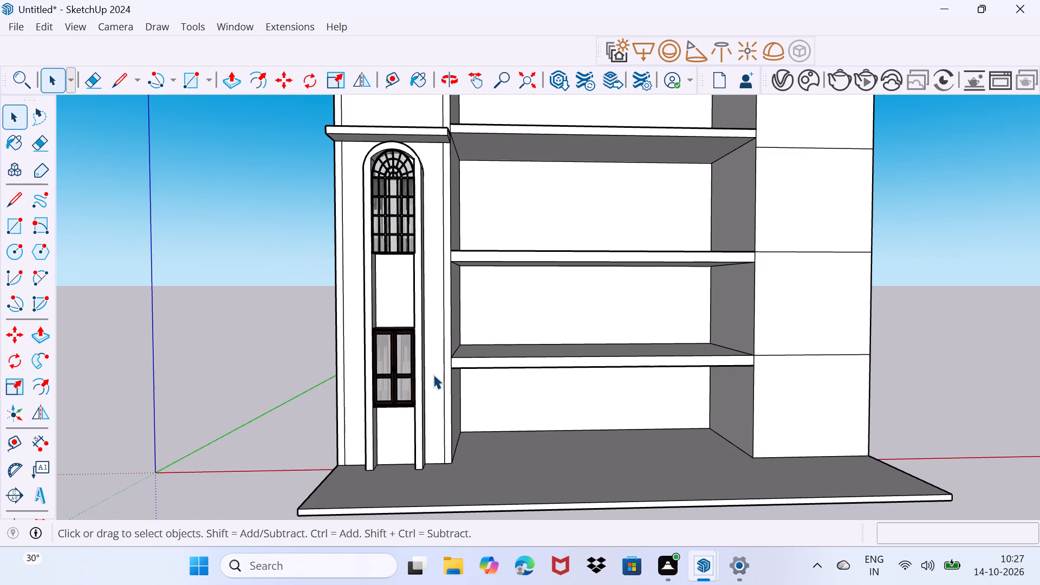
pyautogui.scroll(-2, 271, 338)
pyautogui.moveTo(296, 324); pyautogui.dragTo(413, 339, button='middle')
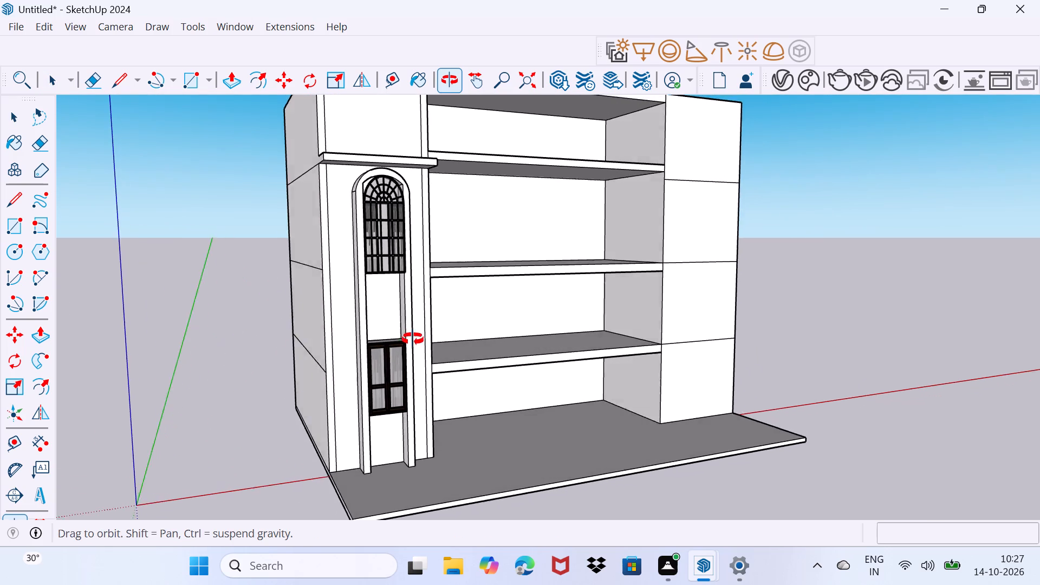
pyautogui.moveTo(413, 339); pyautogui.dragTo(404, 343, button='middle')
pyautogui.click(327, 331)
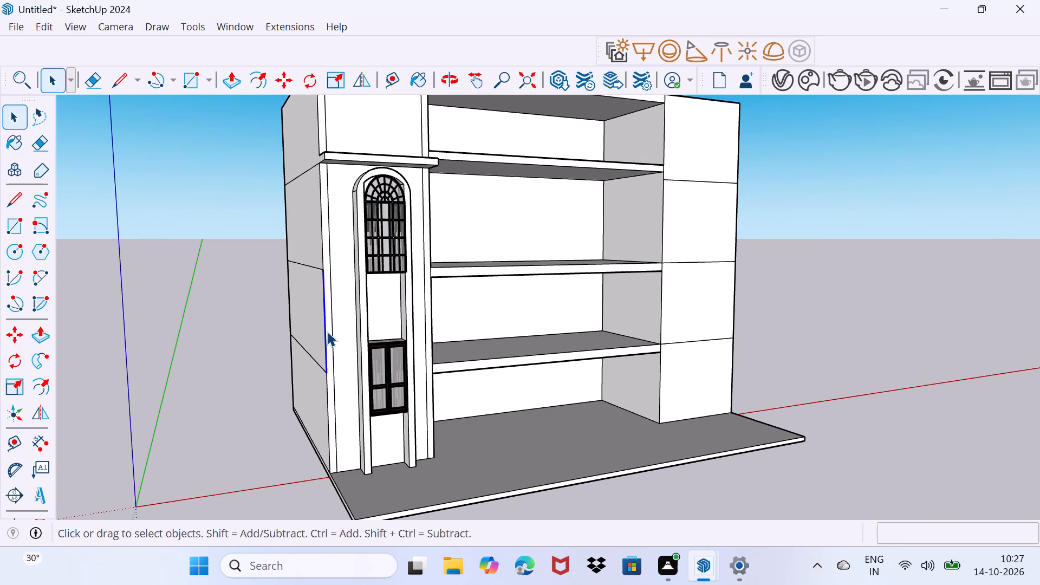
pyautogui.moveTo(330, 343); pyautogui.dragTo(350, 318)
pyautogui.click(330, 336)
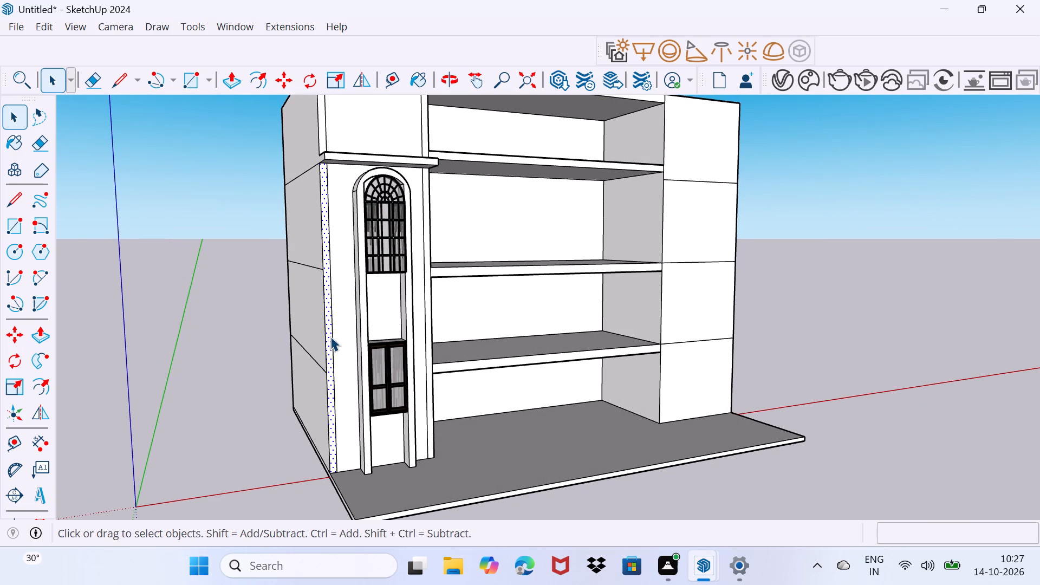
pyautogui.press('p')
pyautogui.click(330, 336)
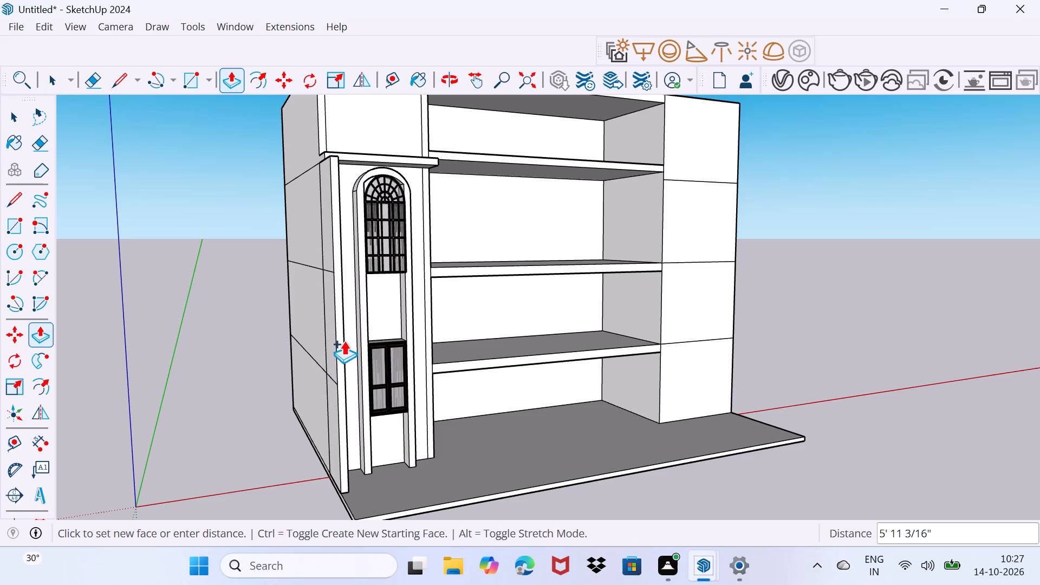
pyautogui.write("1'")
pyautogui.press('Return')
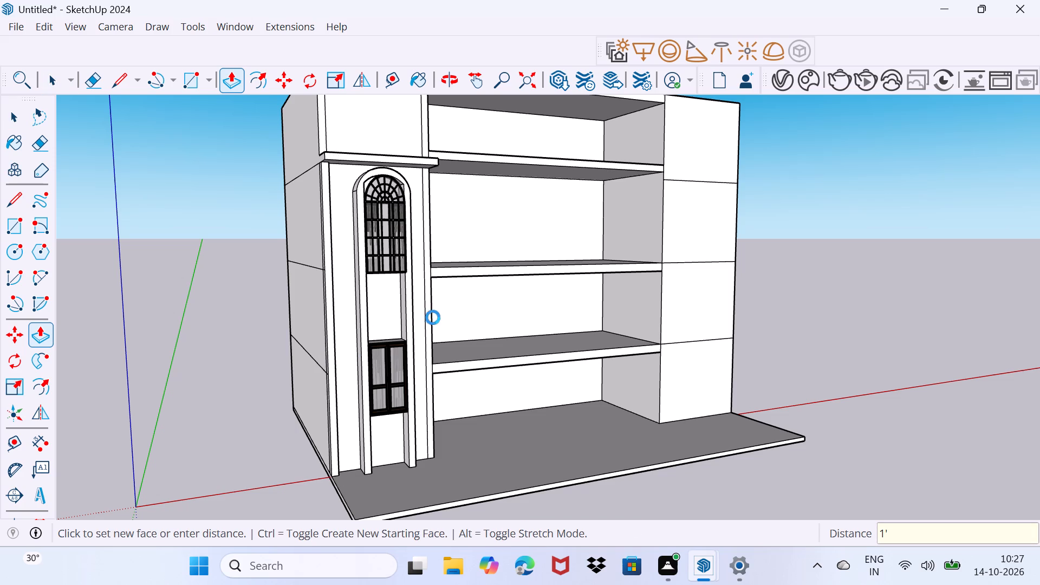
# Repeat the 1' extrusion on the arched strip's edge band beside the central bay.
pyautogui.scroll(2, 431, 326)
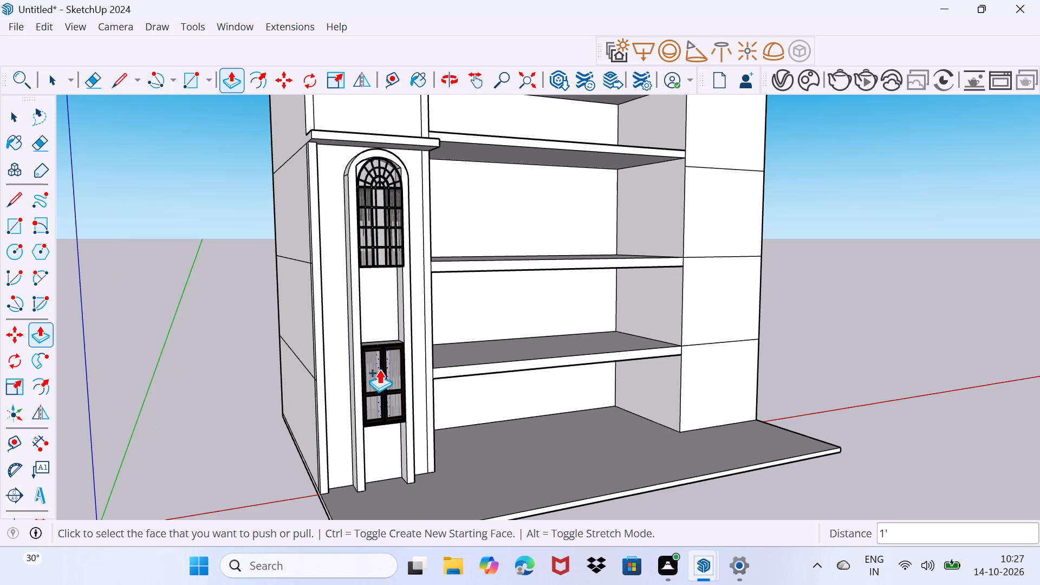
pyautogui.scroll(6, 405, 420)
pyautogui.doubleClick(438, 395)
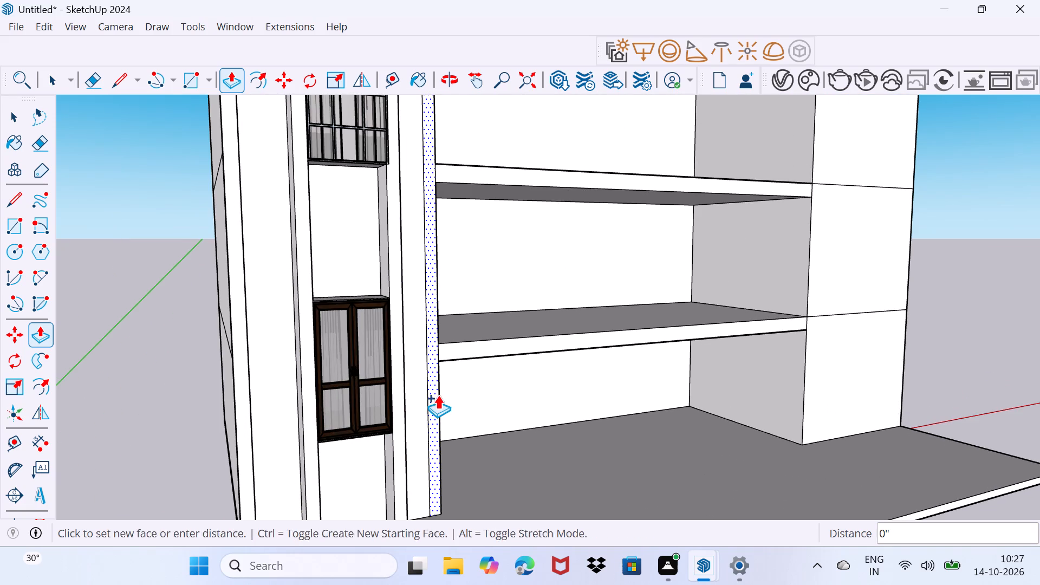
pyautogui.scroll(-6, 434, 395)
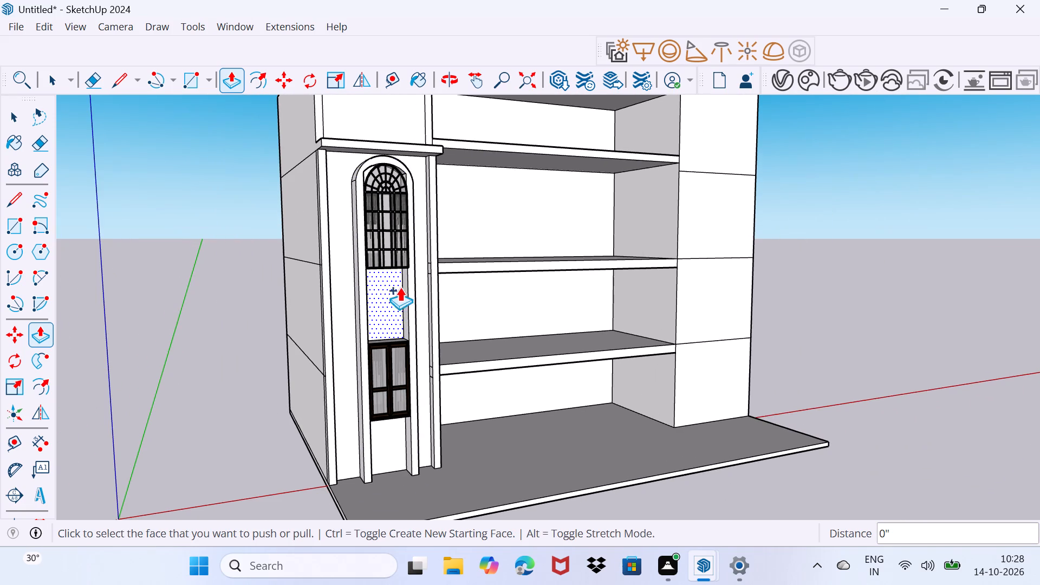
# Repeat the 1' extrusion on both vertical edge bands of the blank panel above the arch ledge.
pyautogui.keyDown('shift'); pyautogui.moveTo(391, 253); pyautogui.dragTo(392, 440, button='middle'); pyautogui.keyUp('shift')
pyautogui.scroll(3, 313, 264)
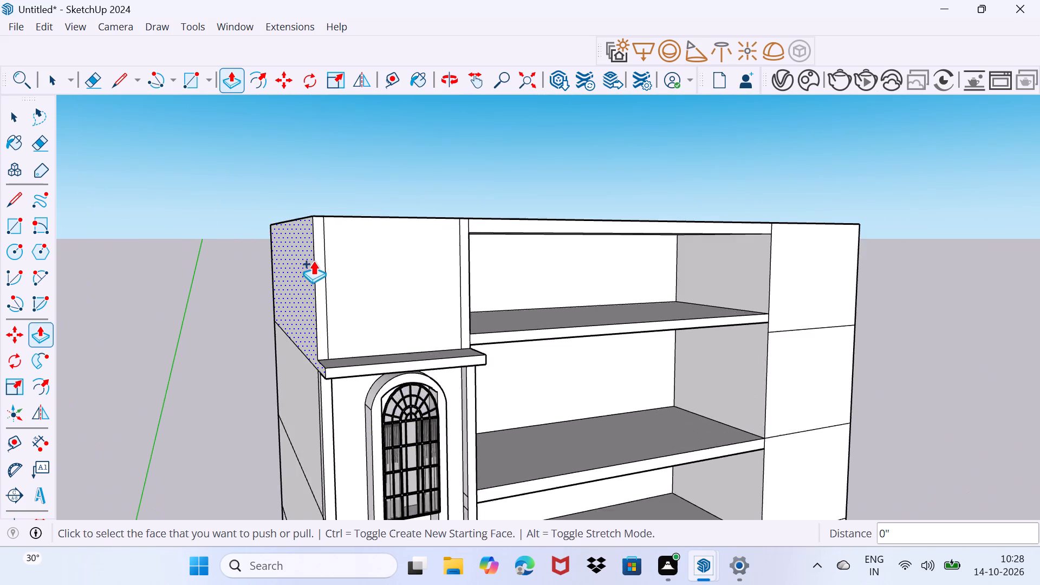
pyautogui.scroll(1, 313, 261)
pyautogui.doubleClick(325, 269)
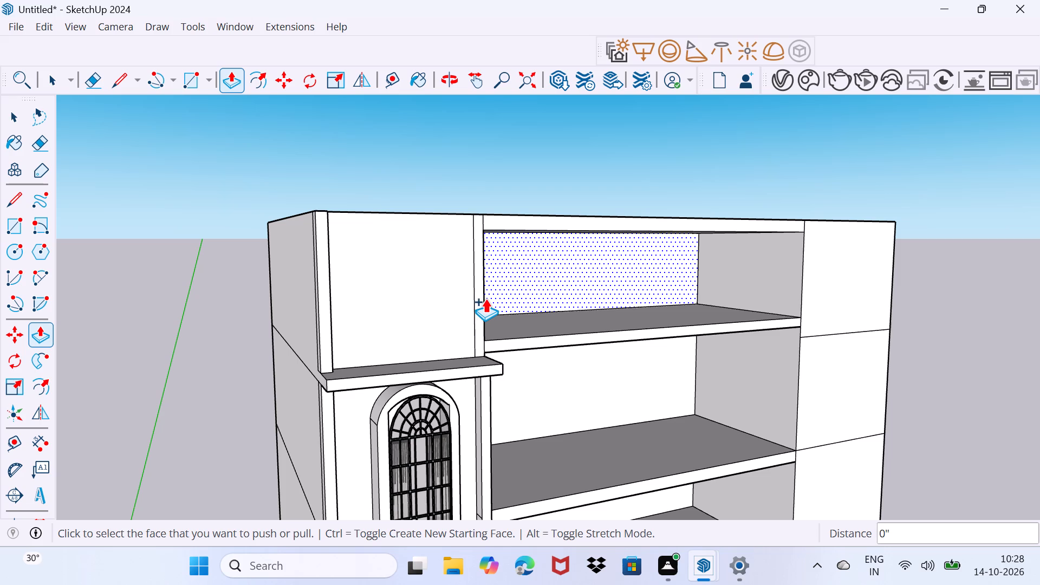
pyautogui.doubleClick(480, 298)
pyautogui.press('space')
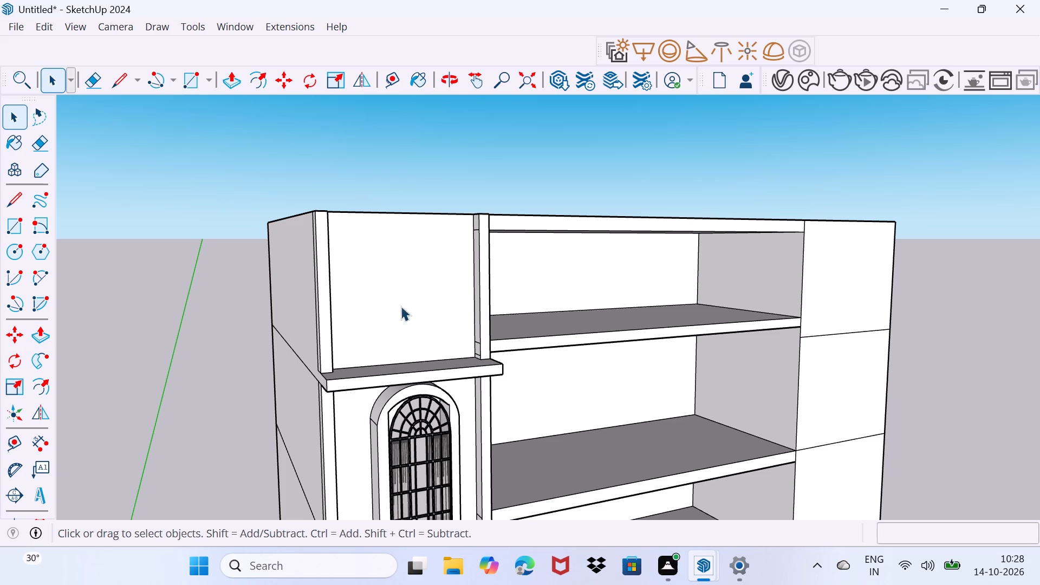
# Erase the leftover horizontal lines on the panel-facing side of the upper edge band next to the central bay.
pyautogui.moveTo(369, 306); pyautogui.dragTo(389, 348, button='middle')
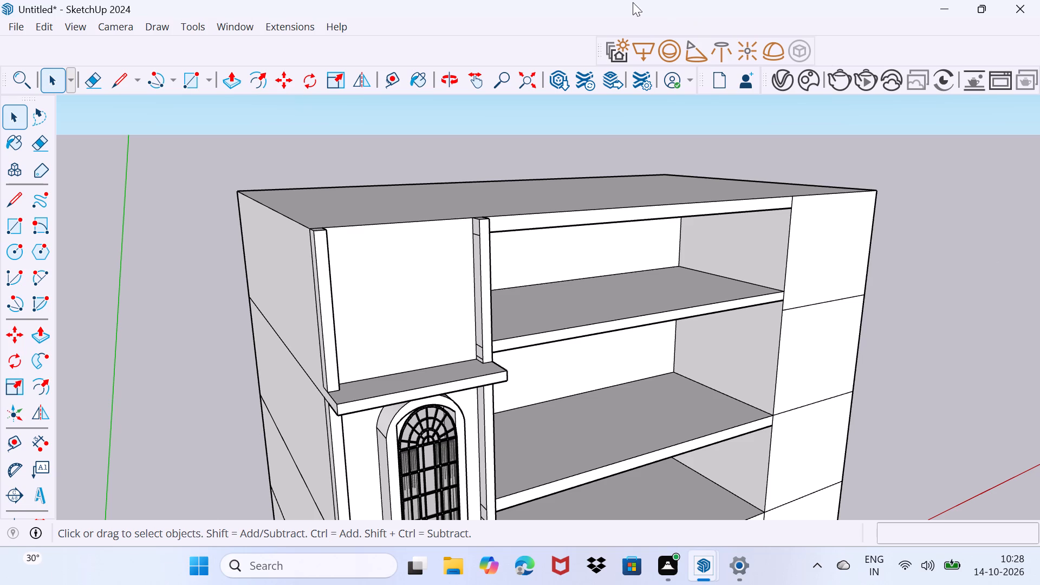
pyautogui.scroll(4, 465, 262)
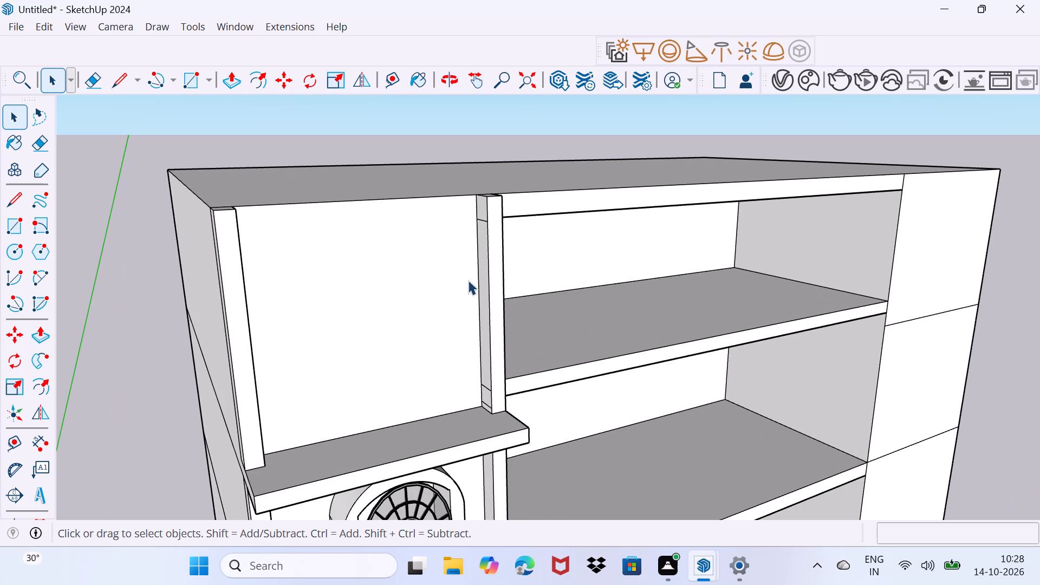
pyautogui.press('e')
pyautogui.scroll(5, 489, 396)
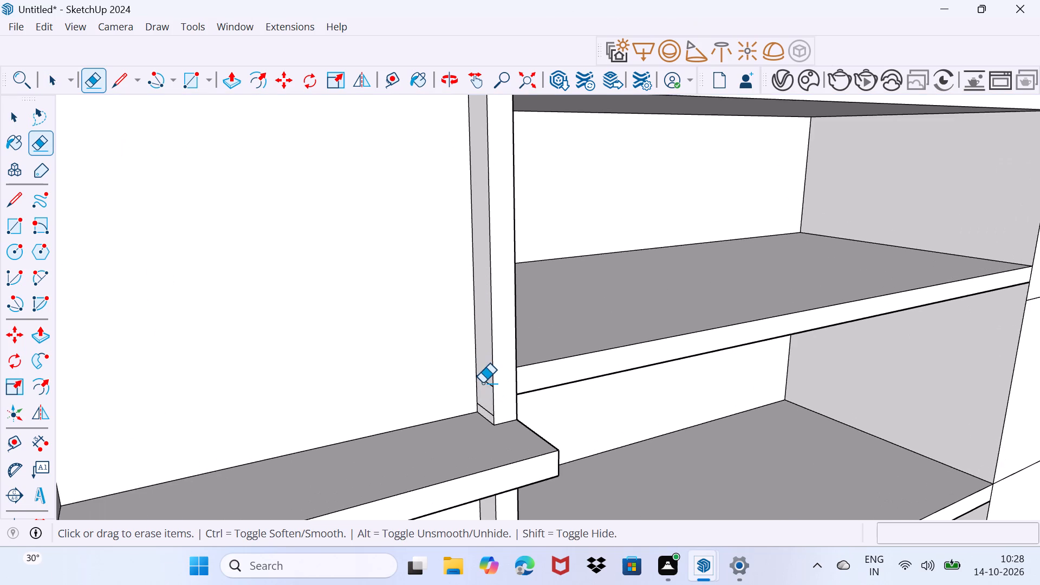
pyautogui.click(483, 383)
pyautogui.click(485, 409)
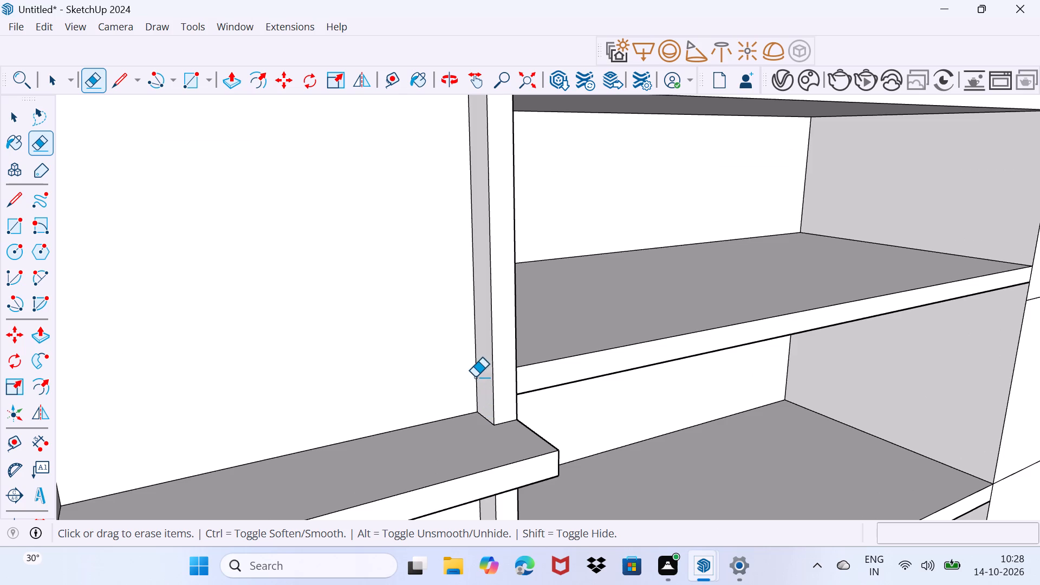
pyautogui.keyDown('shift'); pyautogui.moveTo(460, 314); pyautogui.dragTo(482, 432, button='middle'); pyautogui.keyUp('shift')
pyautogui.moveTo(499, 220); pyautogui.dragTo(500, 220)
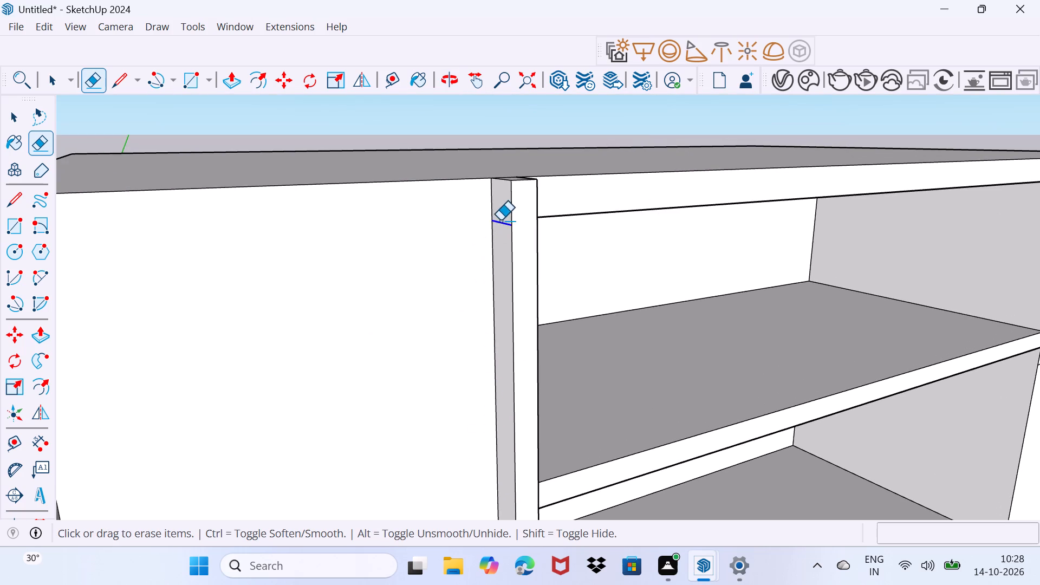
pyautogui.moveTo(500, 220); pyautogui.dragTo(500, 225)
# Erase the leftover horizontal lines on the inner sides of the arched strip's edge bands at the second-floor slab level.
pyautogui.moveTo(487, 246); pyautogui.dragTo(294, 245, button='middle')
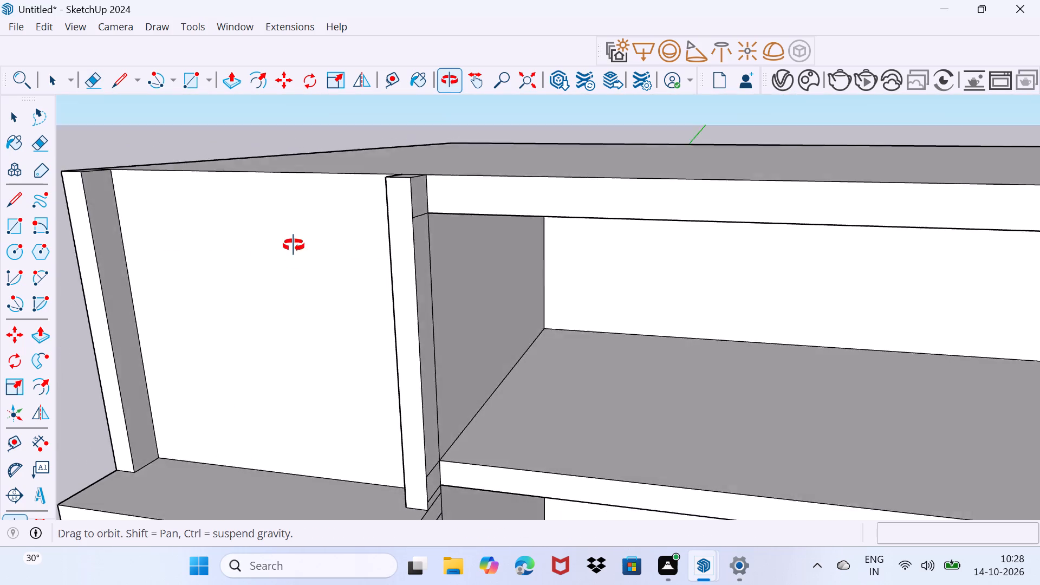
pyautogui.moveTo(294, 245); pyautogui.dragTo(320, 227, button='middle')
pyautogui.scroll(-3, 321, 227)
pyautogui.keyDown('shift'); pyautogui.moveTo(320, 344); pyautogui.dragTo(420, 110, button='middle'); pyautogui.keyUp('shift')
pyautogui.keyDown('shift'); pyautogui.moveTo(427, 380); pyautogui.dragTo(459, 297, button='middle'); pyautogui.keyUp('shift')
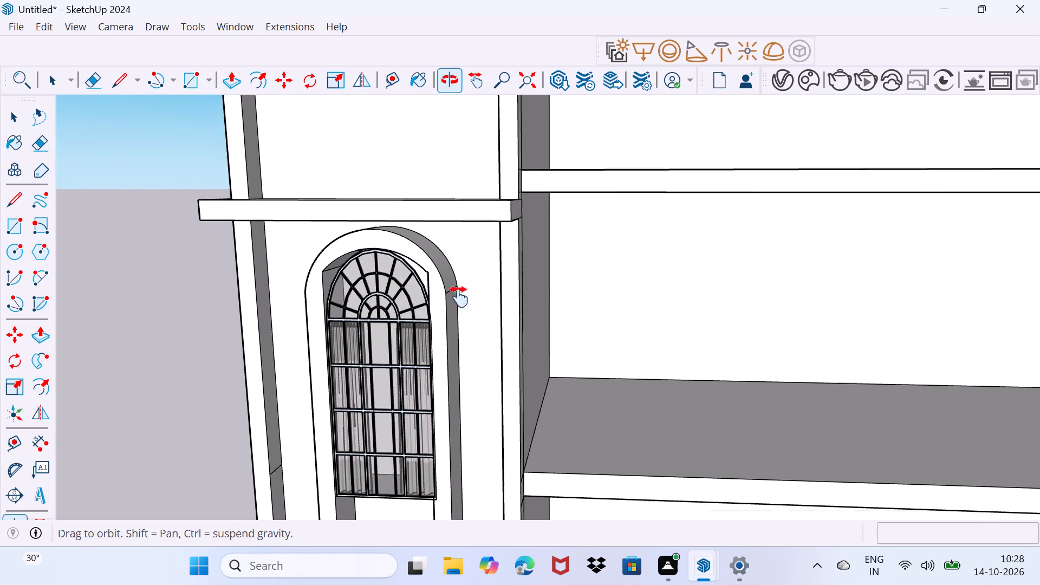
pyautogui.keyDown('shift'); pyautogui.moveTo(459, 297); pyautogui.dragTo(513, 133, button='middle'); pyautogui.keyUp('shift')
pyautogui.scroll(3, 380, 275)
pyautogui.click(339, 254)
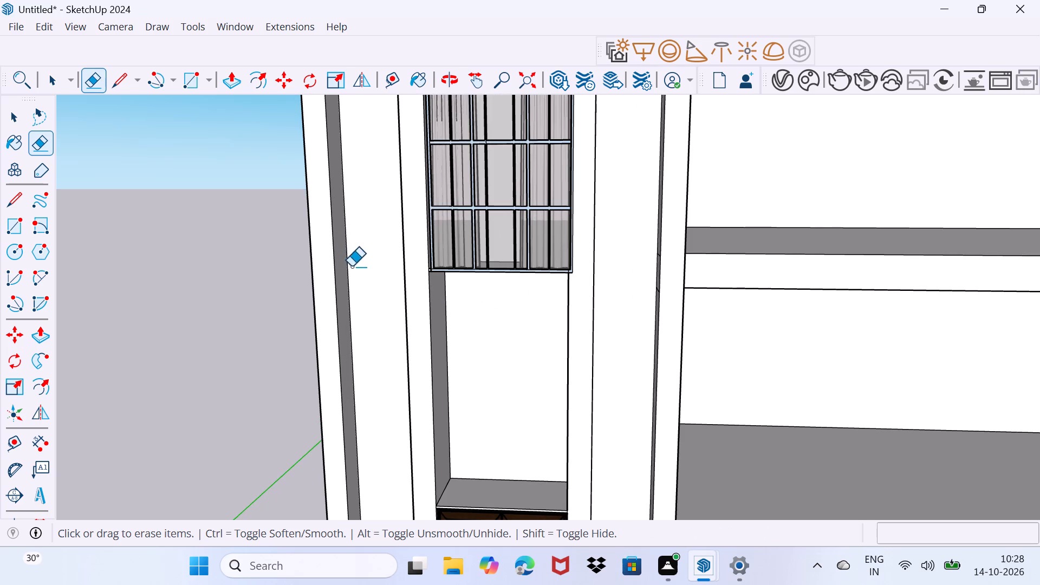
pyautogui.moveTo(358, 272); pyautogui.dragTo(574, 273, button='middle')
pyautogui.scroll(4, 639, 265)
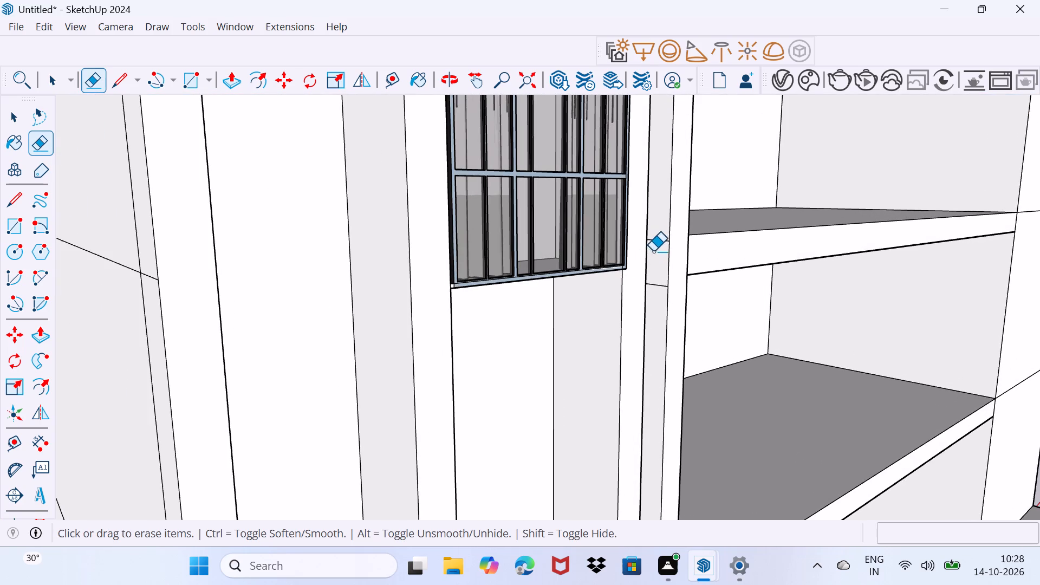
pyautogui.moveTo(658, 238); pyautogui.dragTo(658, 246)
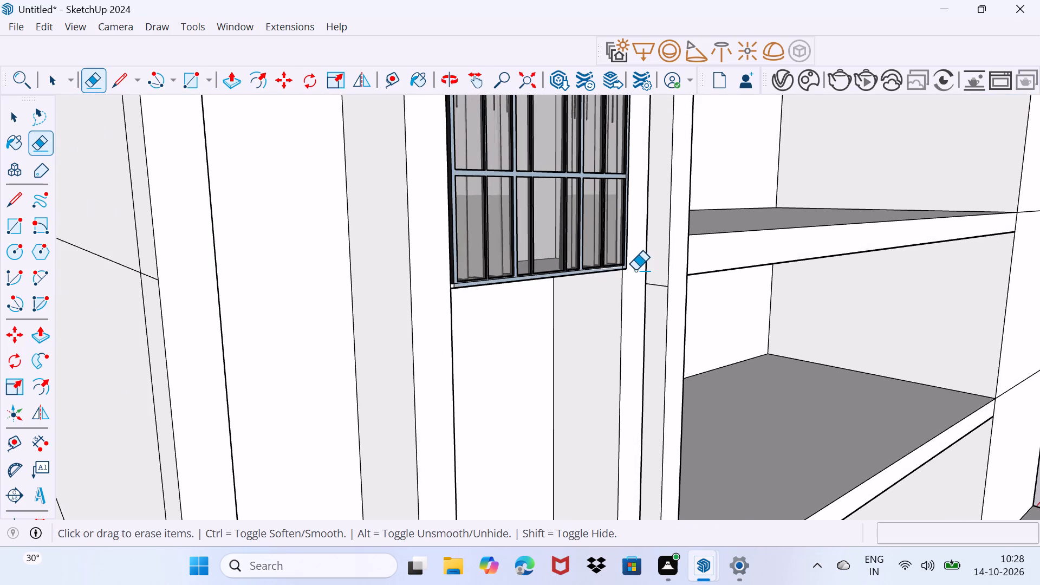
pyautogui.moveTo(658, 286); pyautogui.dragTo(652, 304)
# Erase the leftover horizontal lines on the inner sides of the arched strip's edge bands at the first-floor slab level.
pyautogui.scroll(-3, 321, 575)
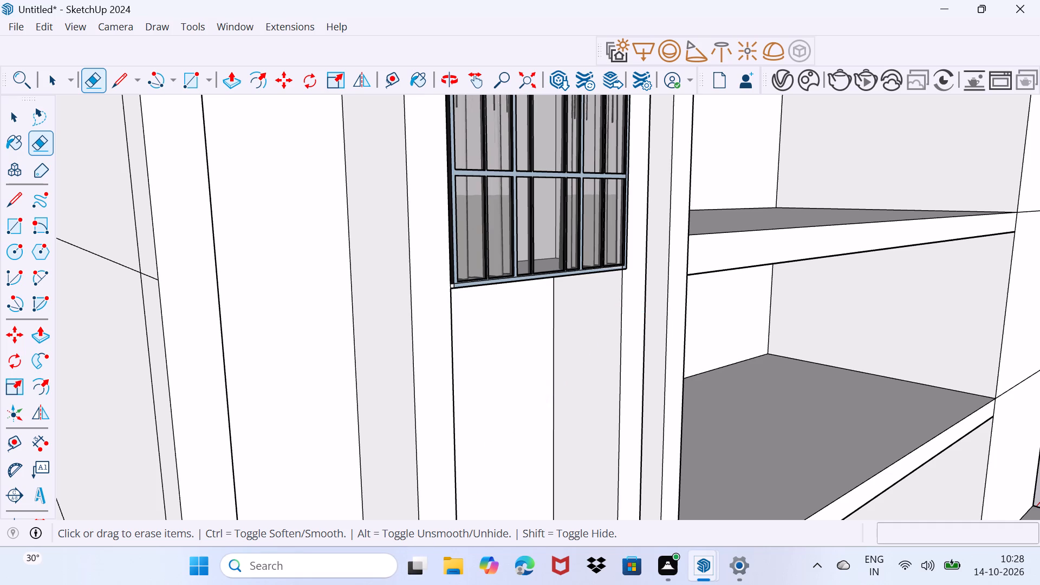
pyautogui.scroll(-13, 532, 350)
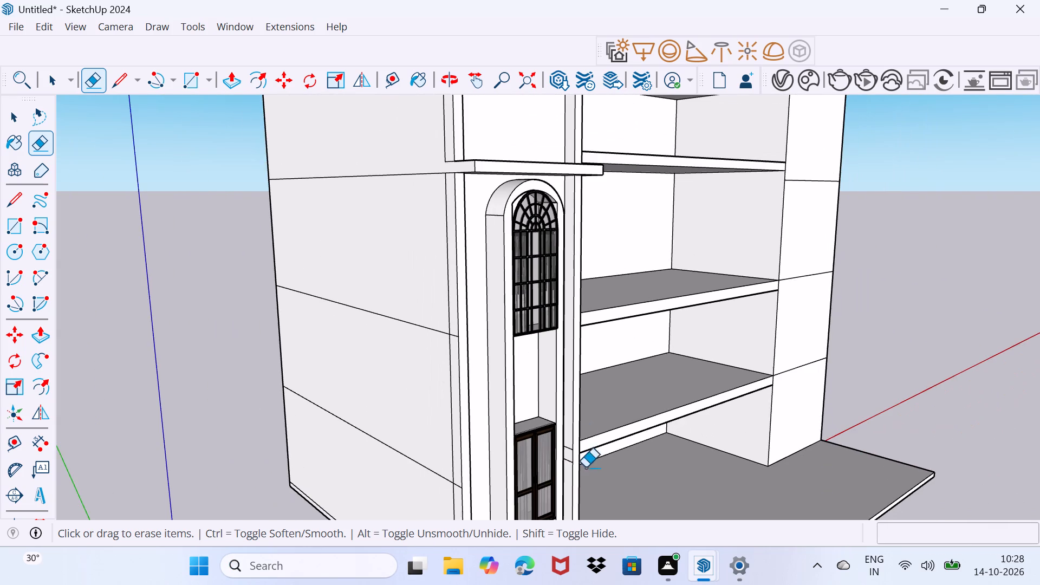
pyautogui.scroll(3, 570, 477)
pyautogui.keyDown('shift'); pyautogui.moveTo(569, 478); pyautogui.dragTo(504, 284, button='middle'); pyautogui.keyUp('shift')
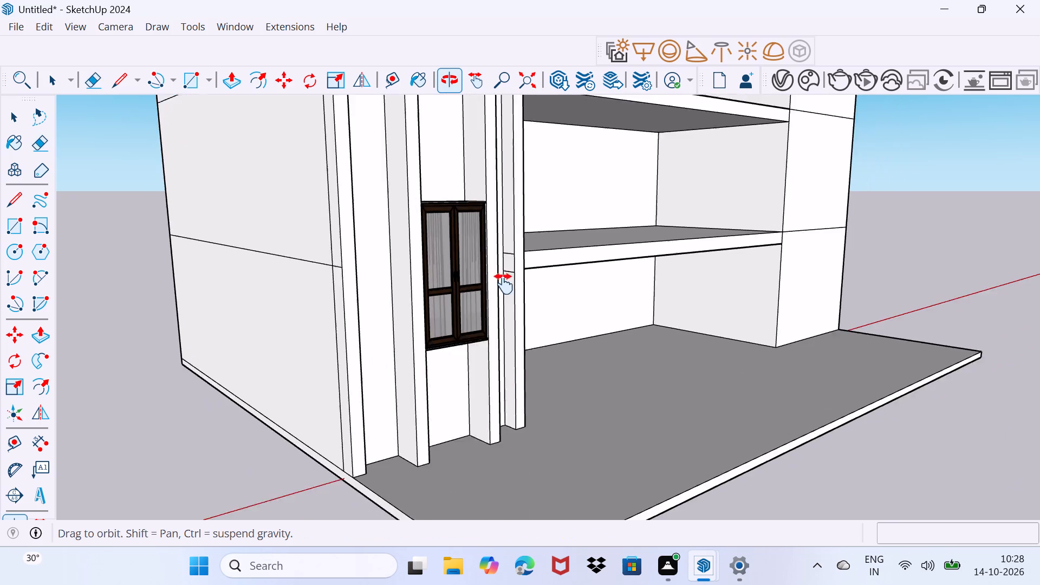
pyautogui.keyDown('shift'); pyautogui.moveTo(504, 284); pyautogui.dragTo(494, 270, button='middle'); pyautogui.keyUp('shift')
pyautogui.scroll(4, 487, 272)
pyautogui.click(497, 205)
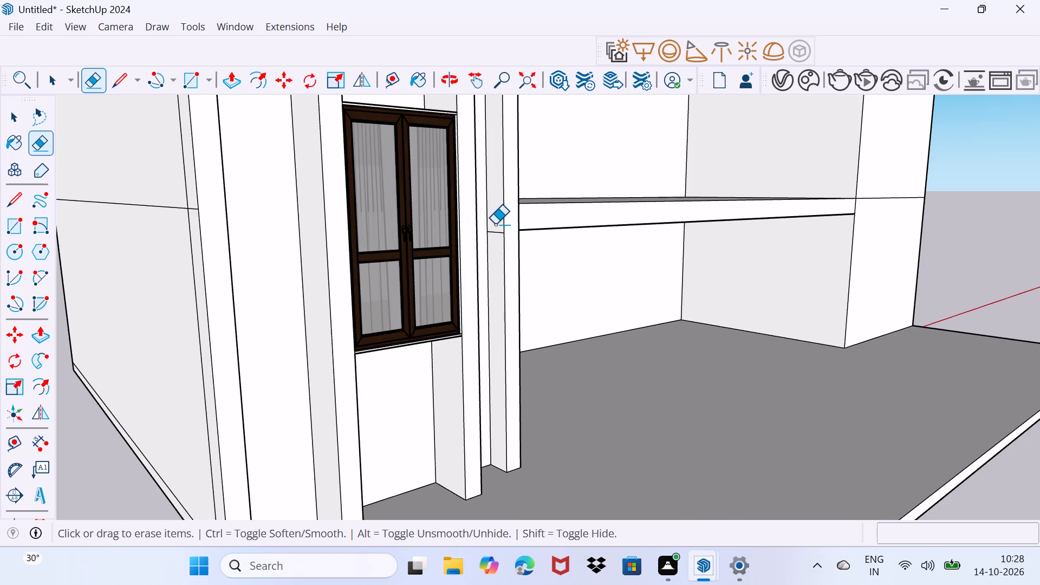
pyautogui.click(496, 232)
pyautogui.moveTo(491, 235); pyautogui.dragTo(225, 290, button='middle')
pyautogui.scroll(4, 258, 245)
pyautogui.click(285, 164)
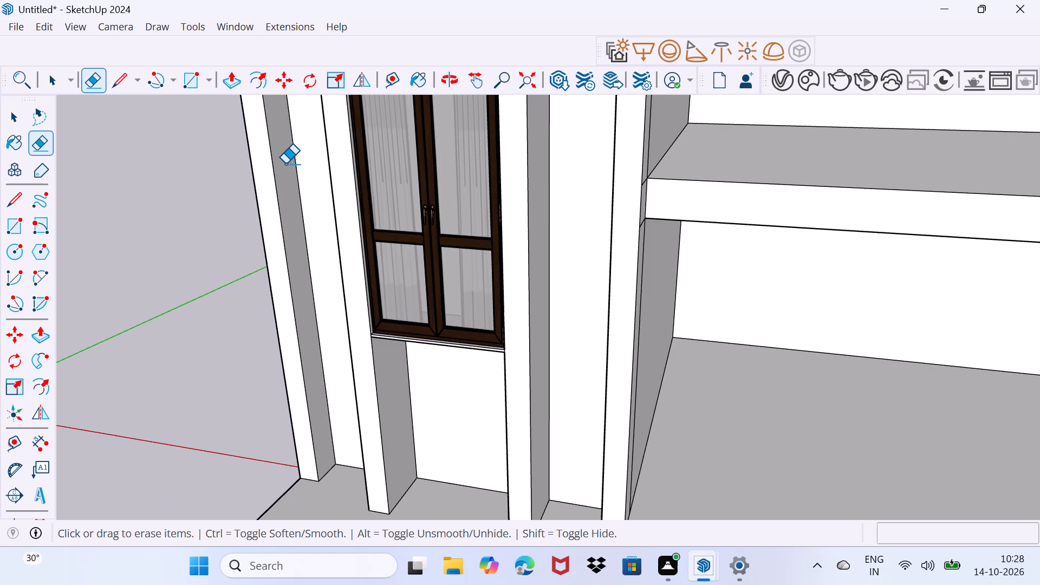
# Examine the cleaned edge bands and the whole elevation from the front.
pyautogui.scroll(-18, 290, 197)
pyautogui.moveTo(308, 222); pyautogui.dragTo(454, 231, button='middle')
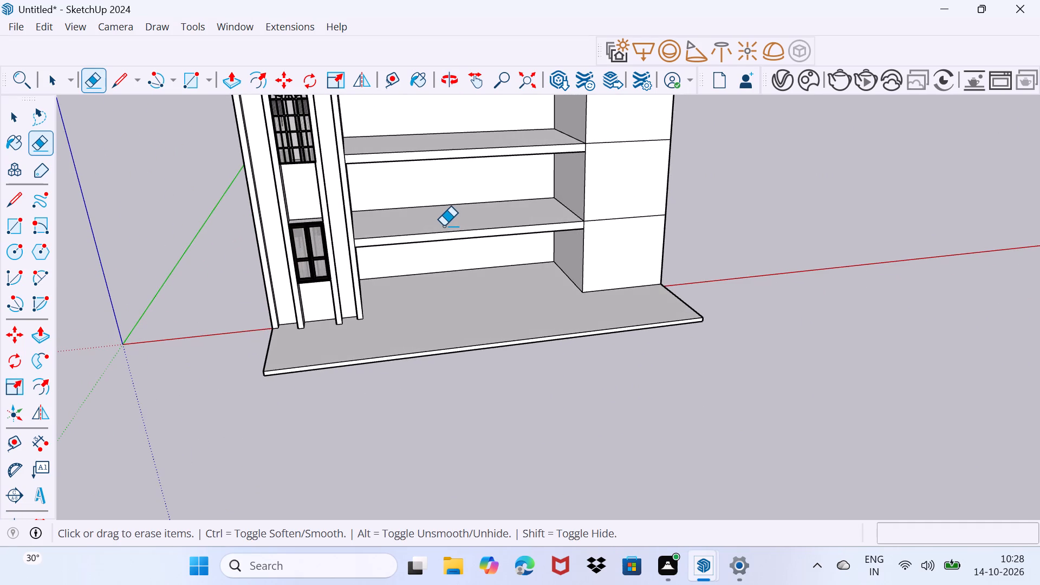
pyautogui.scroll(-1, 443, 220)
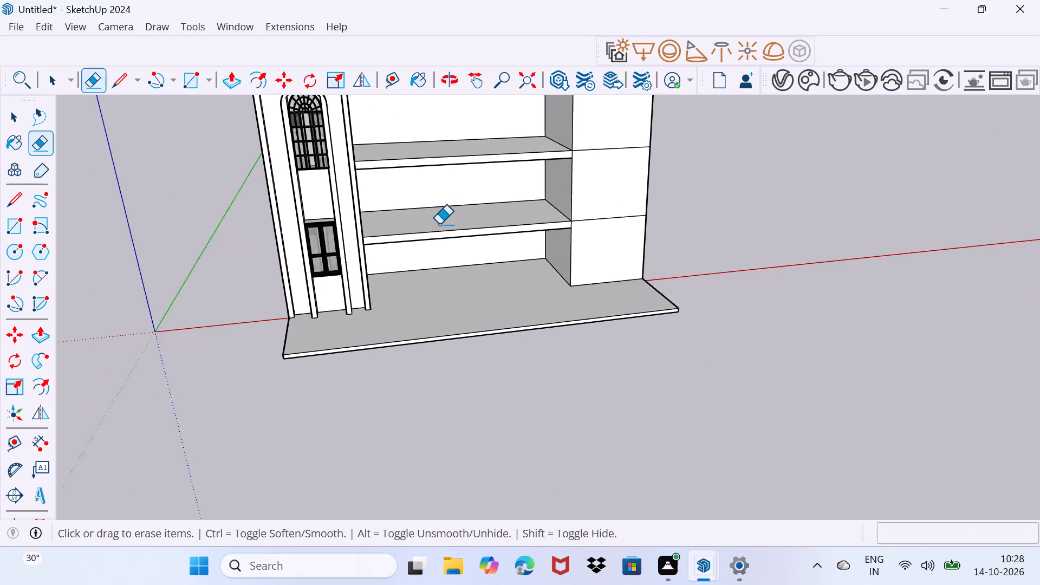
pyautogui.scroll(-1, 439, 224)
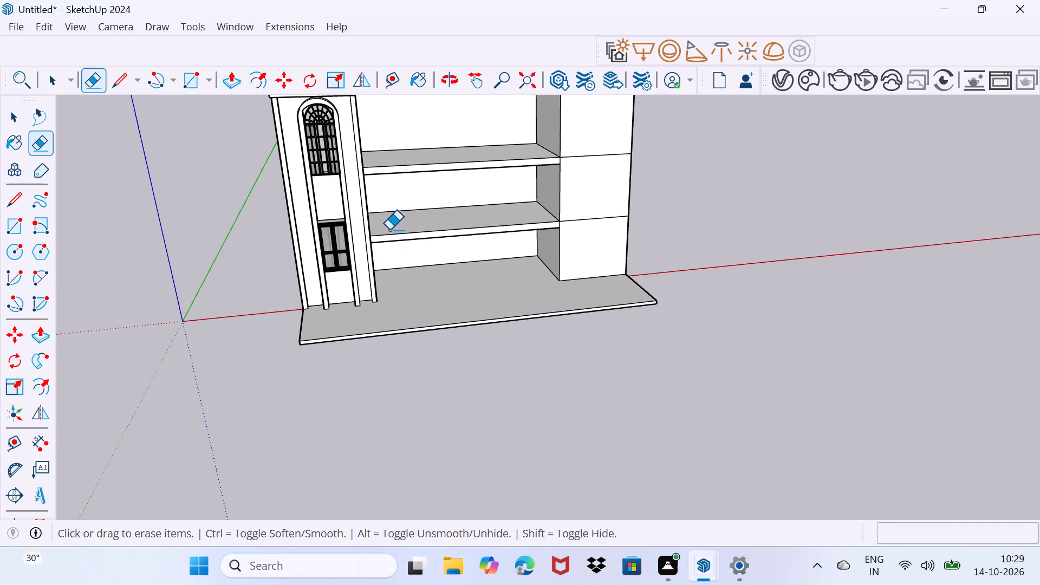
pyautogui.moveTo(389, 230); pyautogui.dragTo(407, 365, button='middle')
pyautogui.moveTo(357, 361); pyautogui.dragTo(398, 307, button='middle')
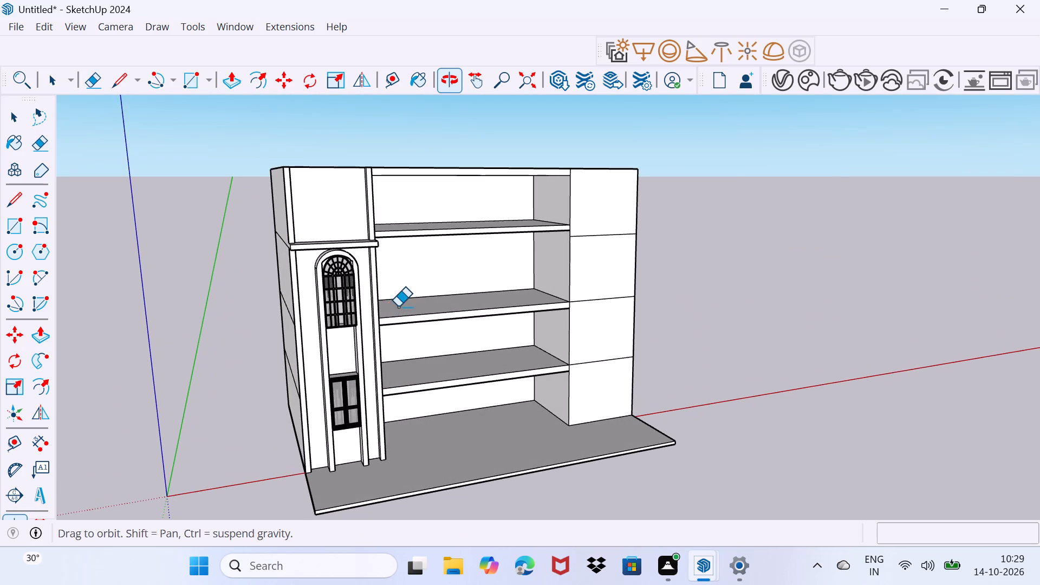
pyautogui.scroll(3, 226, 299)
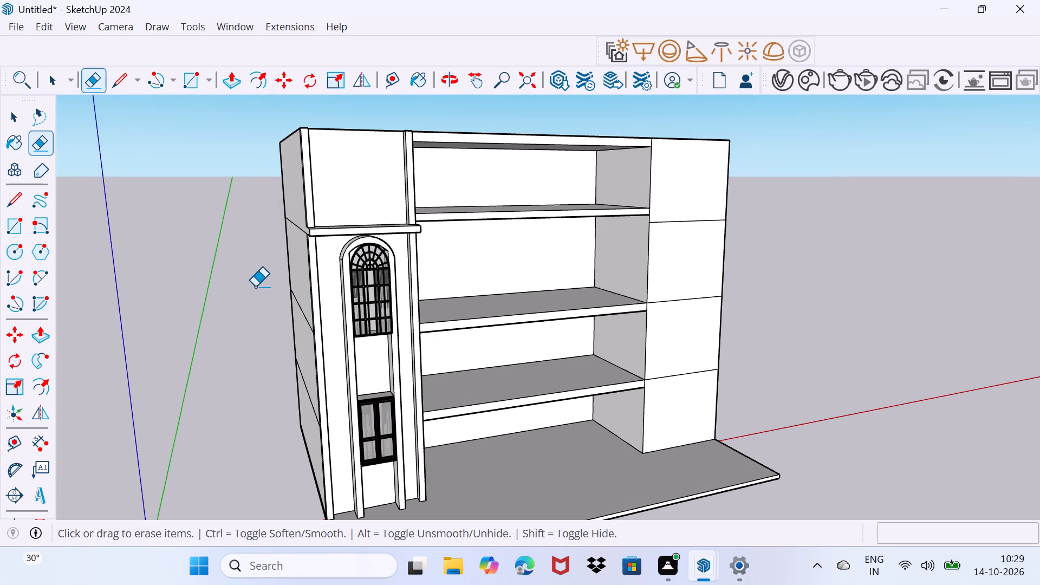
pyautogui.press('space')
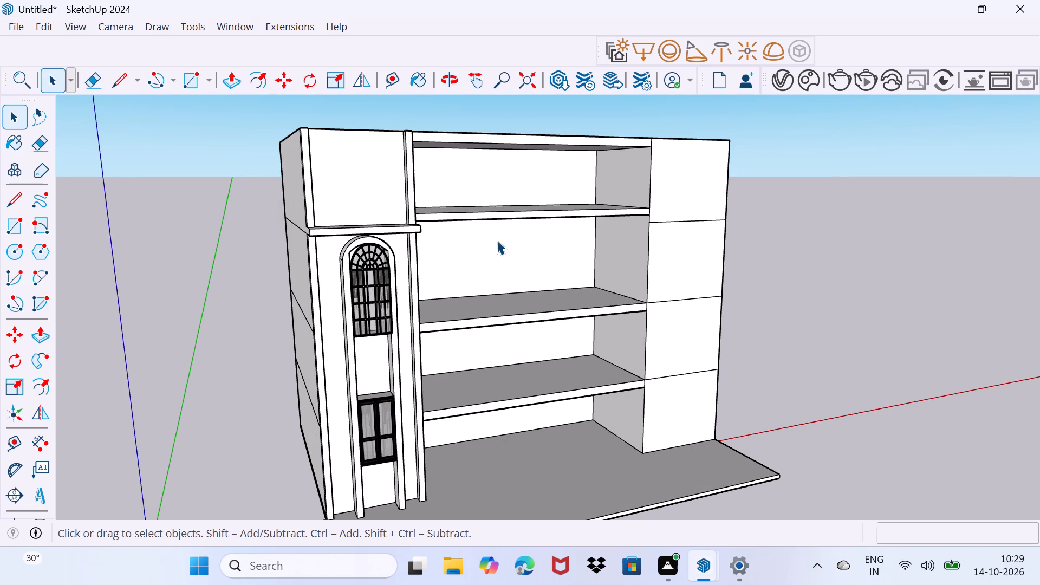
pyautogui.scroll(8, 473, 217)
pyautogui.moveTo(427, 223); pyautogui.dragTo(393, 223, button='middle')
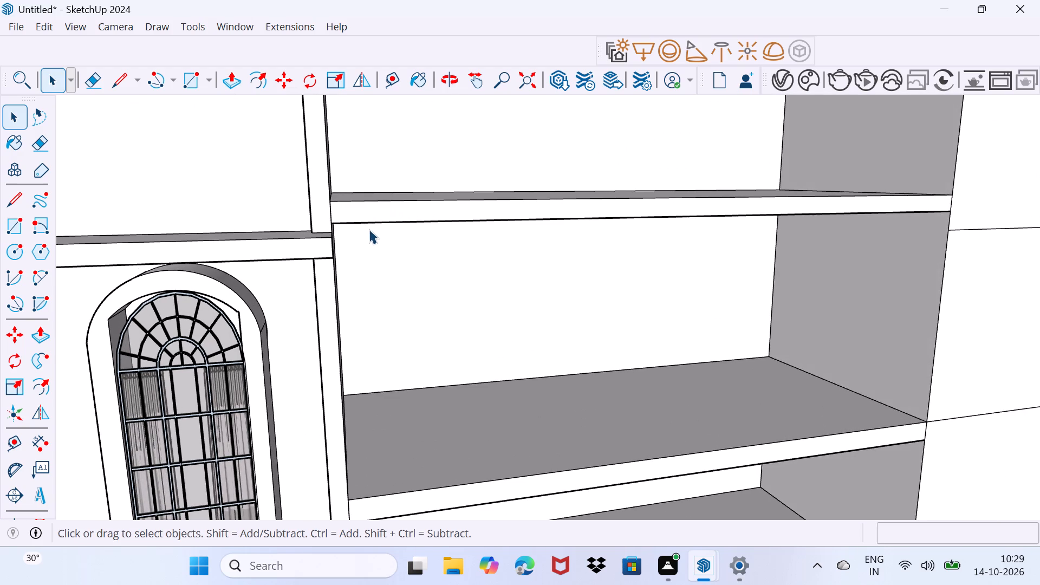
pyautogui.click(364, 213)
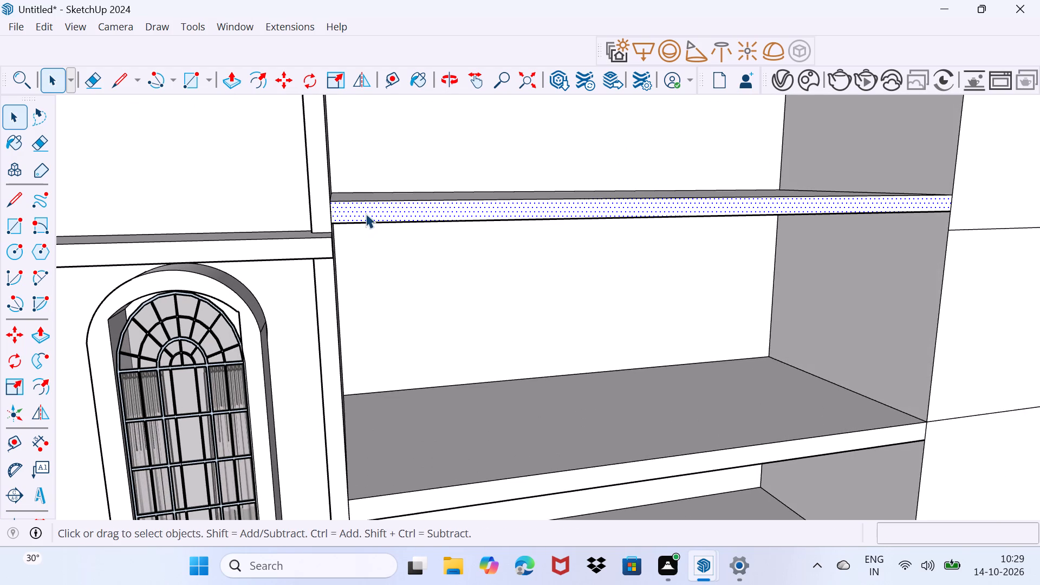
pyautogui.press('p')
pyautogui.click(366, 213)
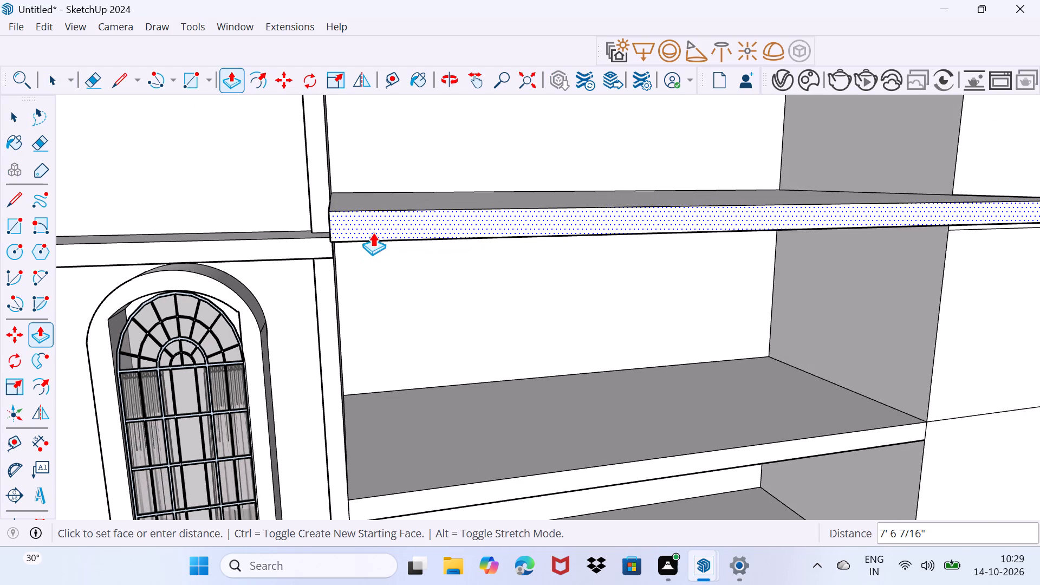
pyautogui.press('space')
# Push/Pull the underside of the central-bay slab beside the arch ledge downward by about 1' 9 5/16".
pyautogui.moveTo(373, 232); pyautogui.dragTo(337, 142, button='middle')
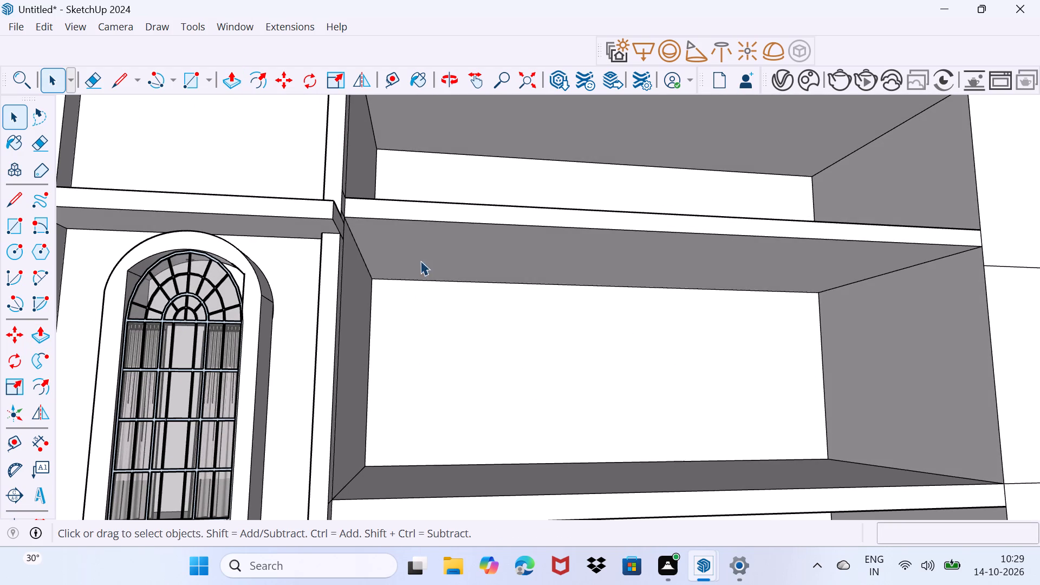
pyautogui.click(420, 246)
pyautogui.press('p')
pyautogui.click(420, 245)
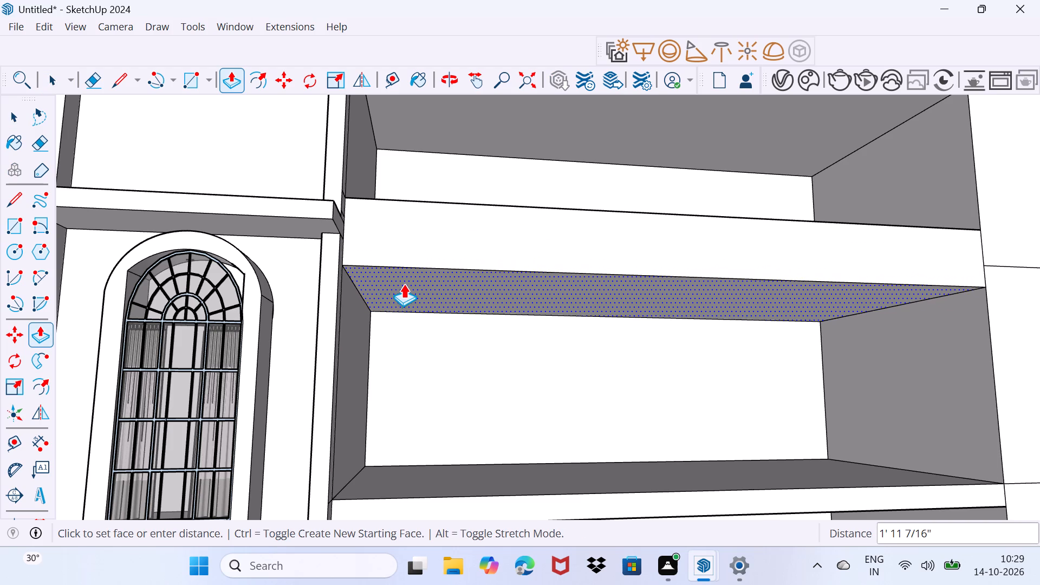
pyautogui.click(404, 282)
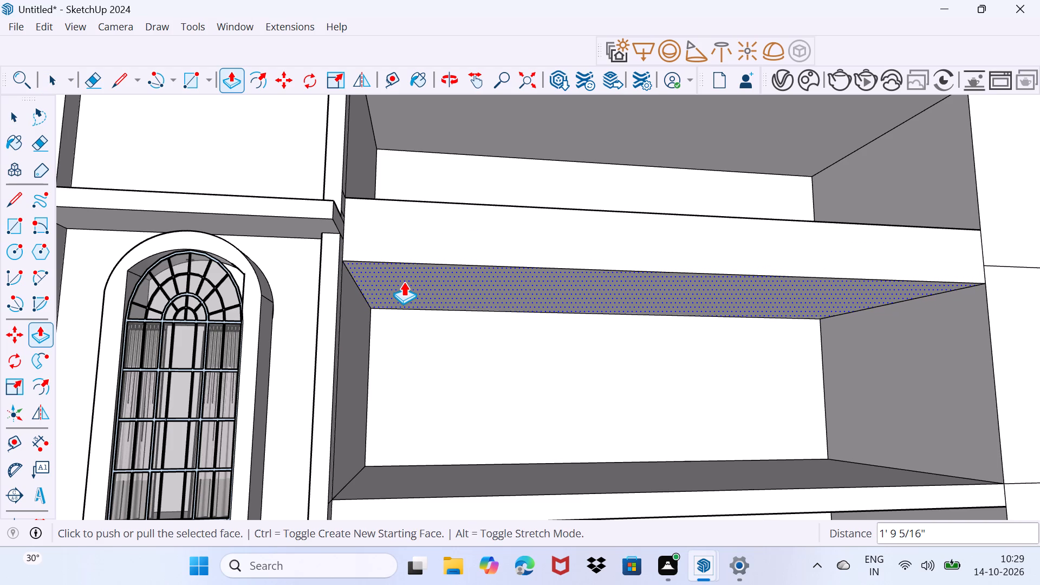
pyautogui.press('space')
# Push/Pull the top face of the central-bay slab beside the arch ledge downward to thin the slab.
pyautogui.moveTo(399, 258); pyautogui.dragTo(430, 392, button='middle')
pyautogui.click(400, 175)
pyautogui.press('p')
pyautogui.click(402, 177)
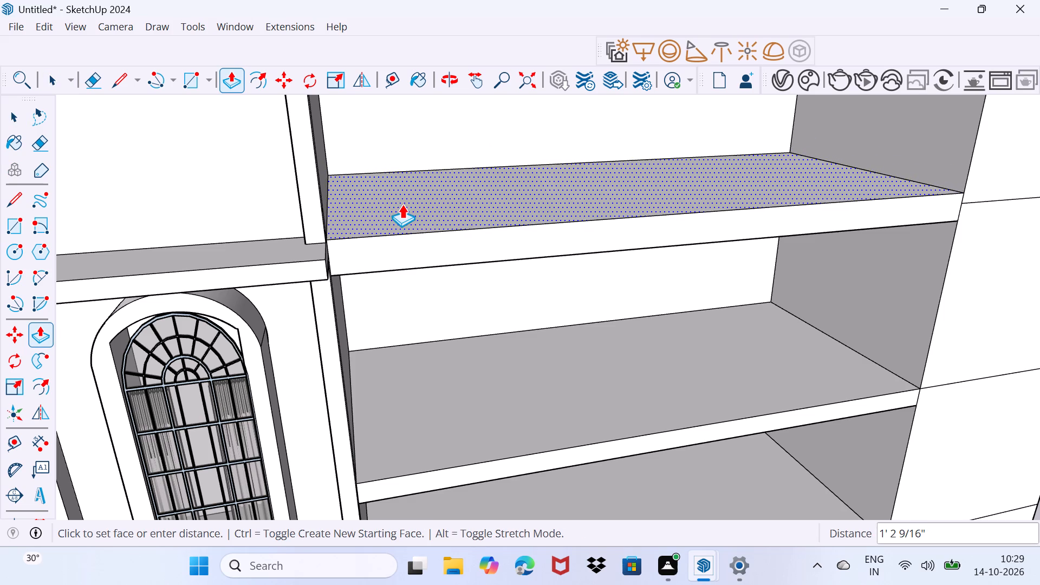
pyautogui.click(397, 201)
pyautogui.press('space')
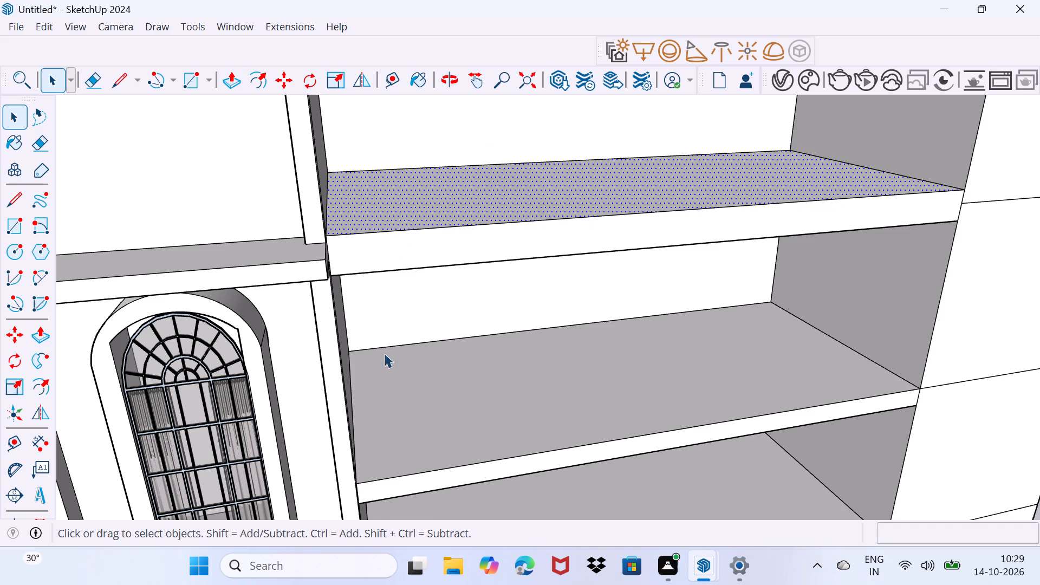
# Push/Pull the underside of the slab beside the arch ledge upward by about 7 3/8".
pyautogui.moveTo(384, 353); pyautogui.dragTo(398, 330)
pyautogui.moveTo(381, 327); pyautogui.dragTo(347, 230, button='middle')
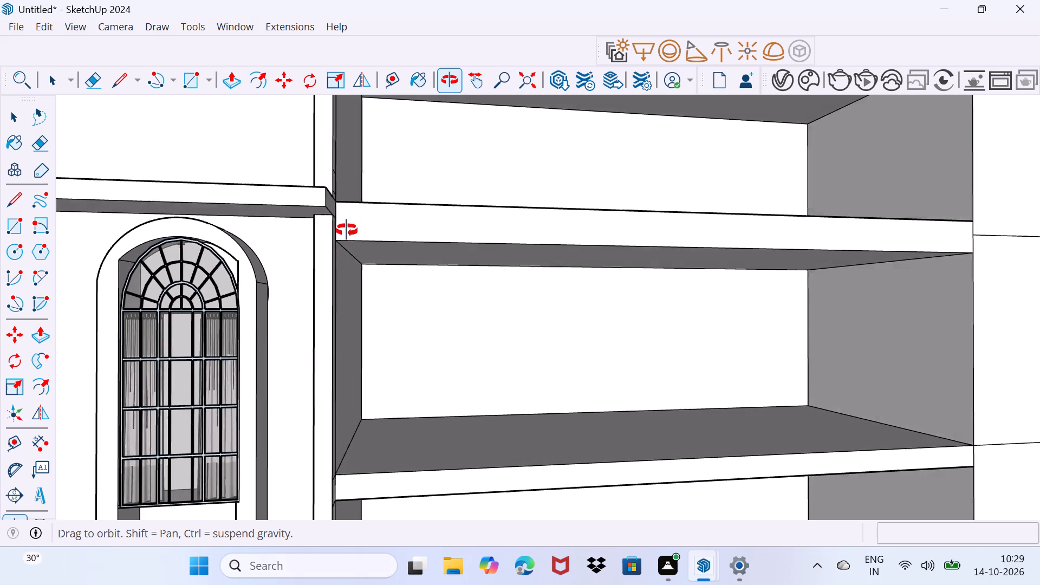
pyautogui.moveTo(347, 230); pyautogui.dragTo(354, 261, button='middle')
pyautogui.scroll(4, 351, 253)
pyautogui.moveTo(346, 250); pyautogui.dragTo(326, 219, button='middle')
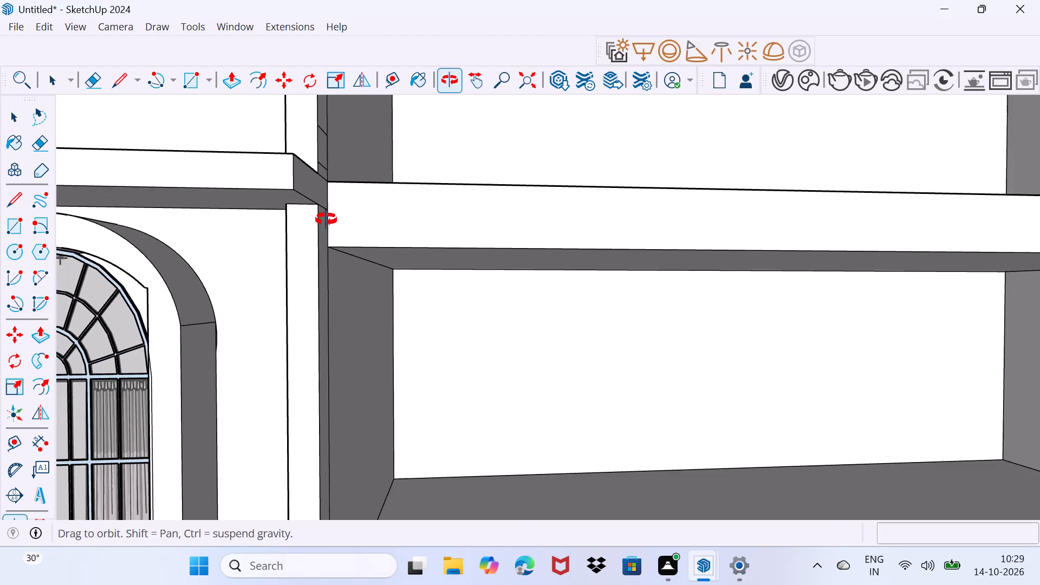
pyautogui.moveTo(326, 219); pyautogui.dragTo(327, 216, button='middle')
pyautogui.click(394, 256)
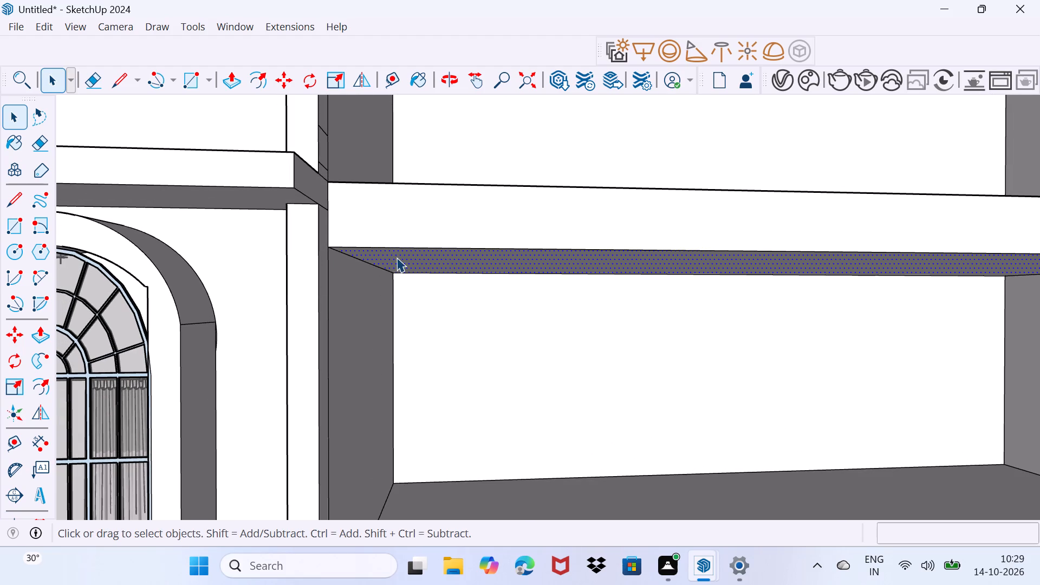
pyautogui.press('p')
pyautogui.click(395, 265)
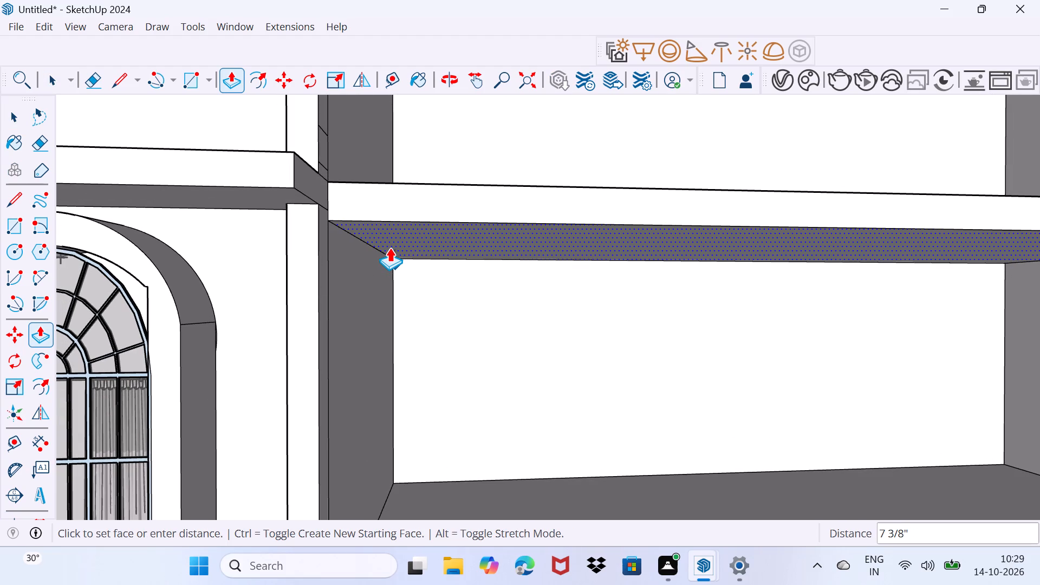
pyautogui.click(389, 248)
# Push/Pull the top face of the slab beside the arch ledge slightly upward, roughly in line with the ledge.
pyautogui.moveTo(382, 215); pyautogui.dragTo(404, 296, button='middle')
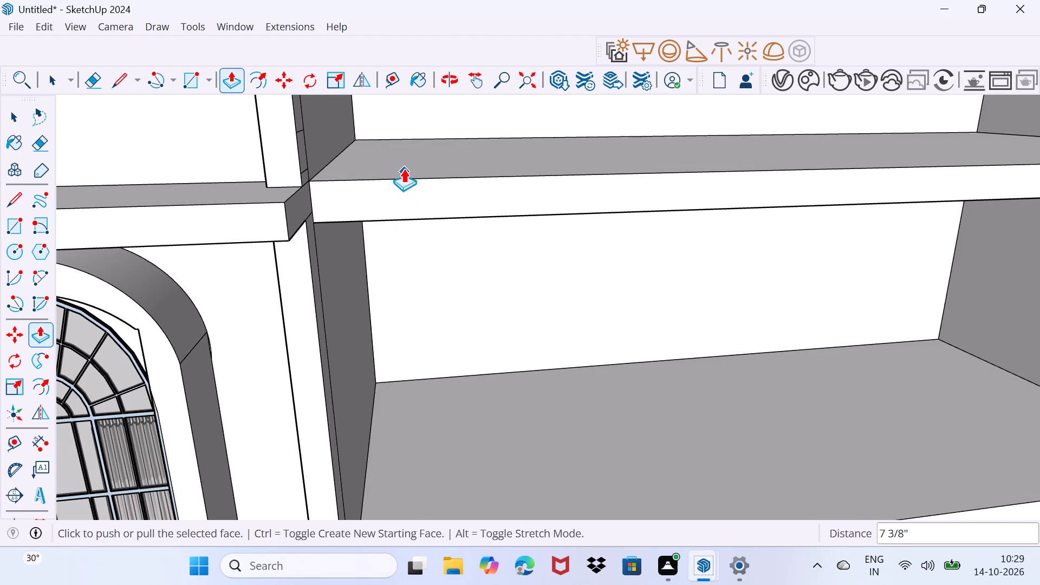
pyautogui.press('space')
pyautogui.click(405, 155)
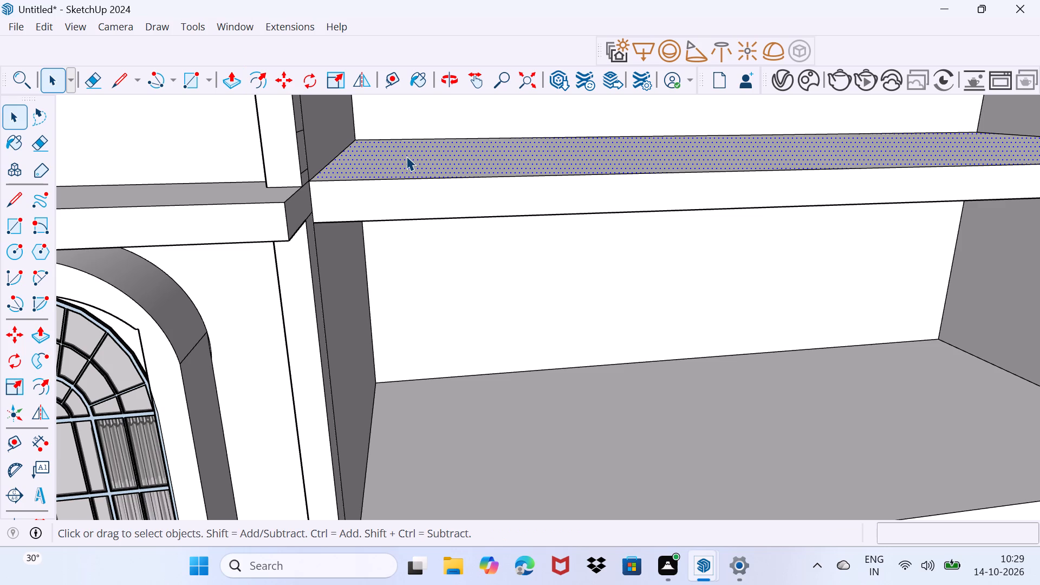
pyautogui.press('p')
pyautogui.click(406, 156)
pyautogui.click(406, 147)
pyautogui.press('space')
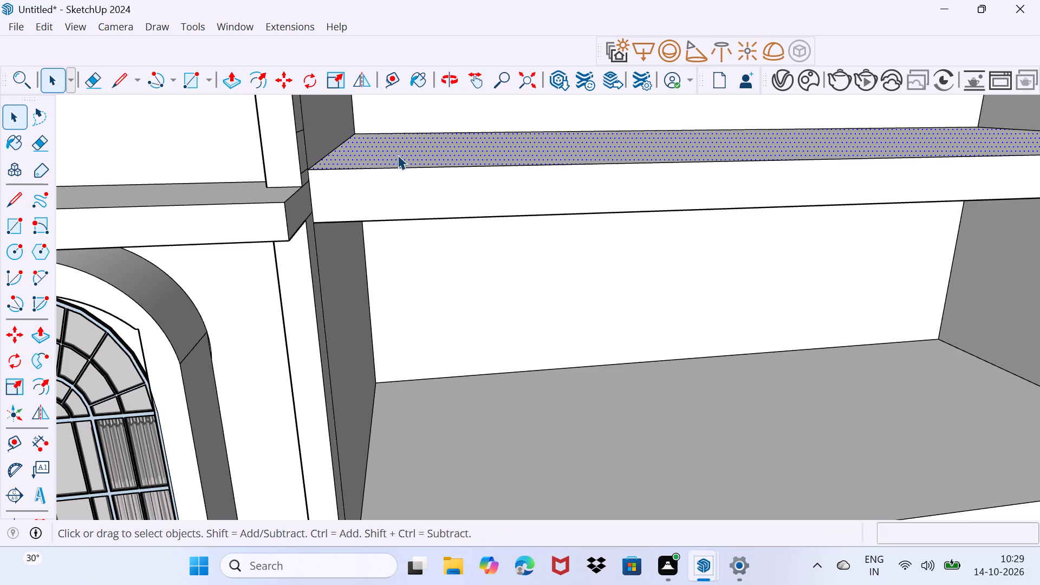
# Erase the leftover edges on the central bay's side wall beside the arched strip, around the ledge-level slab and below the roof slab.
pyautogui.moveTo(397, 158); pyautogui.dragTo(461, 127)
pyautogui.scroll(3, 317, 161)
pyautogui.moveTo(319, 155); pyautogui.dragTo(297, 313, button='middle')
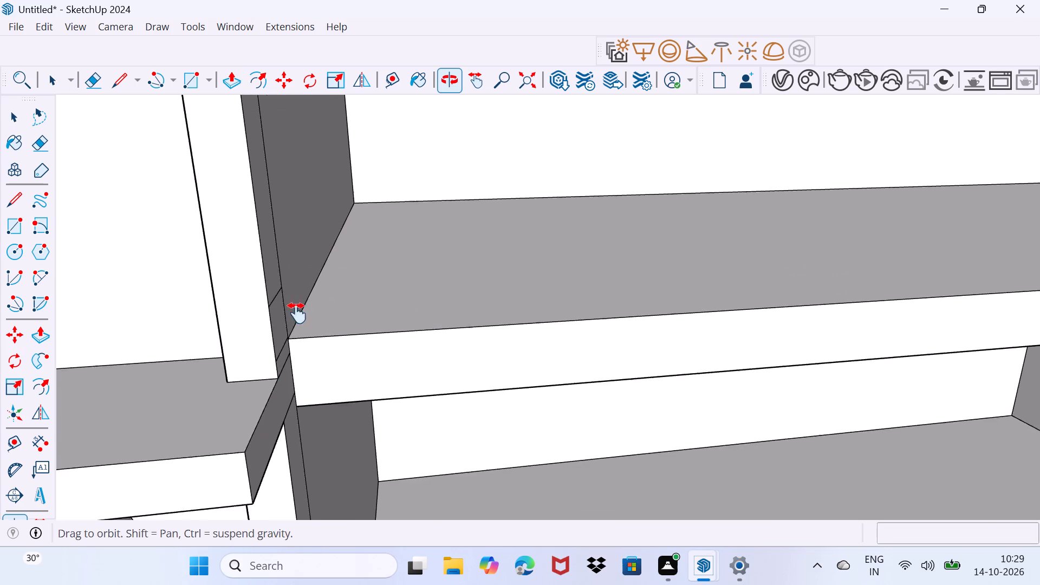
pyautogui.moveTo(297, 313); pyautogui.dragTo(239, 401, button='middle')
pyautogui.press('e')
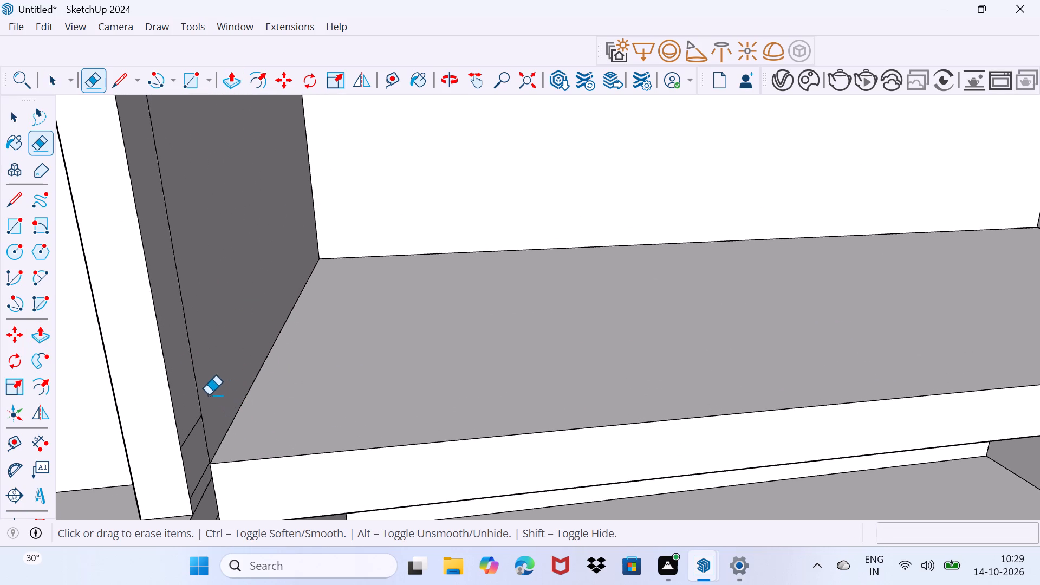
pyautogui.moveTo(193, 400); pyautogui.dragTo(203, 395)
pyautogui.click(196, 429)
pyautogui.moveTo(204, 434); pyautogui.dragTo(199, 443)
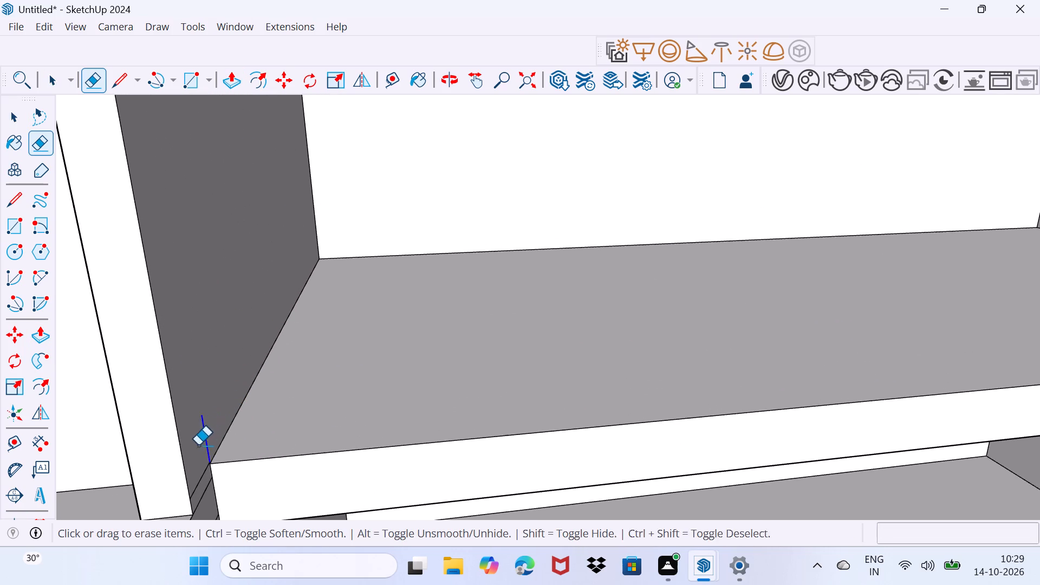
pyautogui.click(197, 482)
pyautogui.scroll(-3, 197, 480)
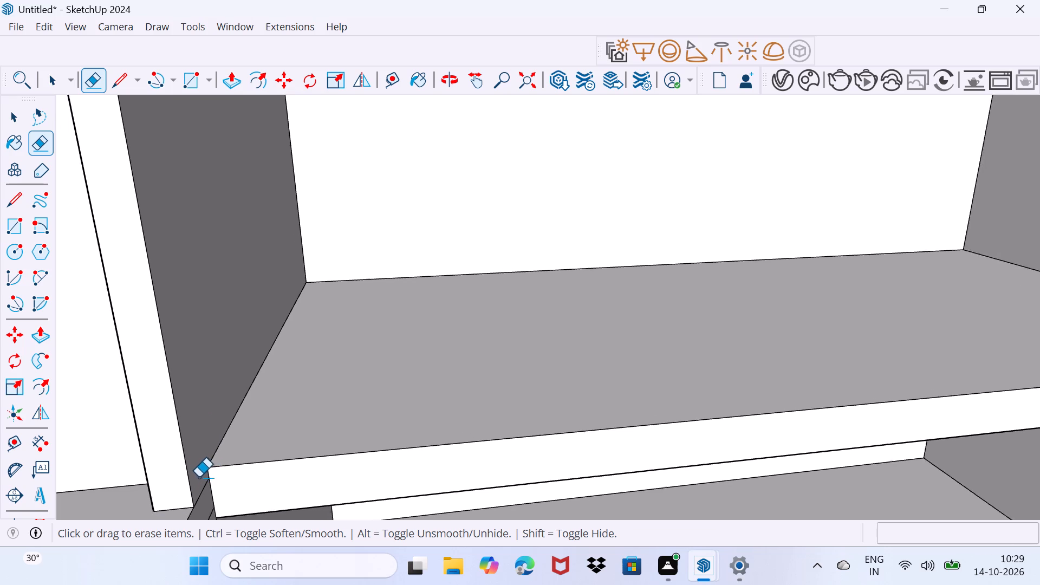
pyautogui.scroll(-10, 199, 477)
pyautogui.scroll(3, 180, 298)
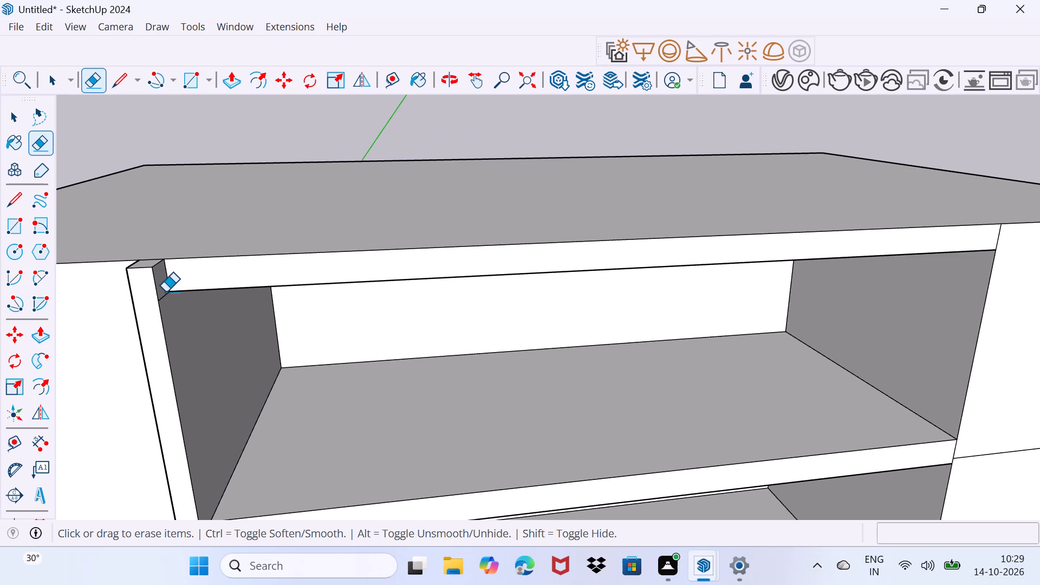
pyautogui.click(166, 292)
pyautogui.scroll(-3, 191, 327)
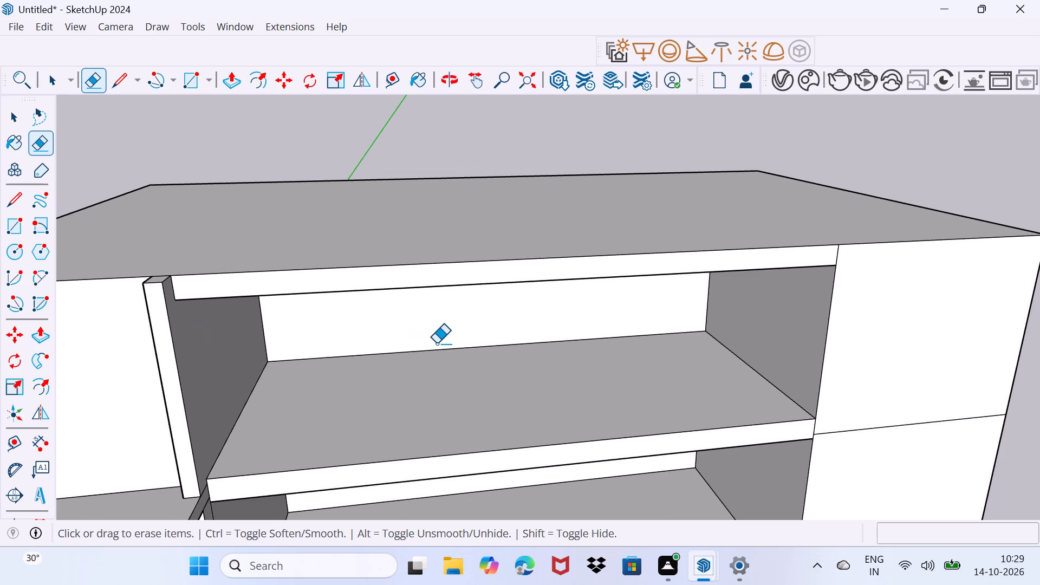
pyautogui.press('space')
# Examine the central bay's slabs, side walls and floor openings from several angles.
pyautogui.scroll(-11, 380, 356)
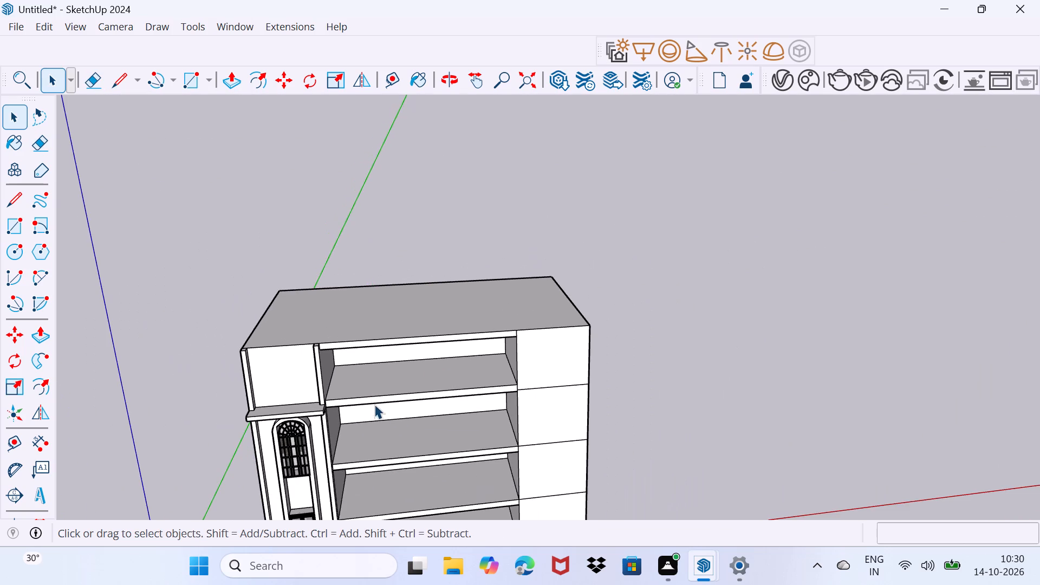
pyautogui.moveTo(401, 491); pyautogui.dragTo(380, 285, button='middle')
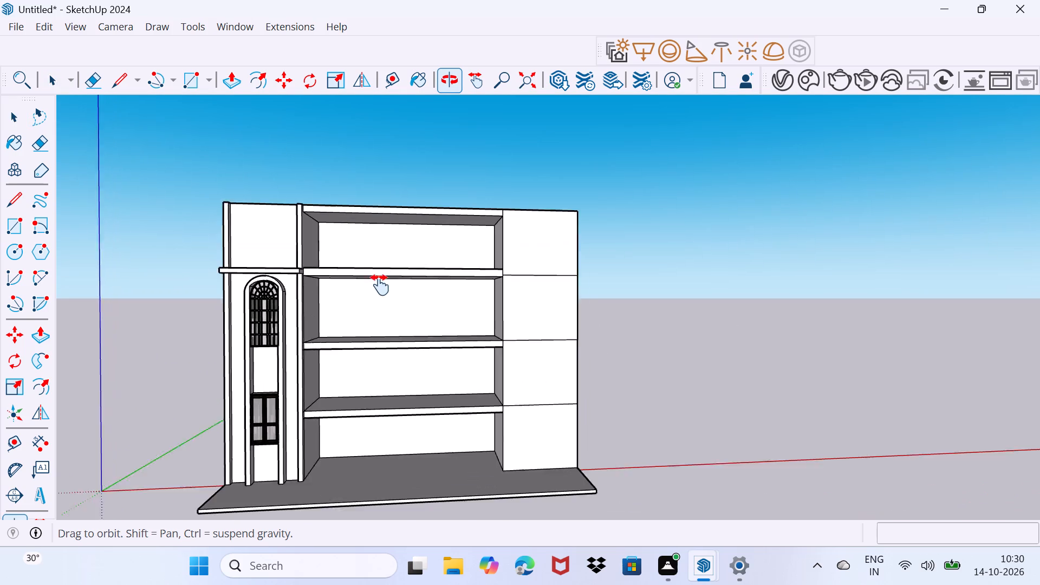
pyautogui.moveTo(380, 285); pyautogui.dragTo(380, 284, button='middle')
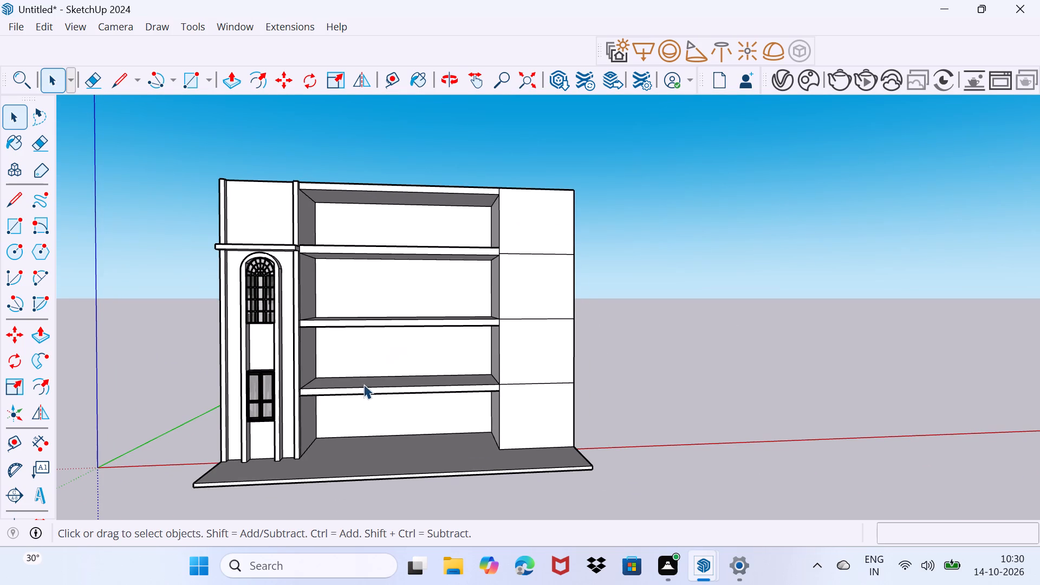
pyautogui.scroll(2, 396, 395)
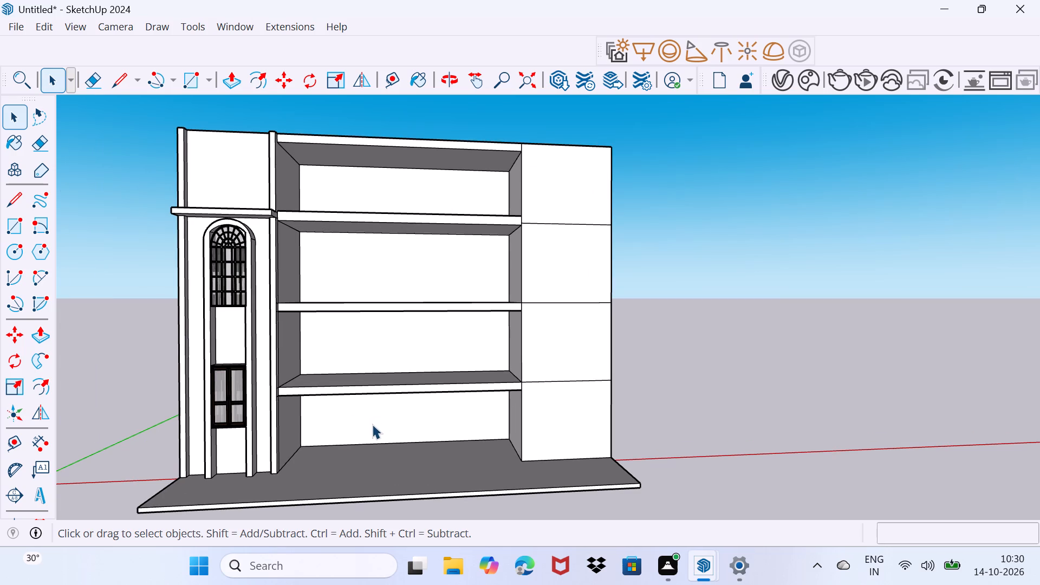
pyautogui.moveTo(372, 424); pyautogui.dragTo(395, 425, button='middle')
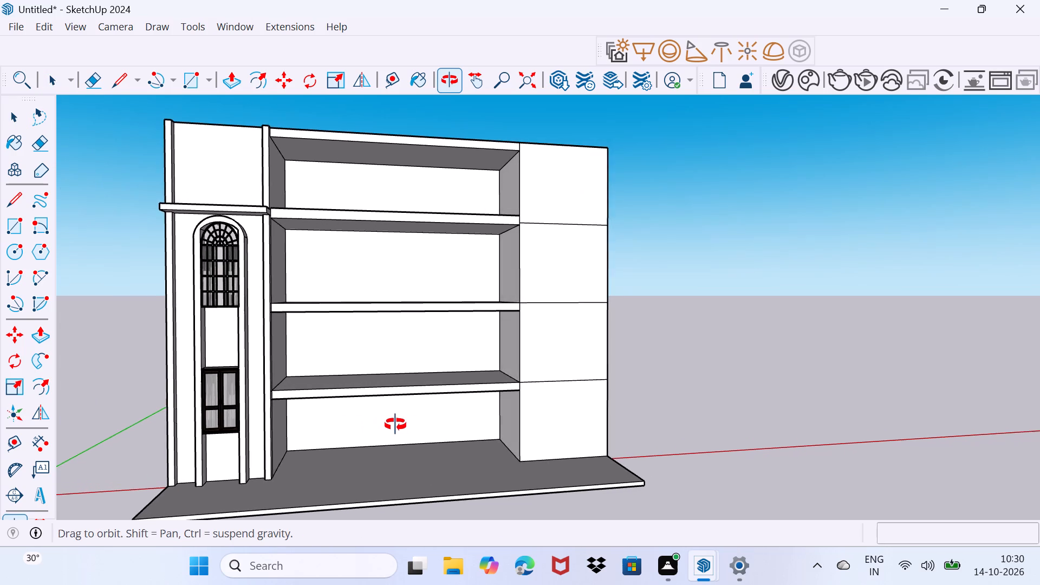
pyautogui.moveTo(395, 425); pyautogui.dragTo(450, 418, button='middle')
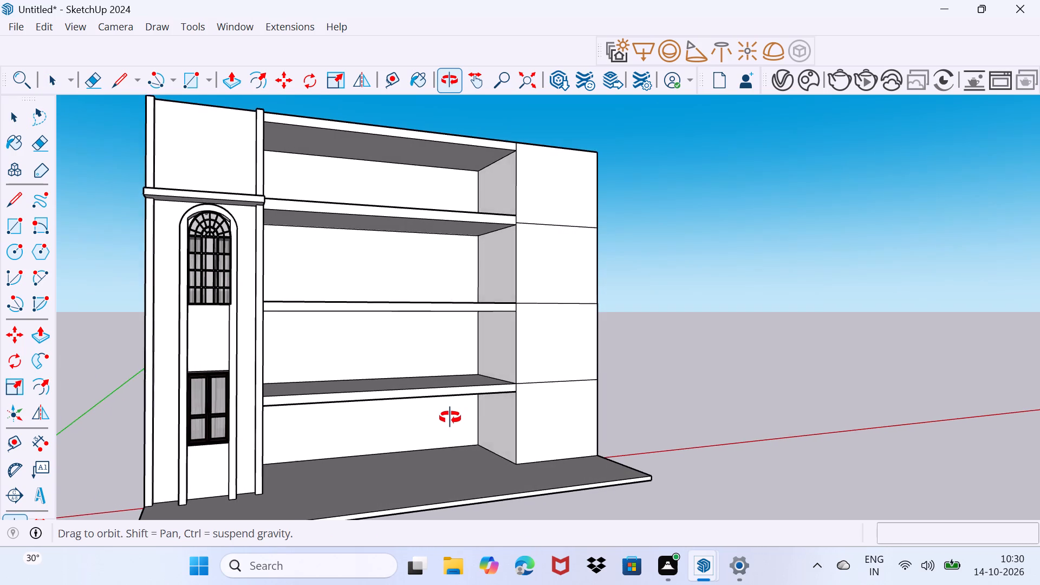
pyautogui.moveTo(450, 418); pyautogui.dragTo(516, 404, button='middle')
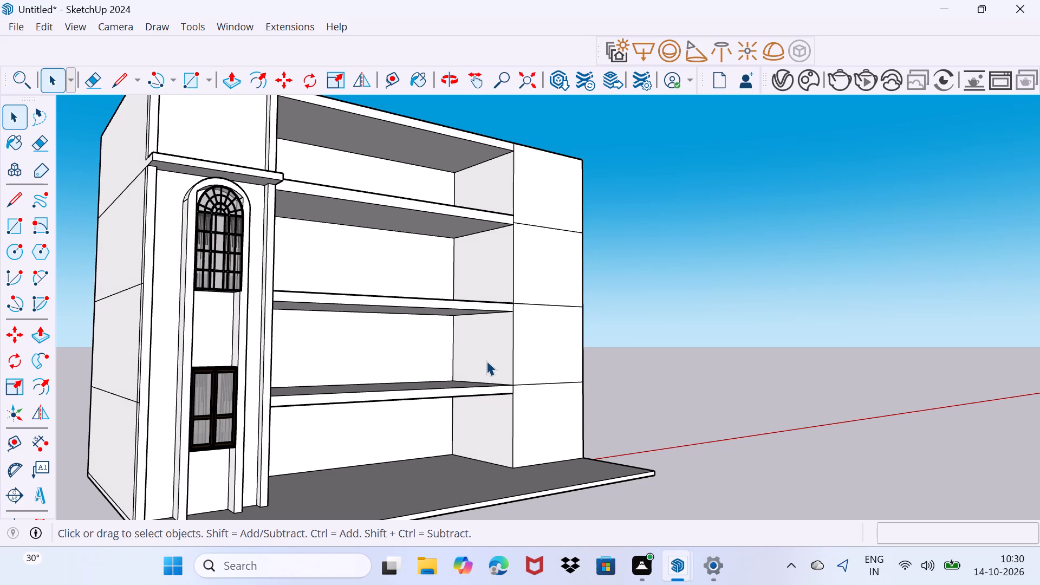
pyautogui.scroll(3, 486, 358)
pyautogui.moveTo(474, 357); pyautogui.dragTo(525, 361, button='middle')
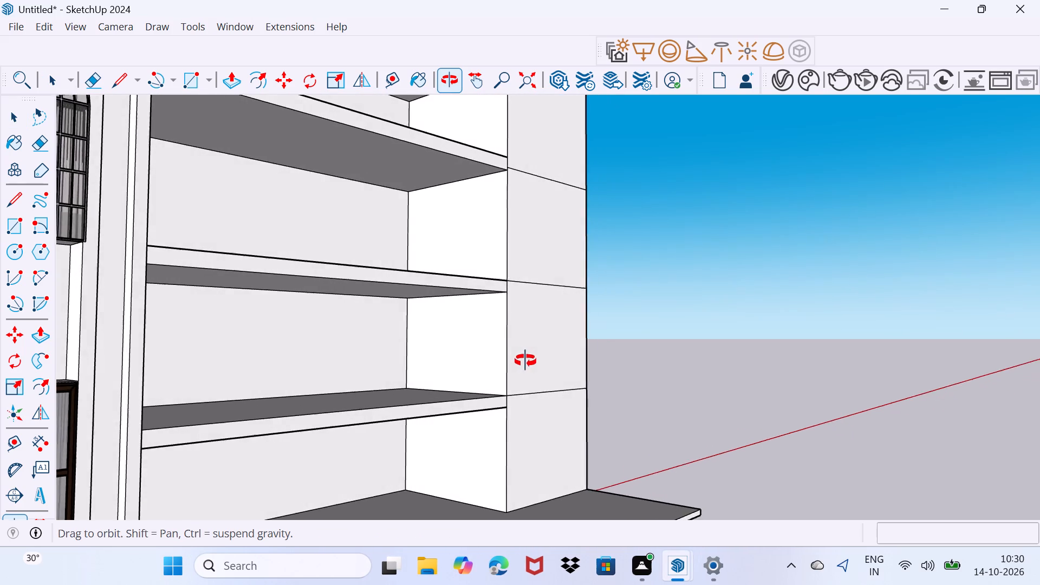
pyautogui.moveTo(525, 361); pyautogui.dragTo(532, 361, button='middle')
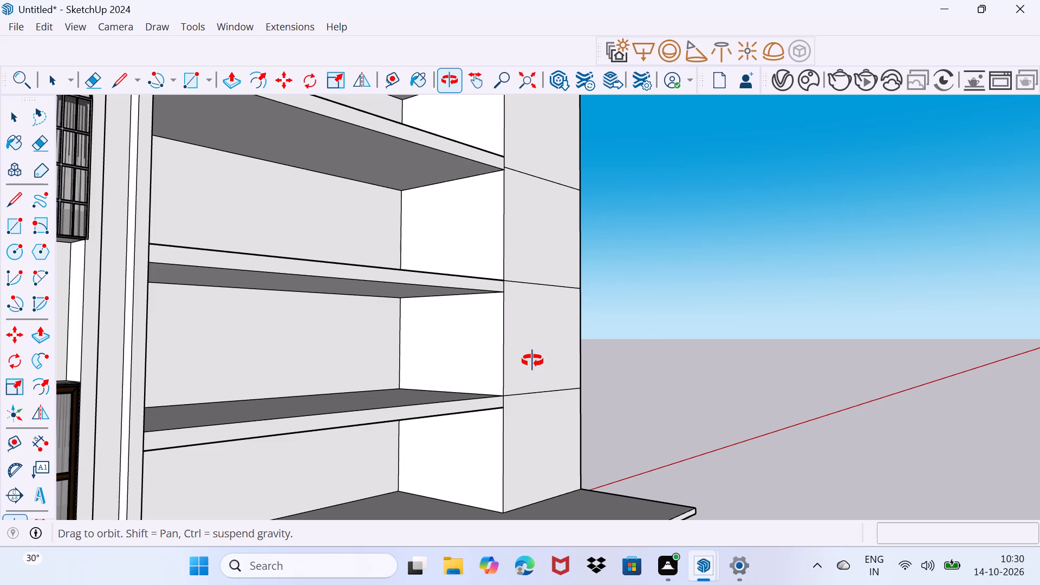
pyautogui.moveTo(532, 361); pyautogui.dragTo(532, 361, button='middle')
pyautogui.scroll(2, 443, 351)
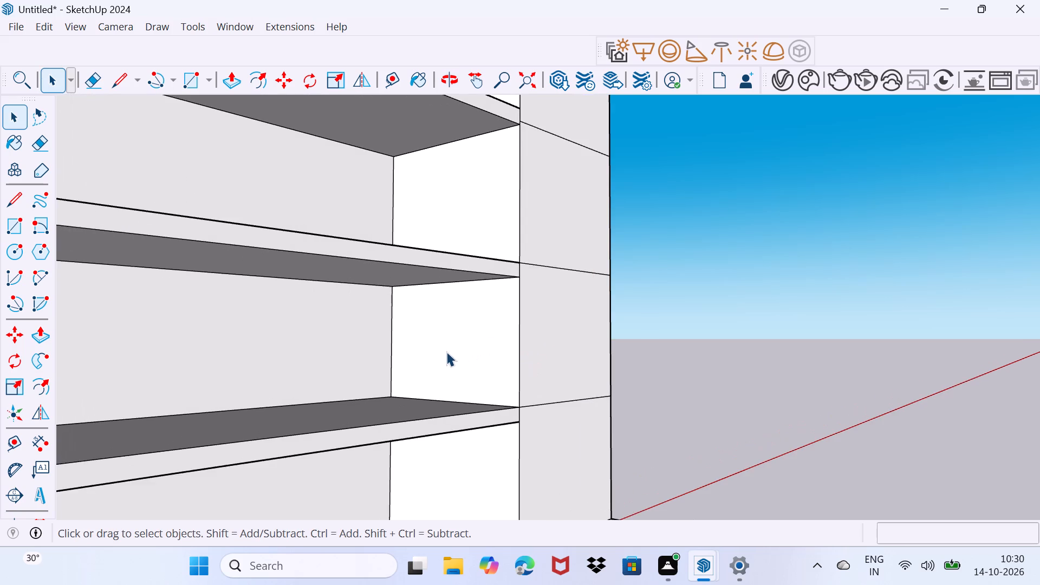
pyautogui.moveTo(446, 355); pyautogui.dragTo(521, 364, button='middle')
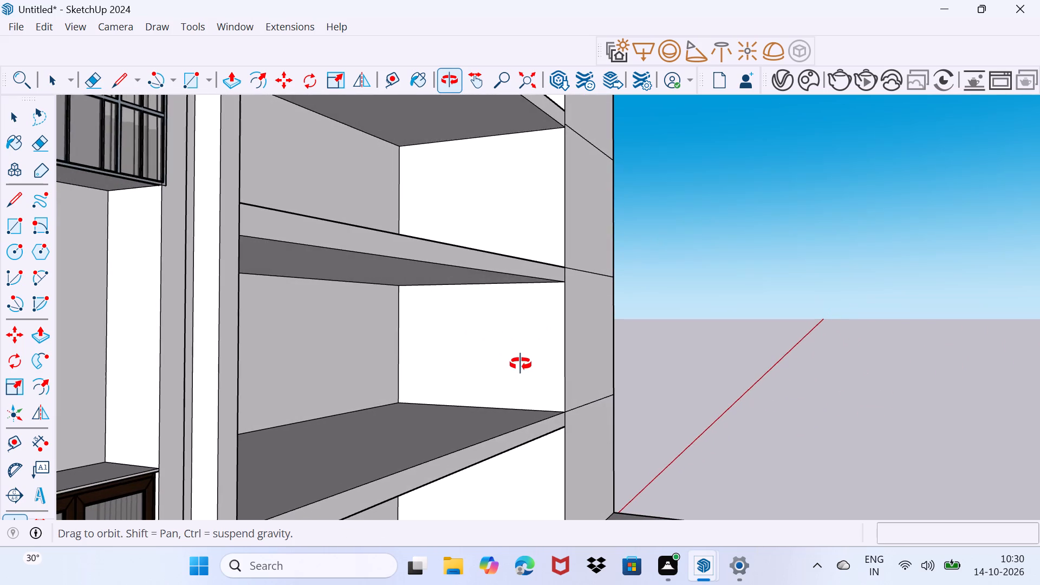
pyautogui.moveTo(521, 364); pyautogui.dragTo(562, 367, button='middle')
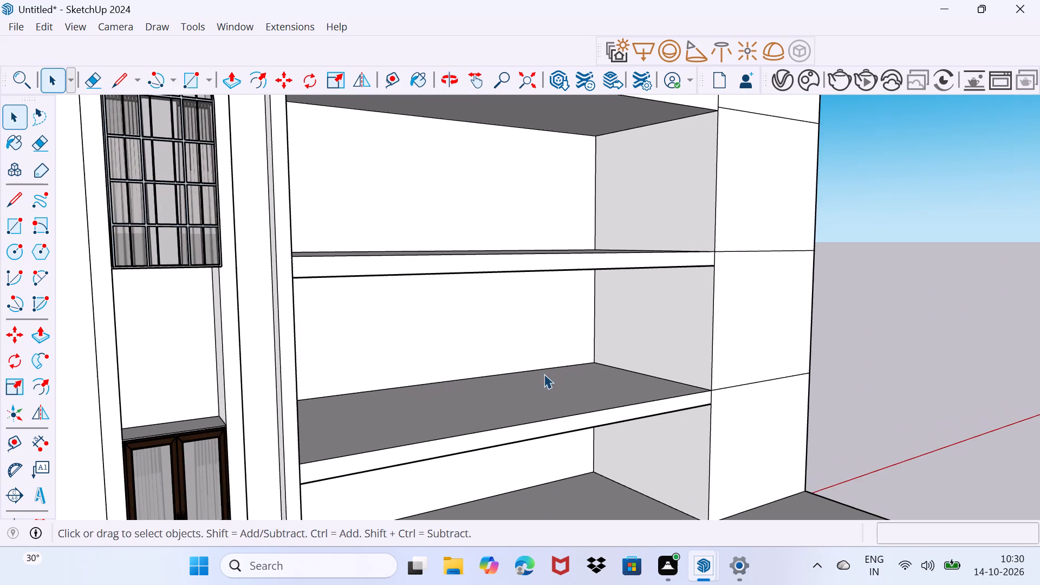
pyautogui.moveTo(443, 393); pyautogui.dragTo(319, 369, button='middle')
pyautogui.scroll(1, 335, 369)
pyautogui.press('r')
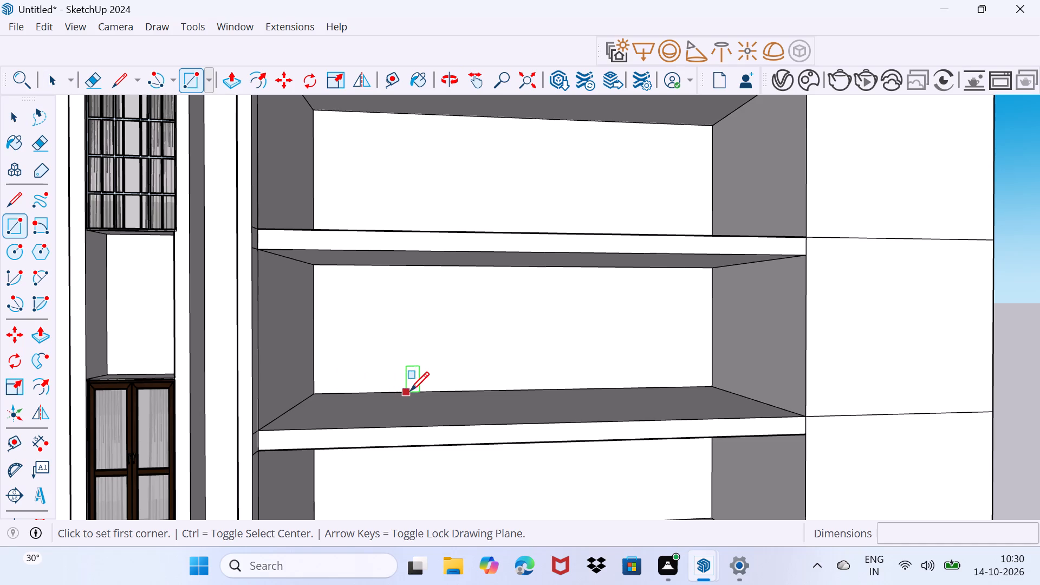
pyautogui.press('space')
# Draw a line about 29' 1" long across the front of the central bay's ground-floor opening, along the base slab.
pyautogui.scroll(-5, 391, 389)
pyautogui.moveTo(420, 413); pyautogui.dragTo(427, 311, button='middle')
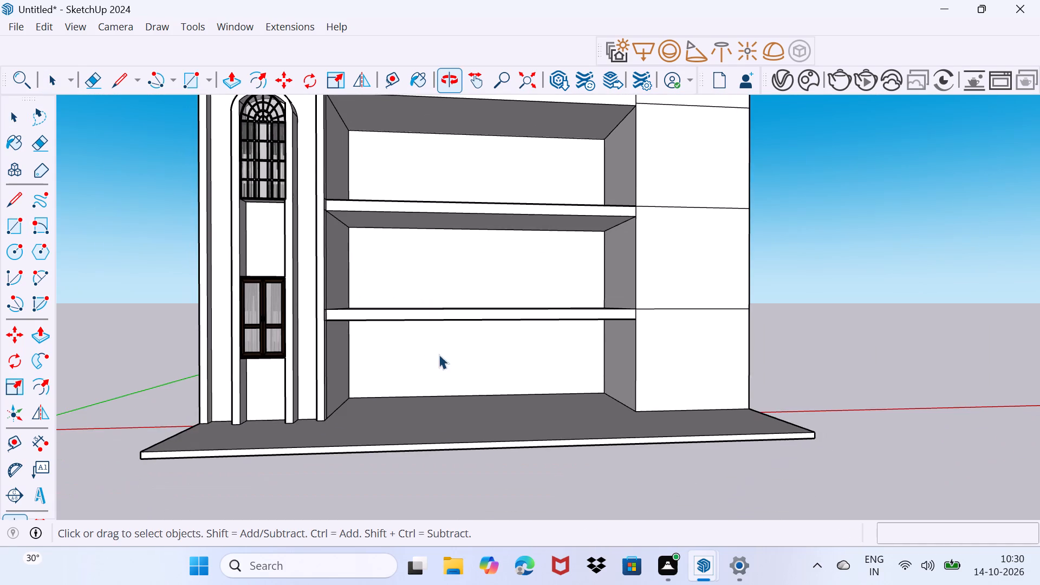
pyautogui.scroll(2, 465, 407)
pyautogui.moveTo(462, 410); pyautogui.dragTo(484, 455, button='middle')
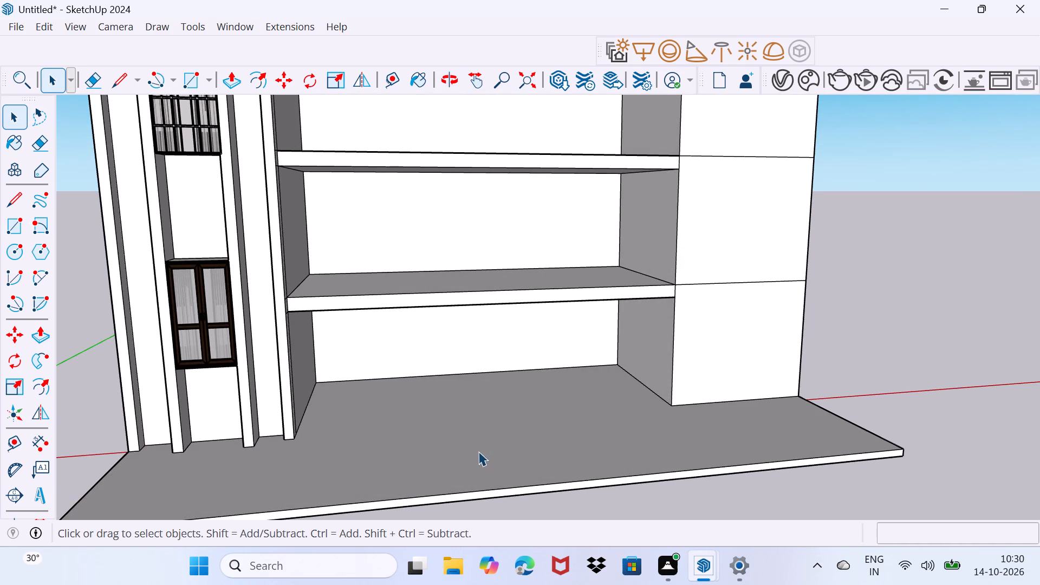
pyautogui.press('r')
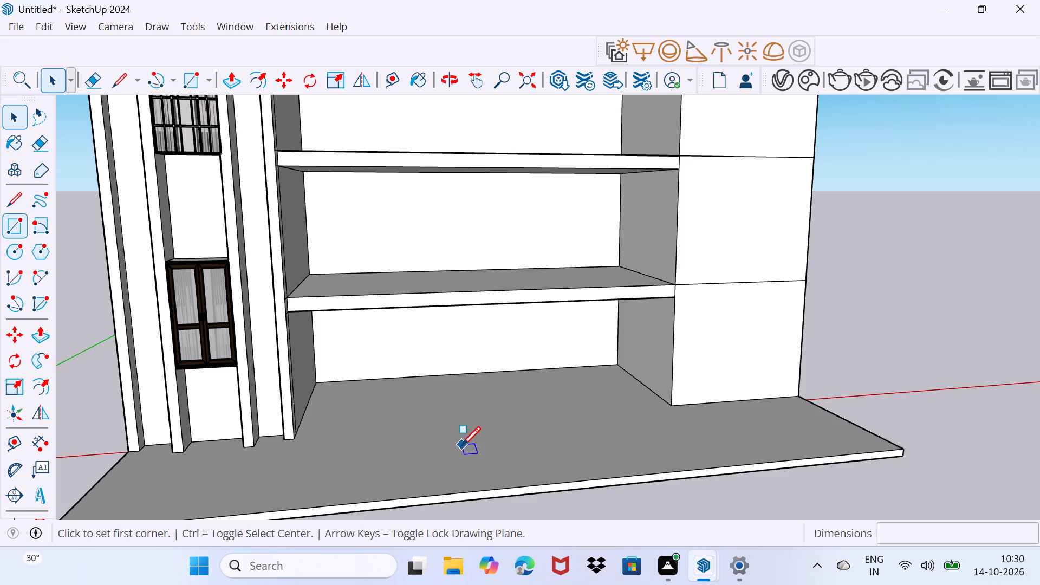
pyautogui.press('l')
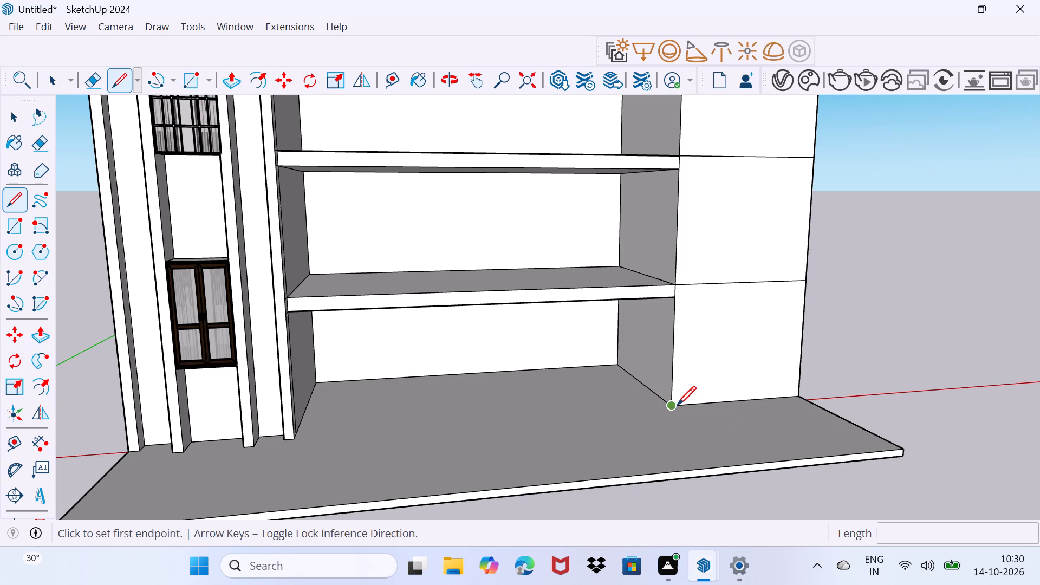
pyautogui.click(668, 406)
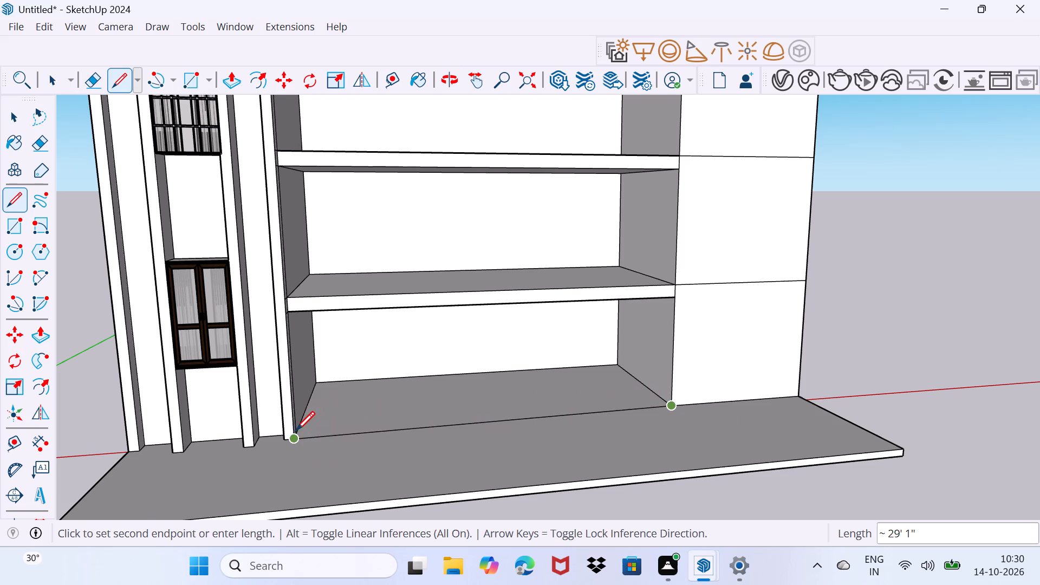
pyautogui.click(304, 427)
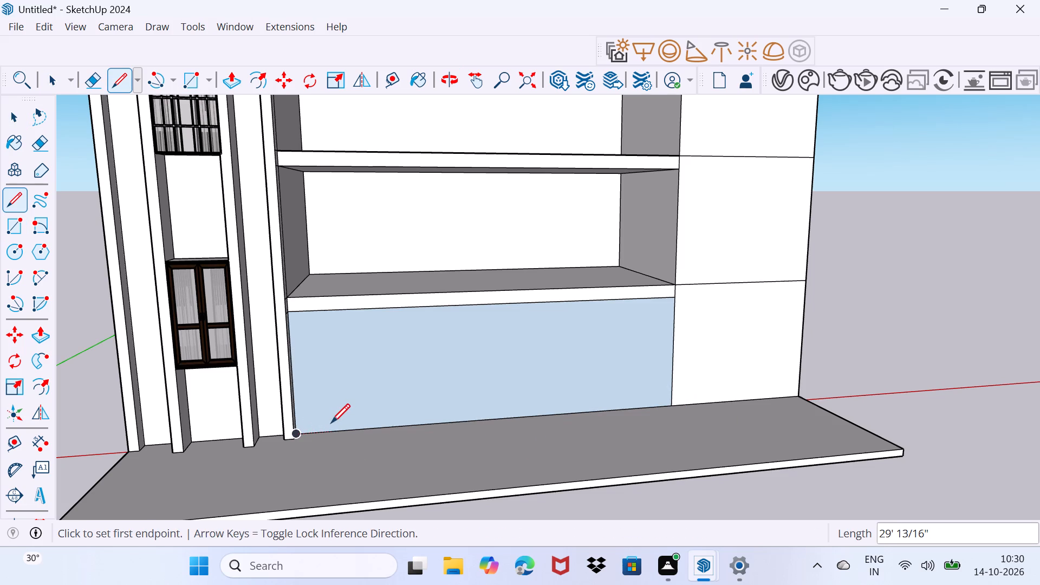
# Delete the face closing off the front of the central bay's ground-floor opening.
pyautogui.press('space')
pyautogui.click(386, 385)
pyautogui.press('Delete')
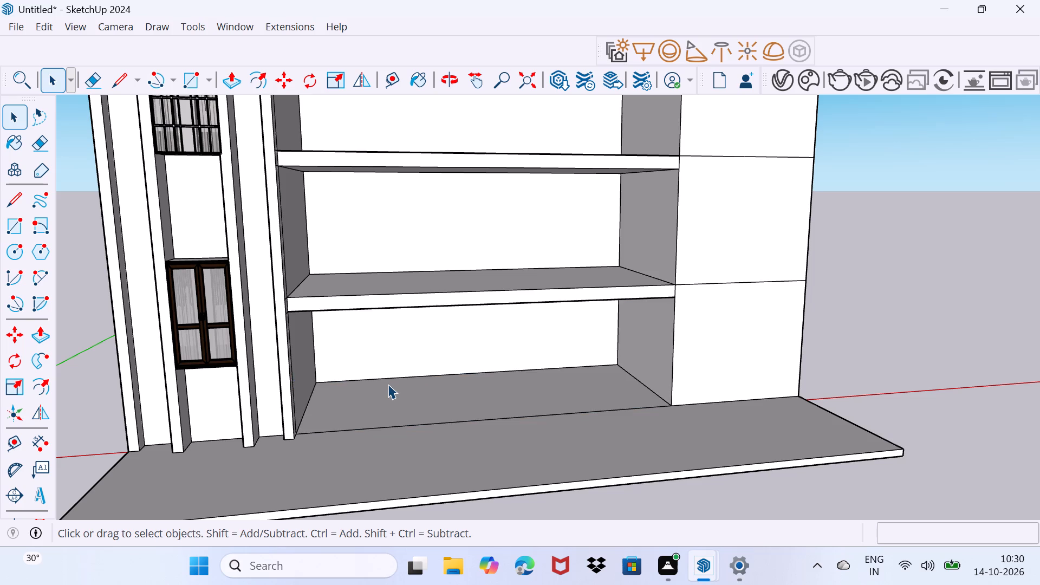
# Start a line on the front floor edge of the central bay's ground-floor opening.
pyautogui.scroll(3, 372, 383)
pyautogui.moveTo(393, 407); pyautogui.dragTo(394, 415, button='middle')
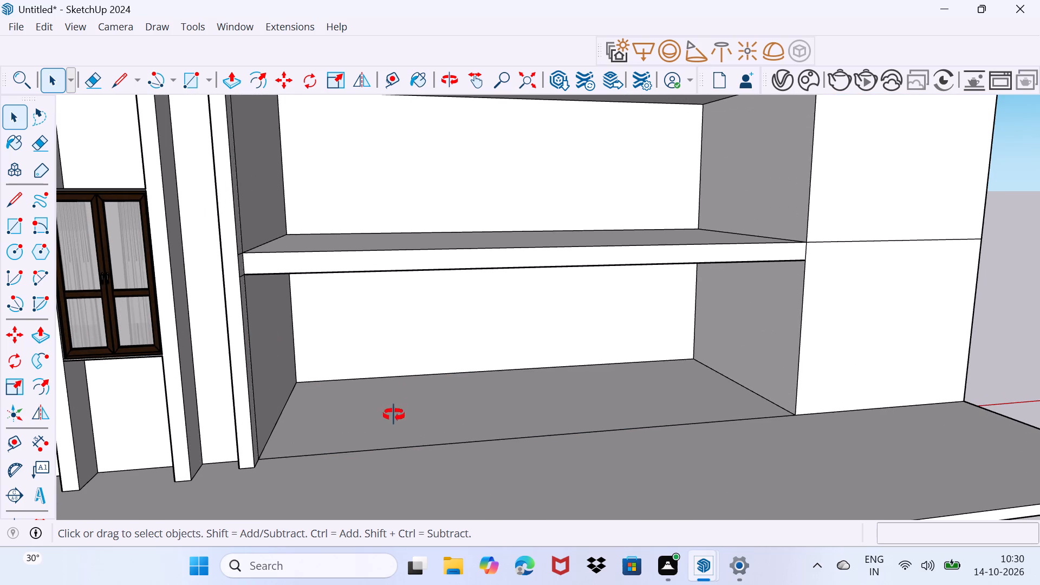
pyautogui.moveTo(394, 415); pyautogui.dragTo(365, 435, button='middle')
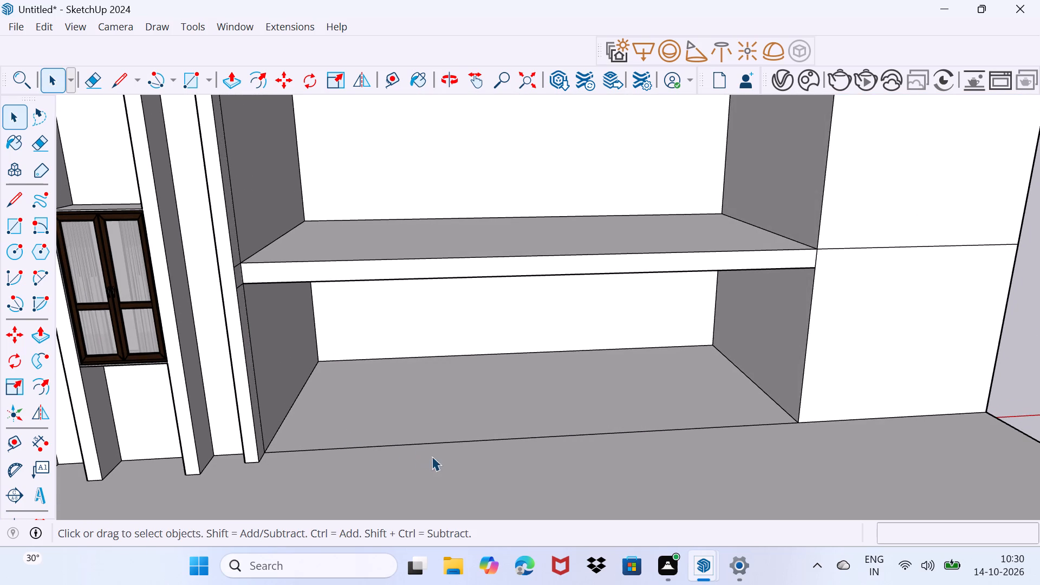
pyautogui.press('l')
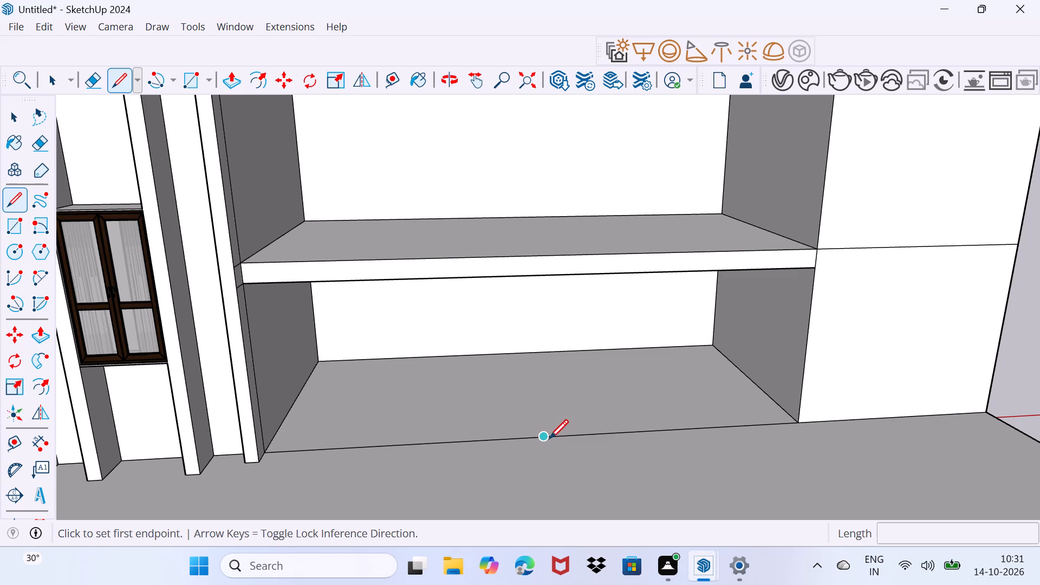
# Draw a rectangle about 5' 8" by 2' 5" on the ground floor, starting from the midpoint of the open bay's front edge.
pyautogui.click(549, 438)
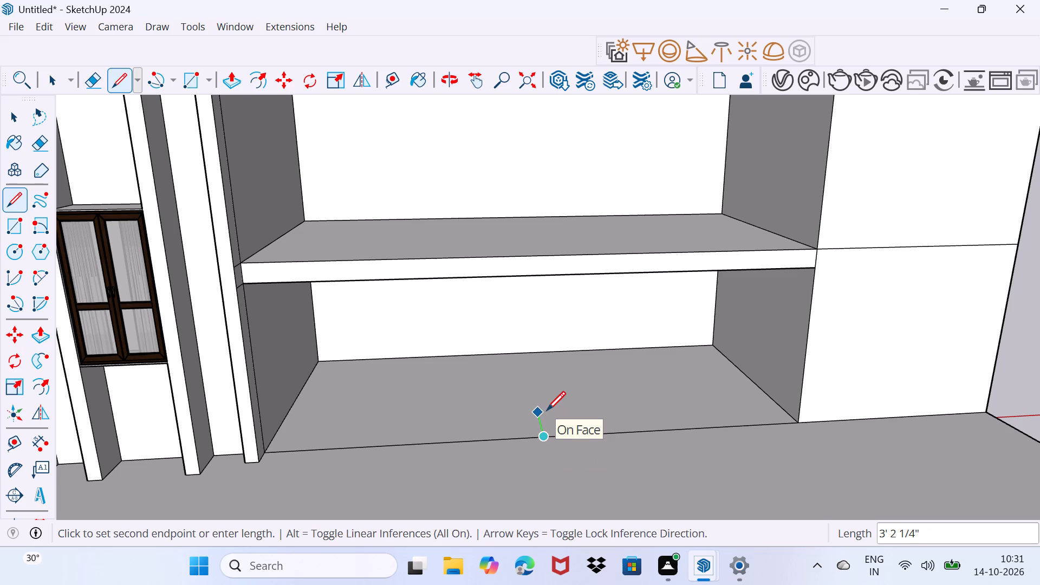
pyautogui.click(547, 410)
pyautogui.press('space')
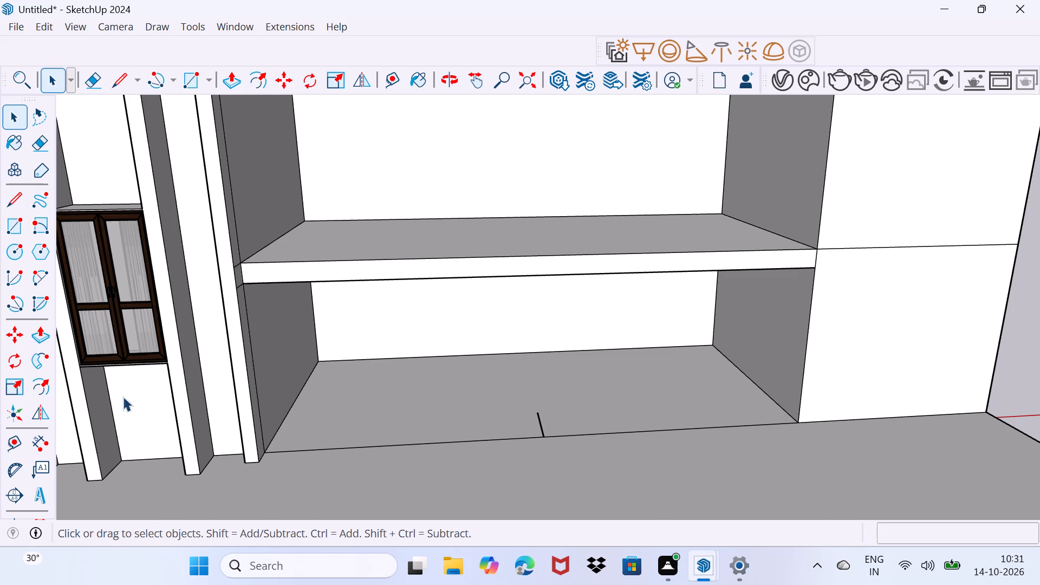
pyautogui.press('r')
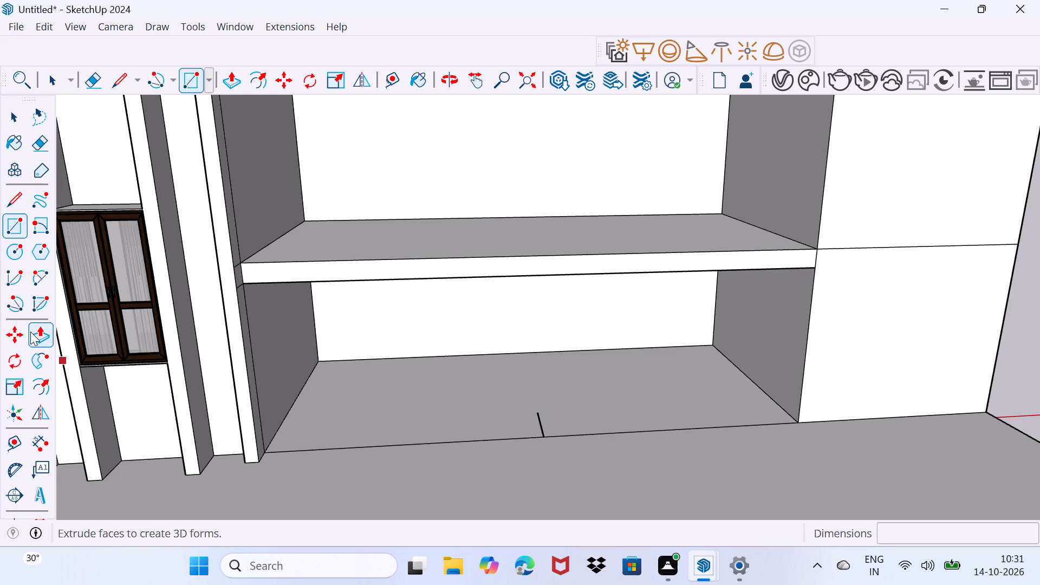
pyautogui.click(545, 434)
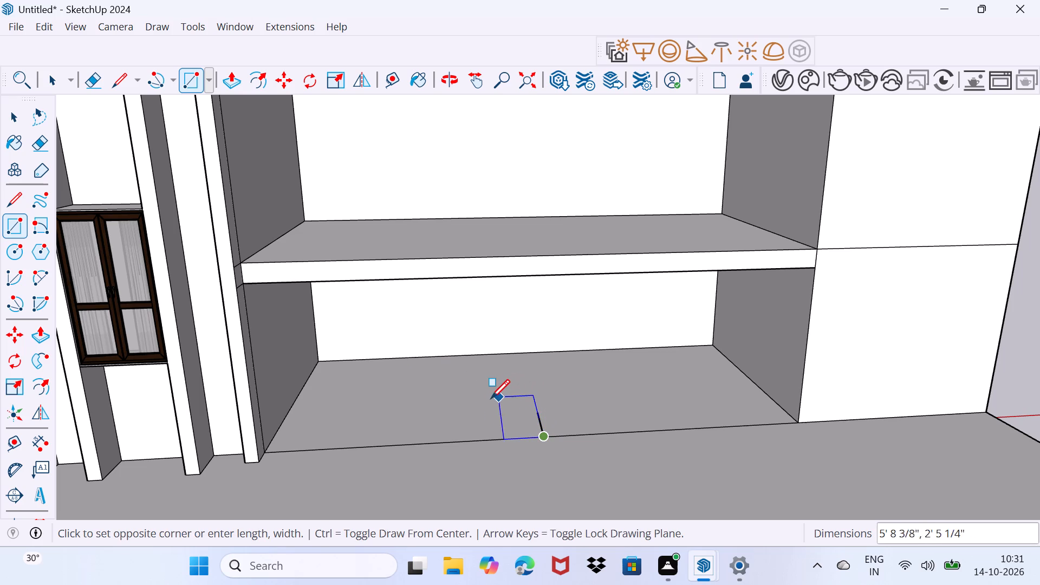
pyautogui.click(571, 394)
pyautogui.scroll(3, 535, 427)
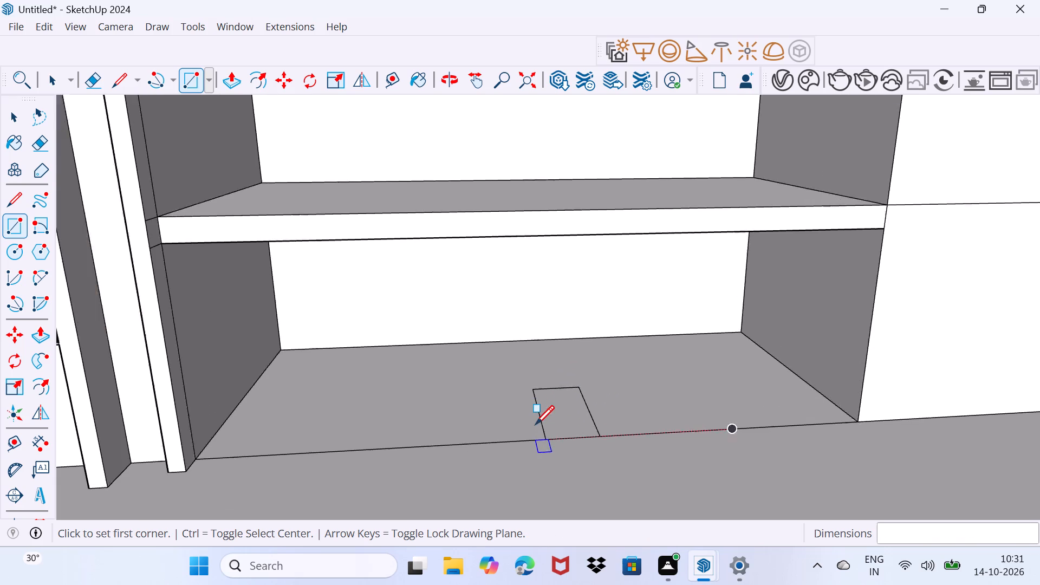
pyautogui.scroll(4, 535, 422)
# Move the rectangle's edges about 1' 1" along the red axis toward the arched-window side, keeping it on the floor's front edge.
pyautogui.press('space')
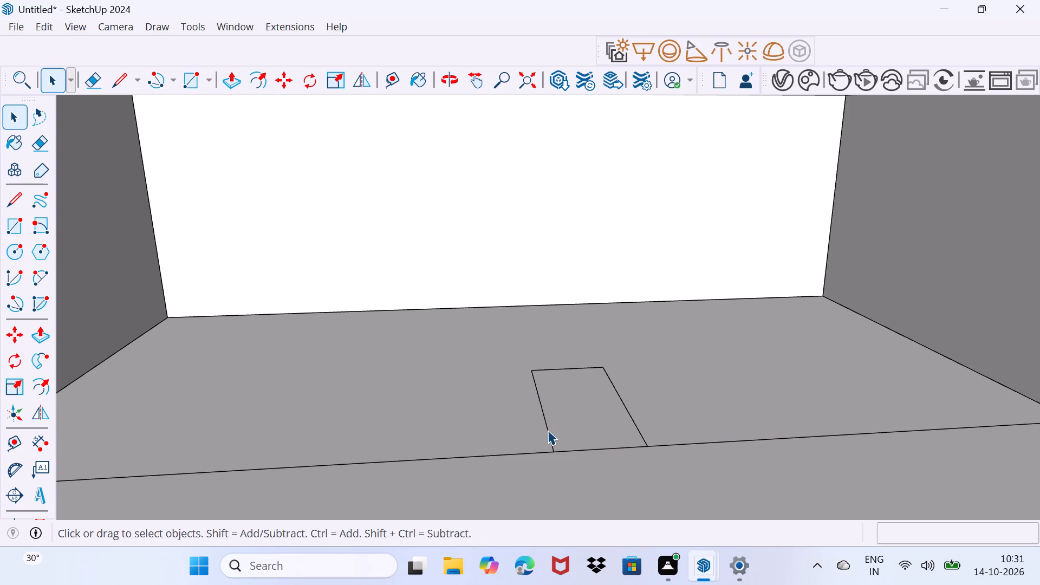
pyautogui.click(548, 430)
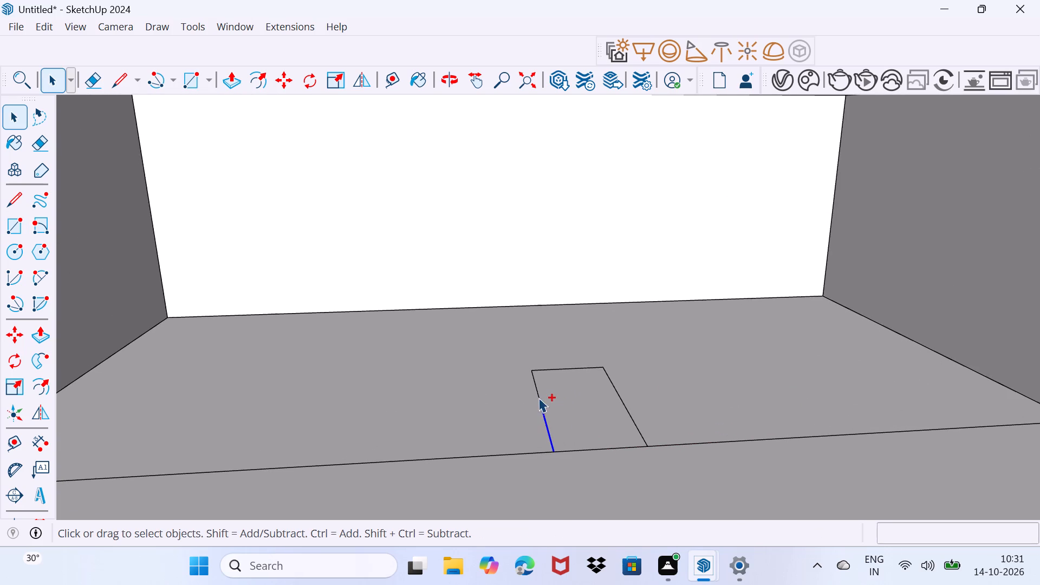
pyautogui.keyDown('ctrl'); pyautogui.click(539, 394); pyautogui.keyUp('ctrl')
pyautogui.keyDown('ctrl'); pyautogui.click(557, 368); pyautogui.keyUp('ctrl')
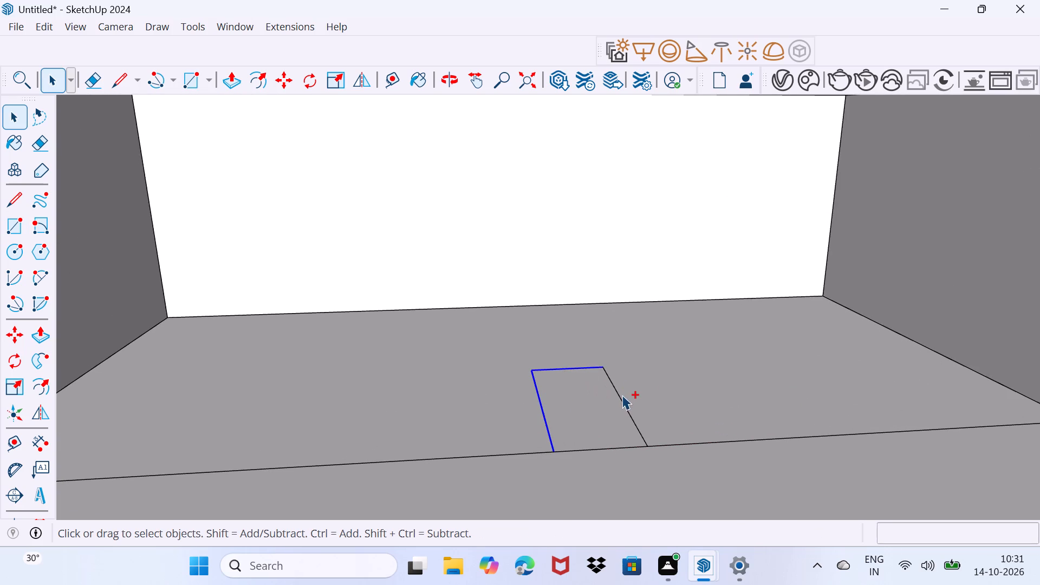
pyautogui.keyDown('ctrl'); pyautogui.click(620, 400); pyautogui.keyUp('ctrl')
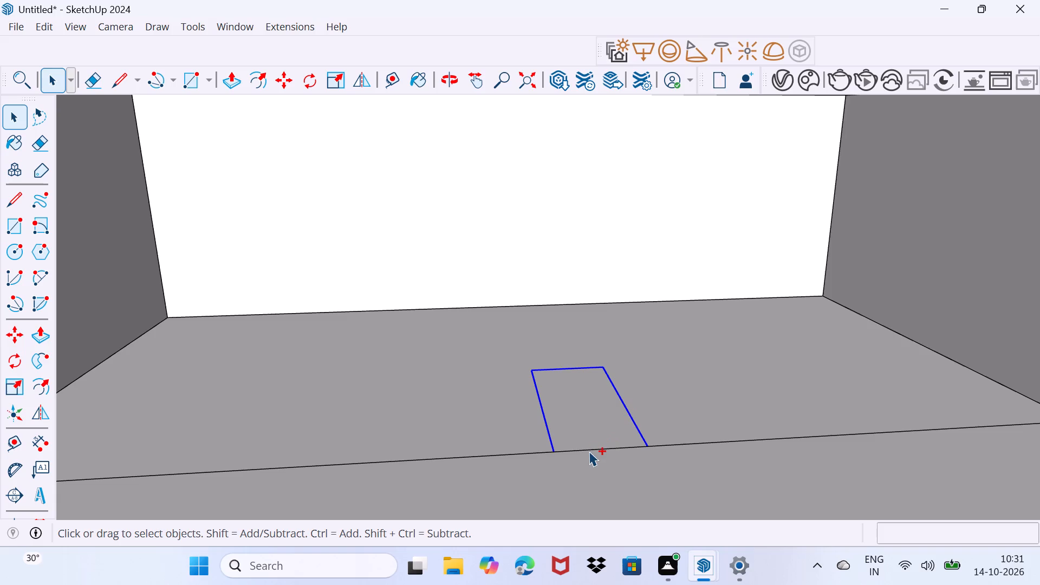
pyautogui.keyDown('ctrl'); pyautogui.click(589, 450); pyautogui.keyUp('ctrl')
pyautogui.scroll(3, 626, 450)
pyautogui.press('m')
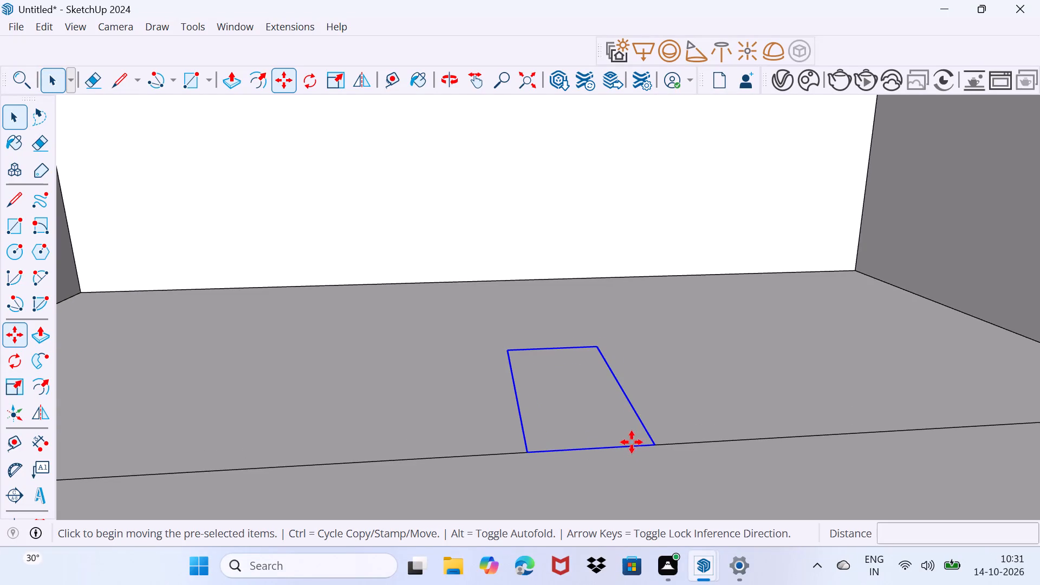
pyautogui.click(649, 446)
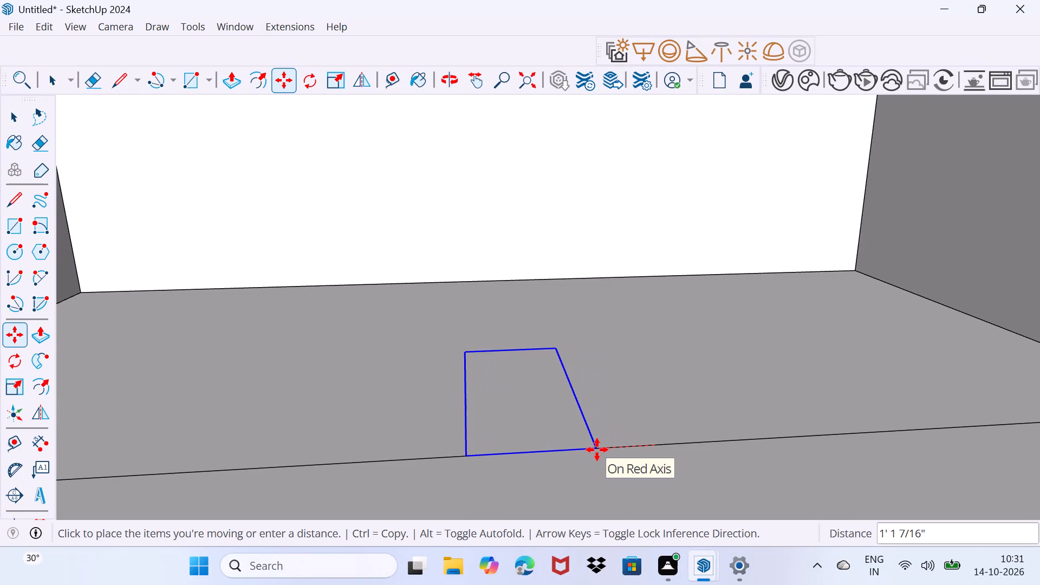
pyautogui.click(597, 450)
pyautogui.press('space')
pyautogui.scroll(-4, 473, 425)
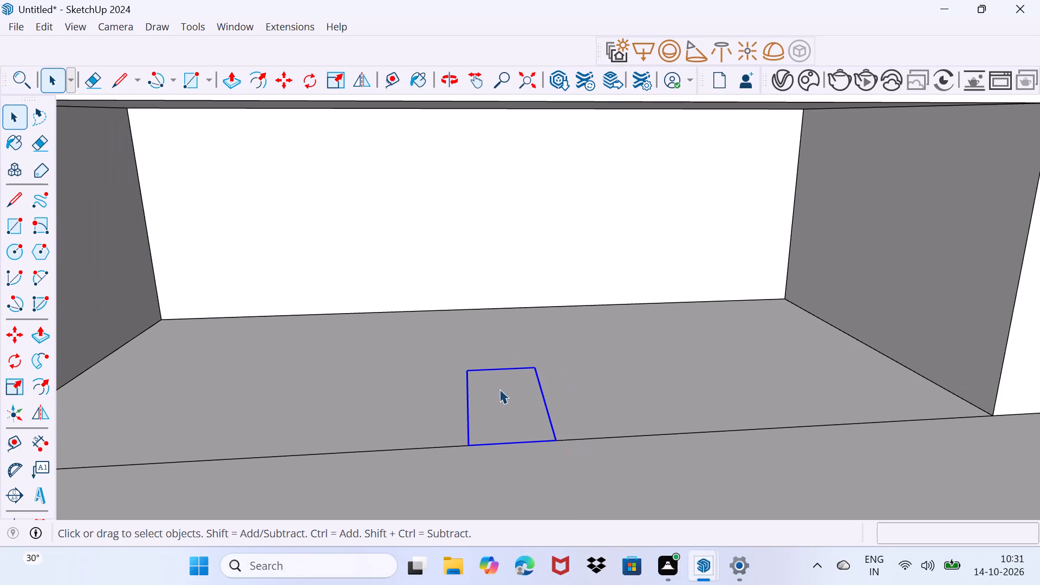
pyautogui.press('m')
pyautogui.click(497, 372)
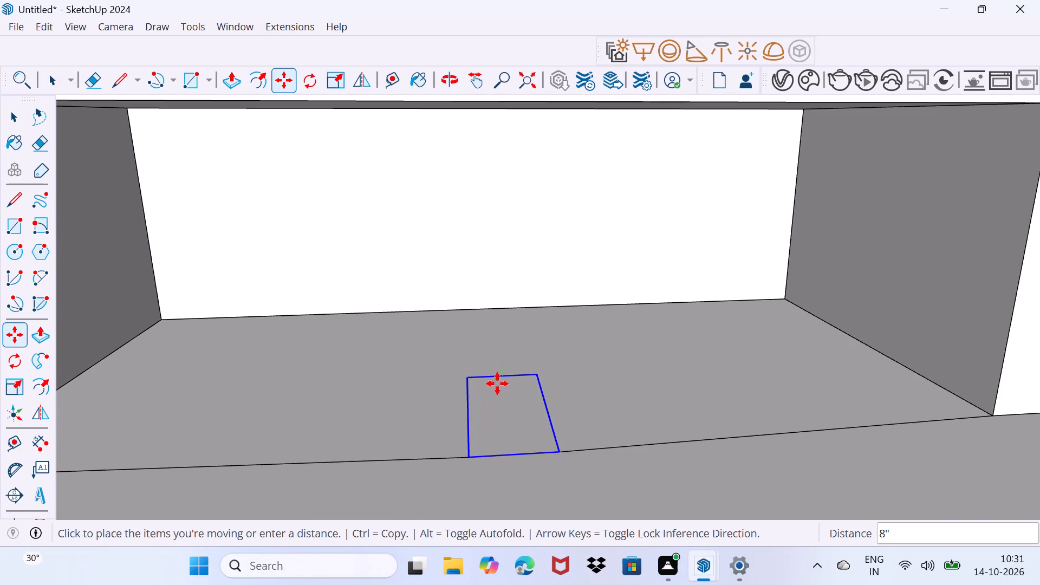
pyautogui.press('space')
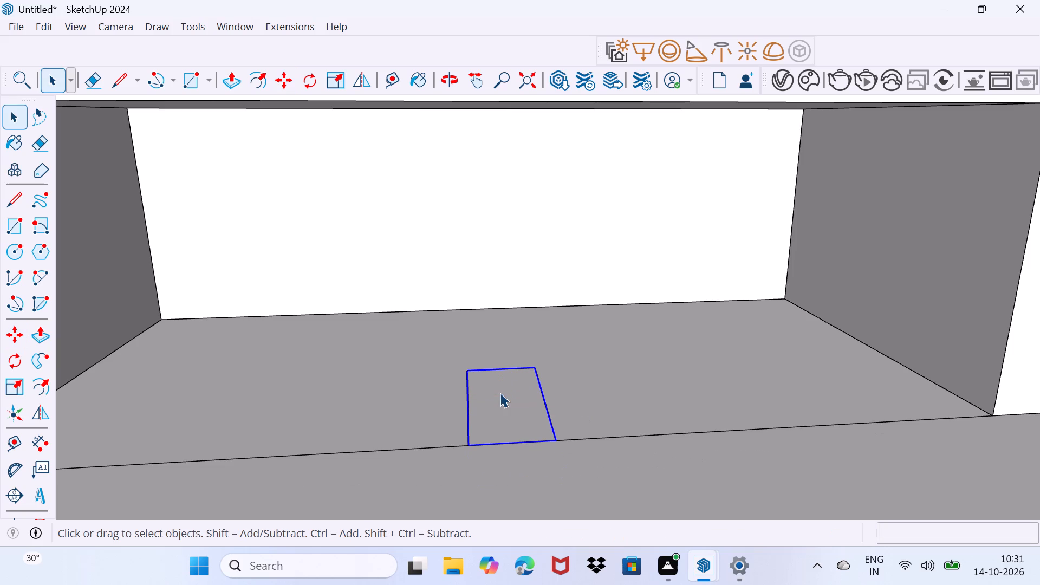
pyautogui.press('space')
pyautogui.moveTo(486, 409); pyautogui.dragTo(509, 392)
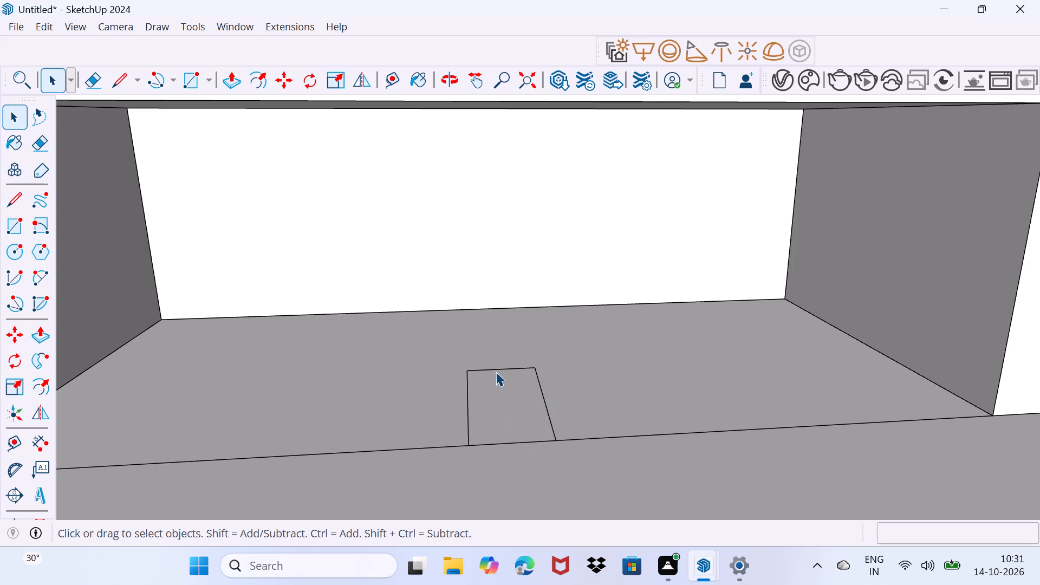
# Move the rectangle's back edge about 3' 8" toward the front edge and erase the leftover side edge stub.
pyautogui.click(496, 371)
pyautogui.press('m')
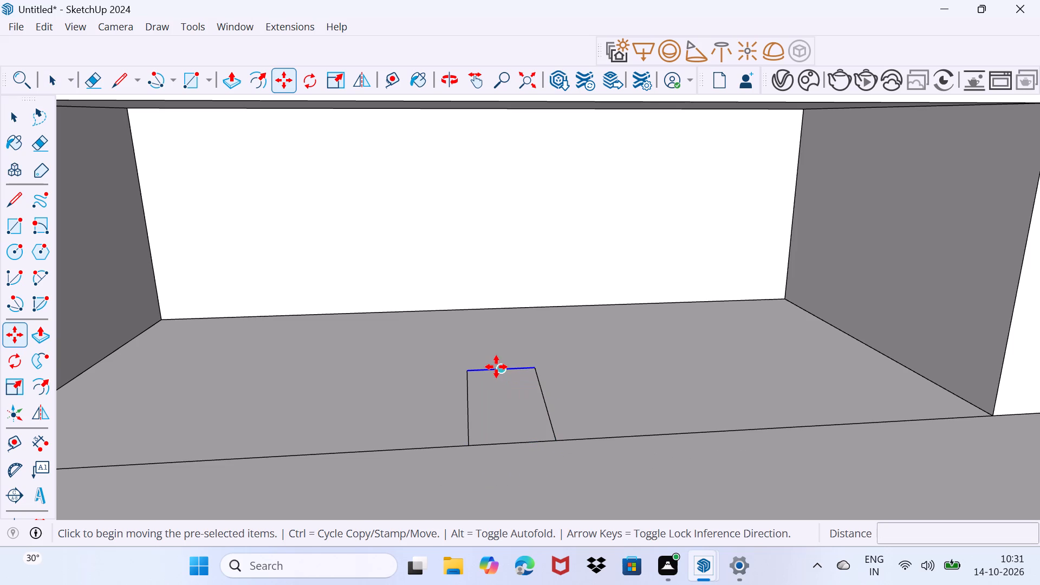
pyautogui.click(501, 368)
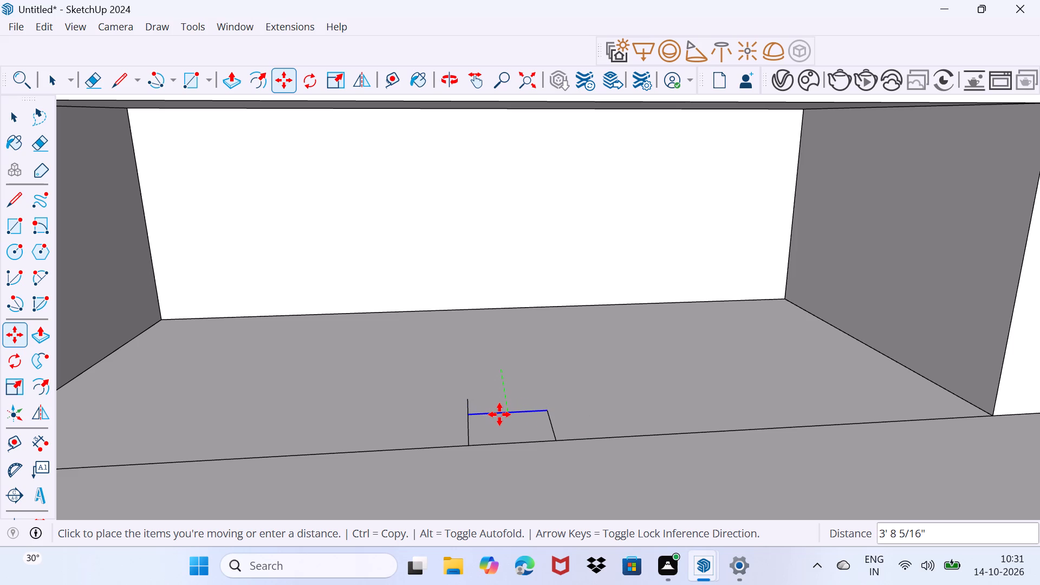
pyautogui.click(499, 414)
pyautogui.press('space')
pyautogui.scroll(3, 462, 405)
pyautogui.press('e')
pyautogui.moveTo(463, 402); pyautogui.dragTo(477, 405)
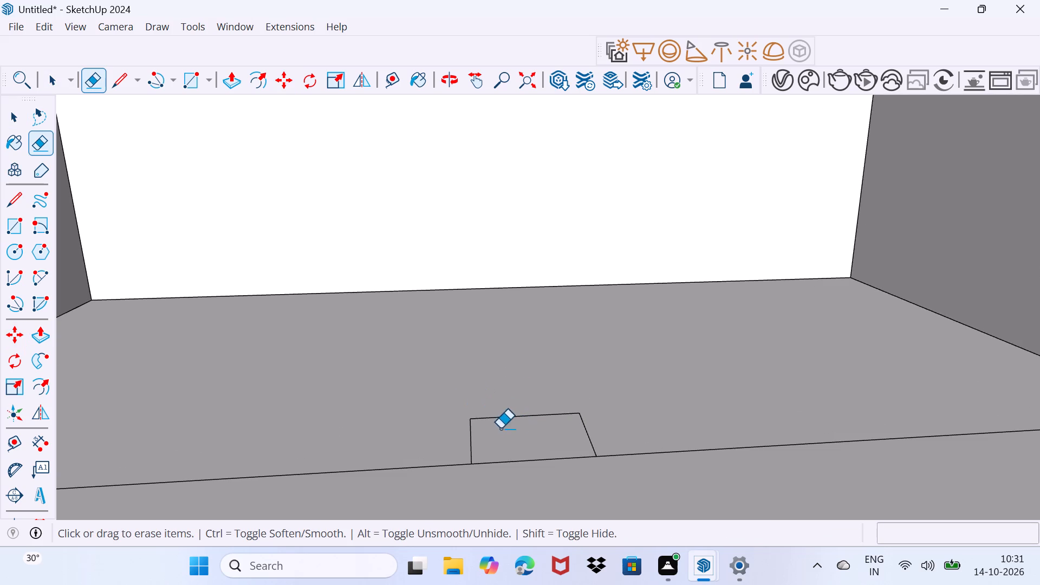
# Push/Pull the small floor rectangle upward into a column reaching the underside of the roof slab.
pyautogui.press('space')
pyautogui.click(516, 439)
pyautogui.click(522, 439)
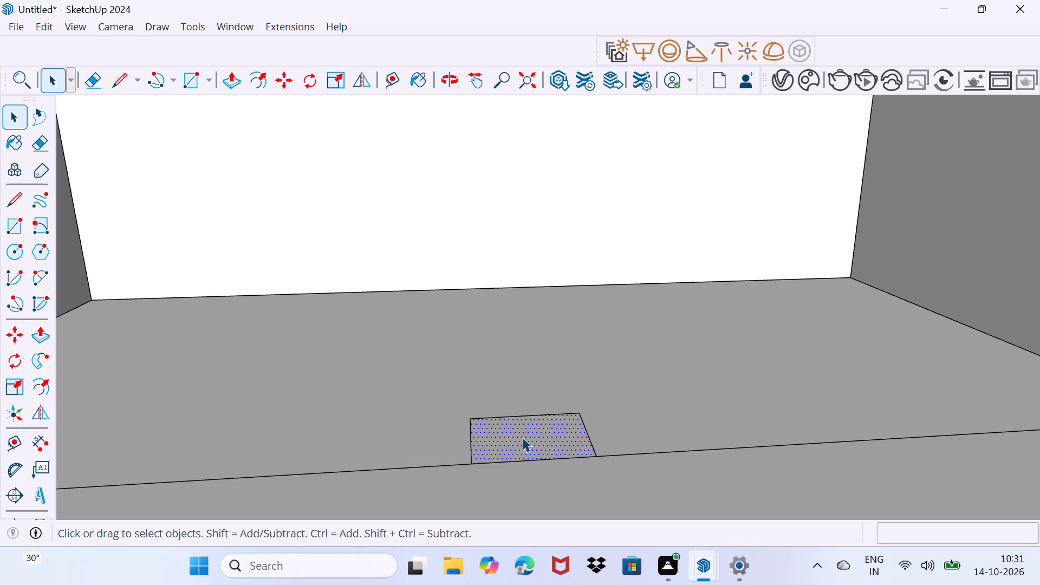
pyautogui.press('p')
pyautogui.click(522, 437)
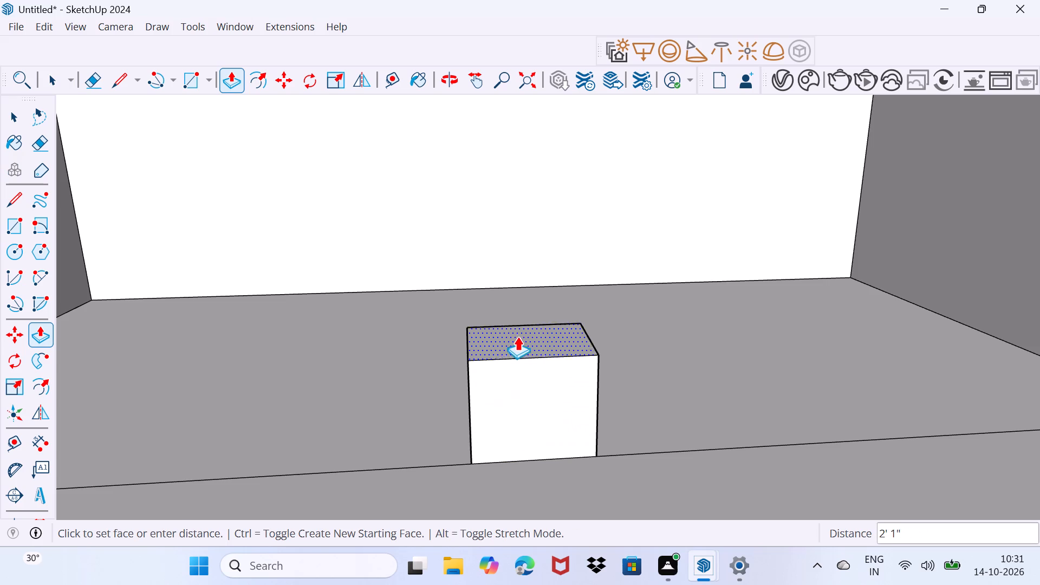
pyautogui.scroll(-16, 517, 336)
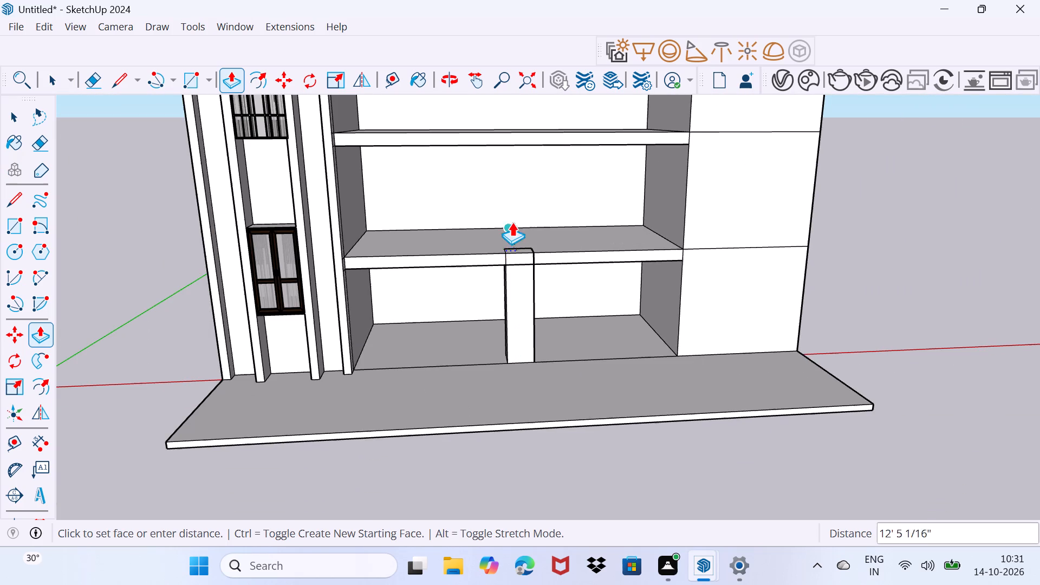
pyautogui.moveTo(512, 214); pyautogui.dragTo(530, 413, button='middle')
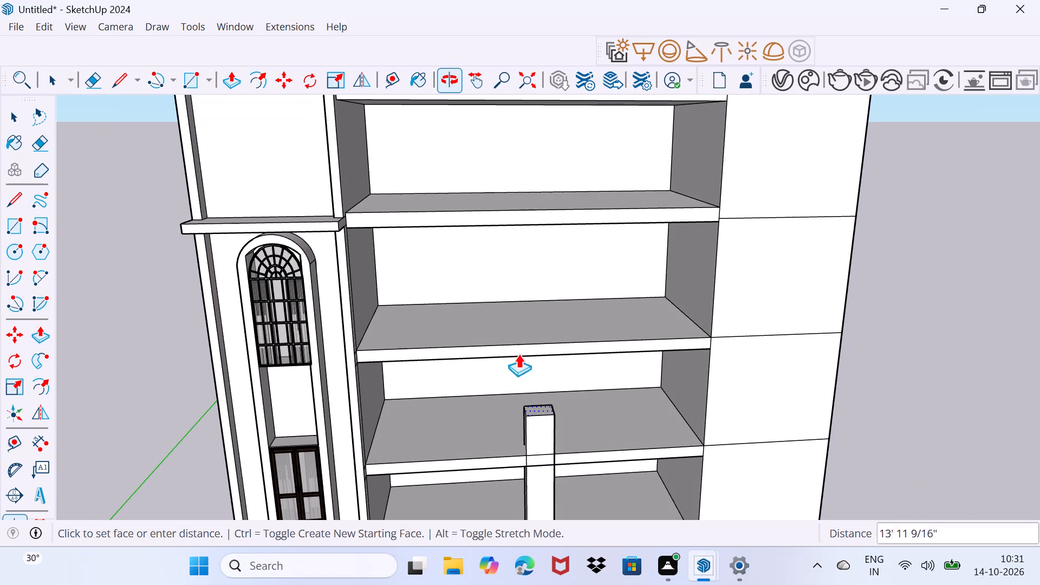
pyautogui.keyDown('shift'); pyautogui.moveTo(495, 218); pyautogui.dragTo(534, 374, button='middle'); pyautogui.keyUp('shift')
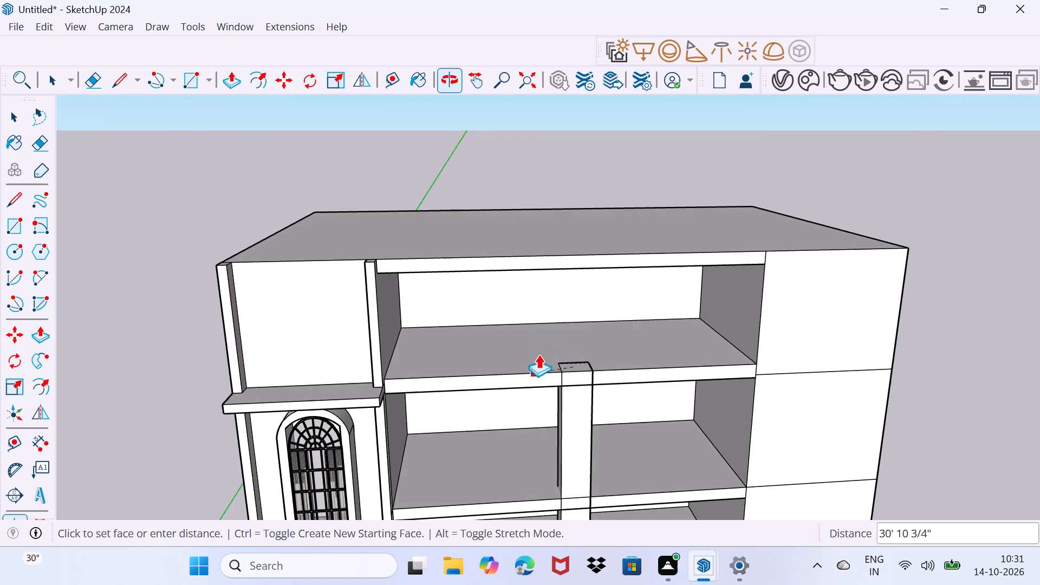
pyautogui.click(558, 269)
pyautogui.press('space')
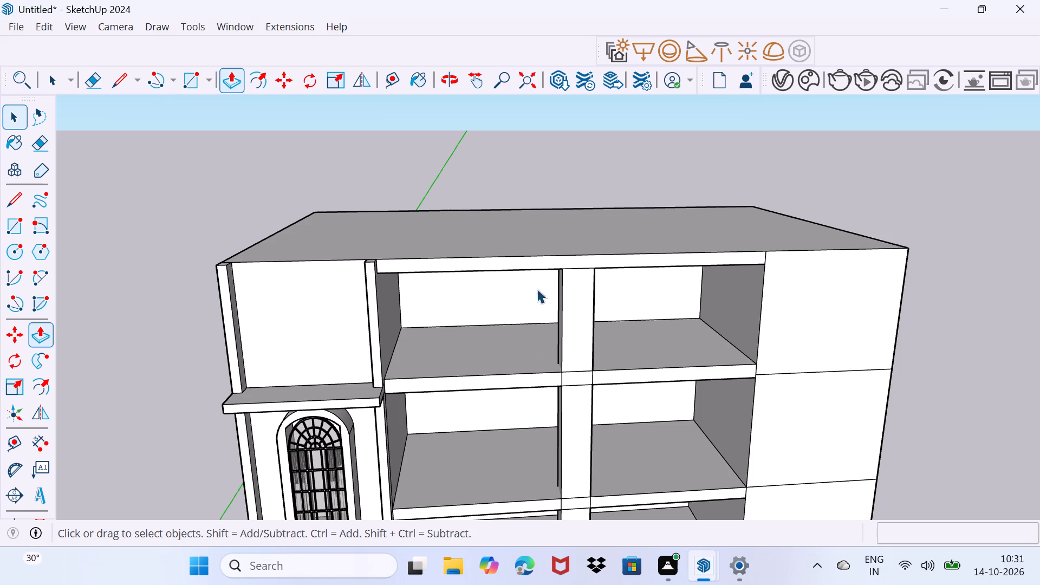
# Push/Pull the top storey's floor slab front face between the arched-window ledge and the new column outward by 1'.
pyautogui.moveTo(484, 405); pyautogui.dragTo(510, 379)
pyautogui.moveTo(460, 410); pyautogui.dragTo(695, 375, button='middle')
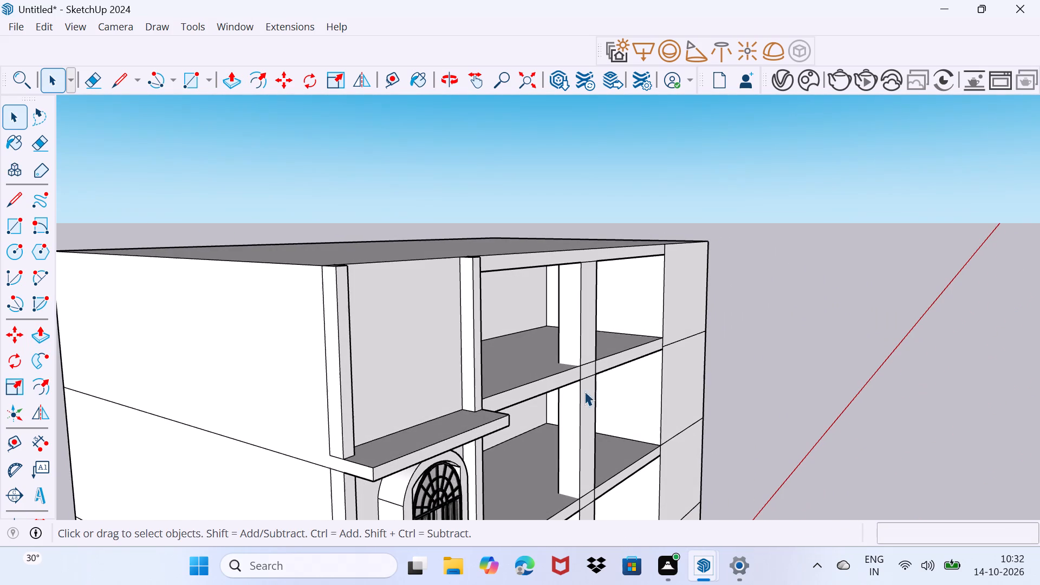
pyautogui.scroll(3, 509, 441)
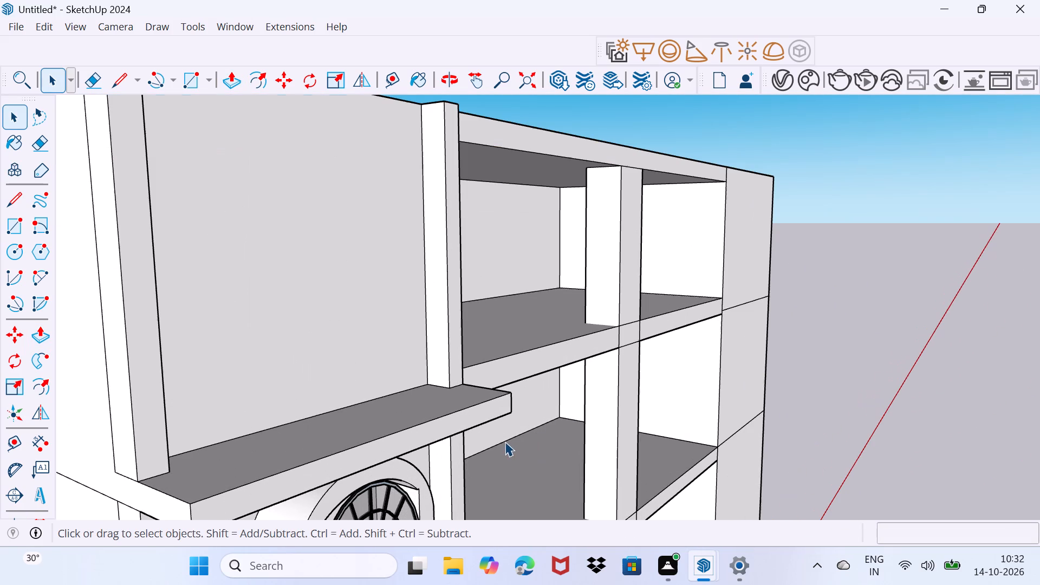
pyautogui.keyDown('shift'); pyautogui.moveTo(520, 448); pyautogui.dragTo(436, 362, button='middle'); pyautogui.keyUp('shift')
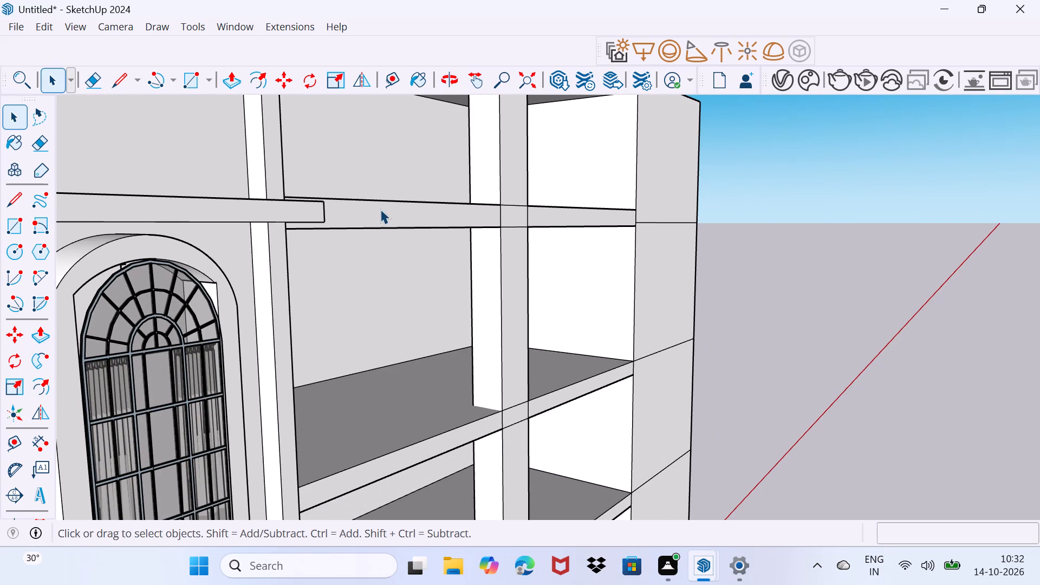
pyautogui.click(380, 209)
pyautogui.moveTo(388, 212); pyautogui.dragTo(356, 243, button='middle')
pyautogui.press('p')
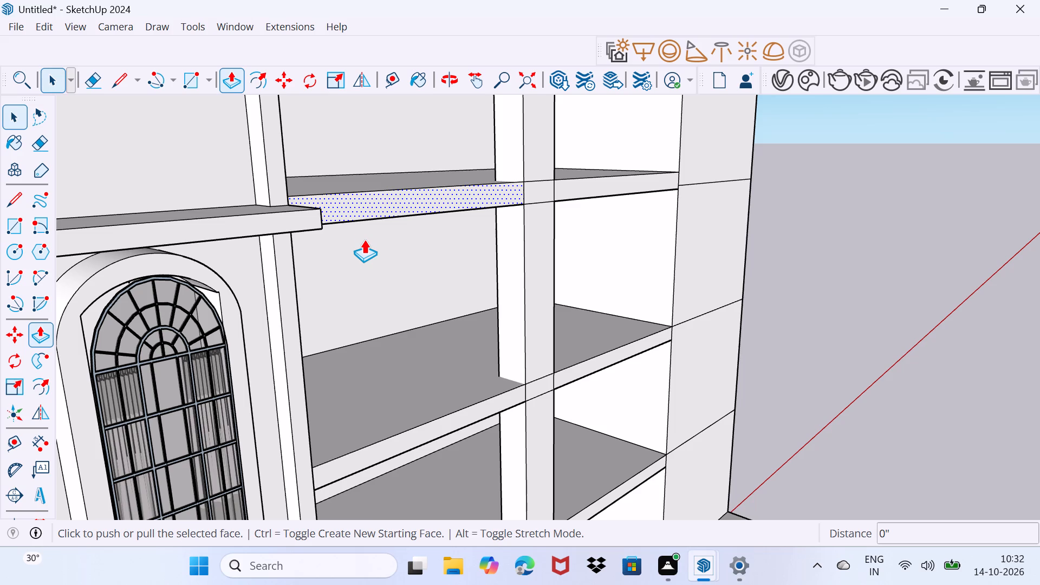
pyautogui.click(359, 223)
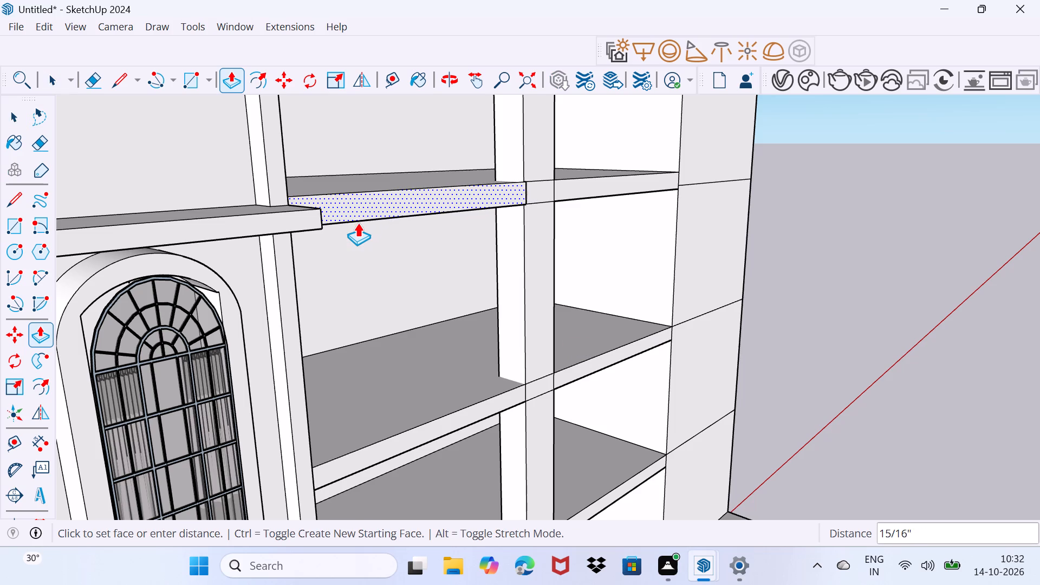
pyautogui.moveTo(362, 224); pyautogui.dragTo(270, 274, button='middle')
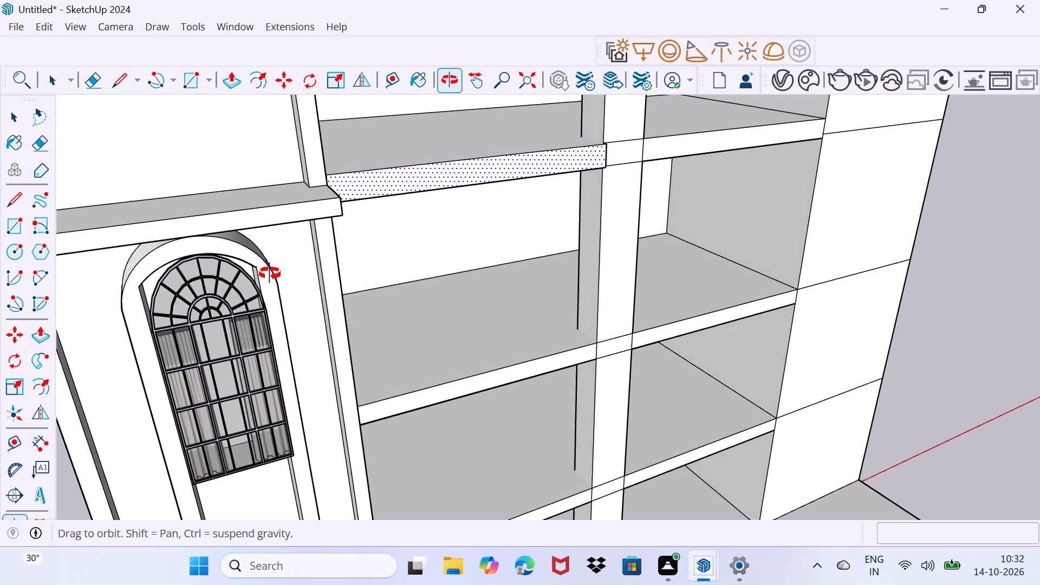
pyautogui.moveTo(270, 274); pyautogui.dragTo(269, 274, button='middle')
pyautogui.moveTo(354, 233); pyautogui.dragTo(346, 251, button='middle')
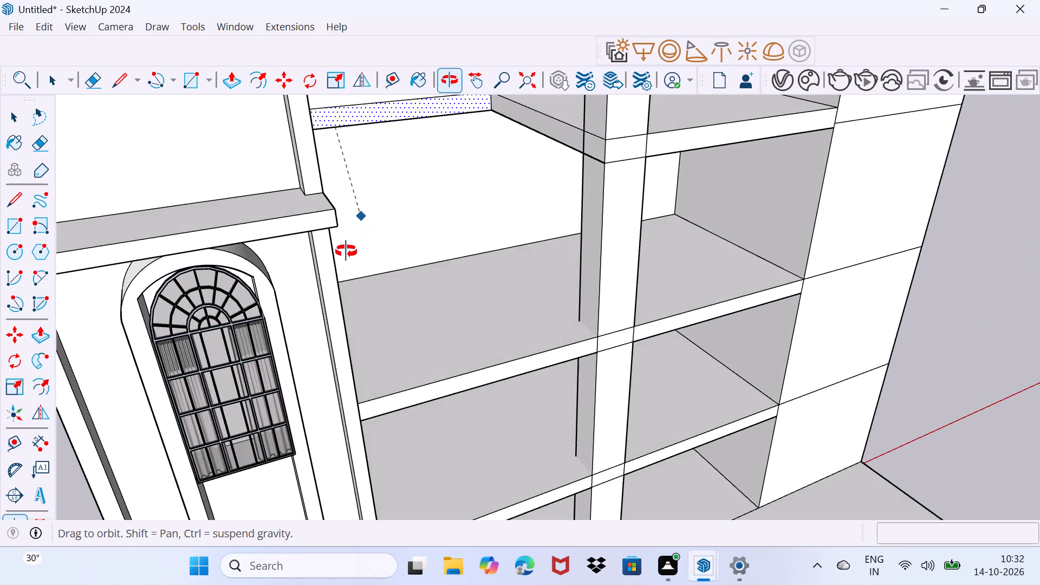
pyautogui.moveTo(346, 251); pyautogui.dragTo(213, 255, button='middle')
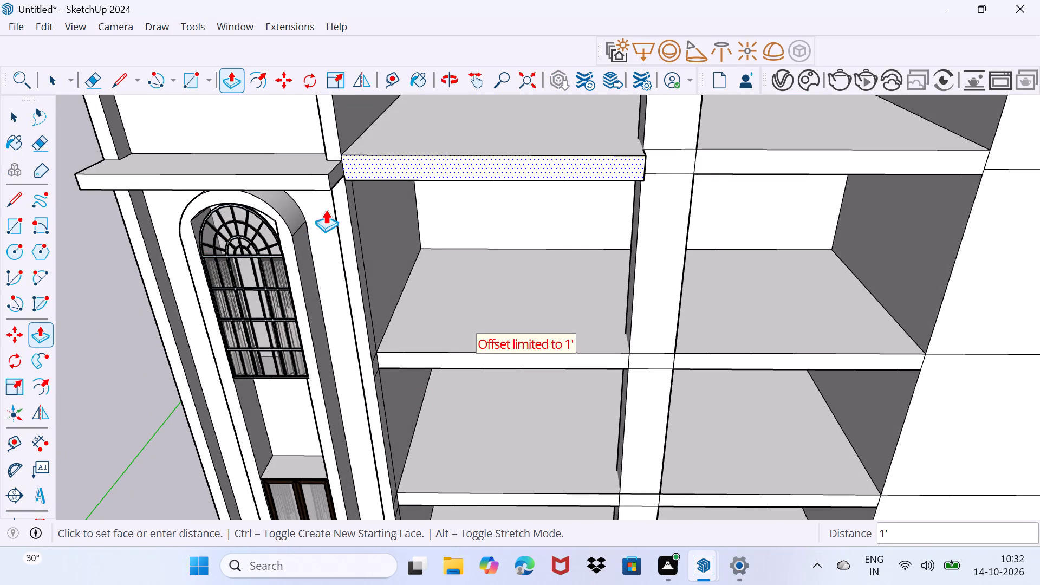
pyautogui.click(326, 210)
pyautogui.press('space')
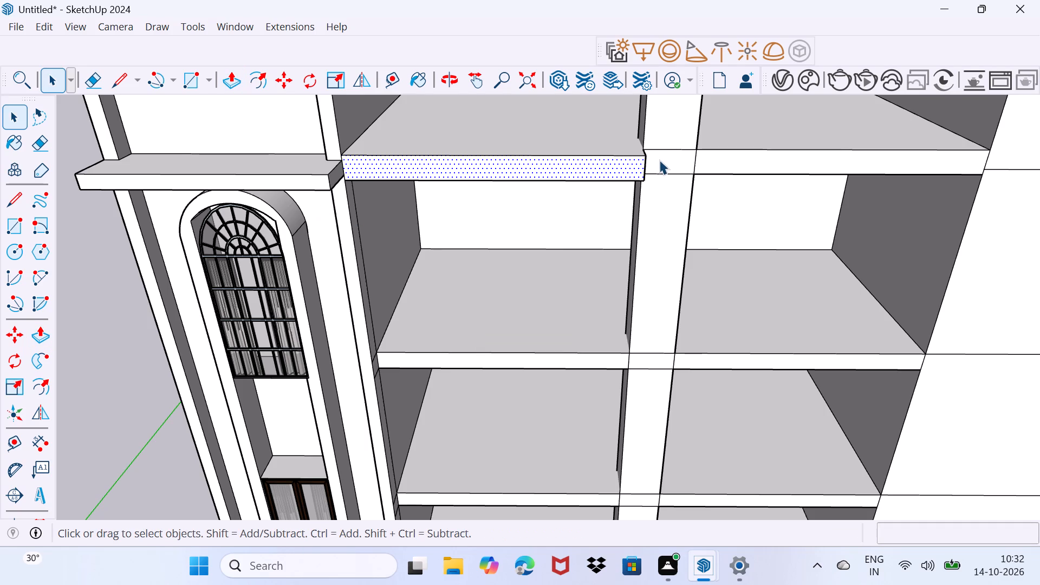
# Push/Pull the column's front face segment at the same slab level outward by 1', flush with the extended slab.
pyautogui.click(662, 160)
pyautogui.press('p')
pyautogui.click(663, 160)
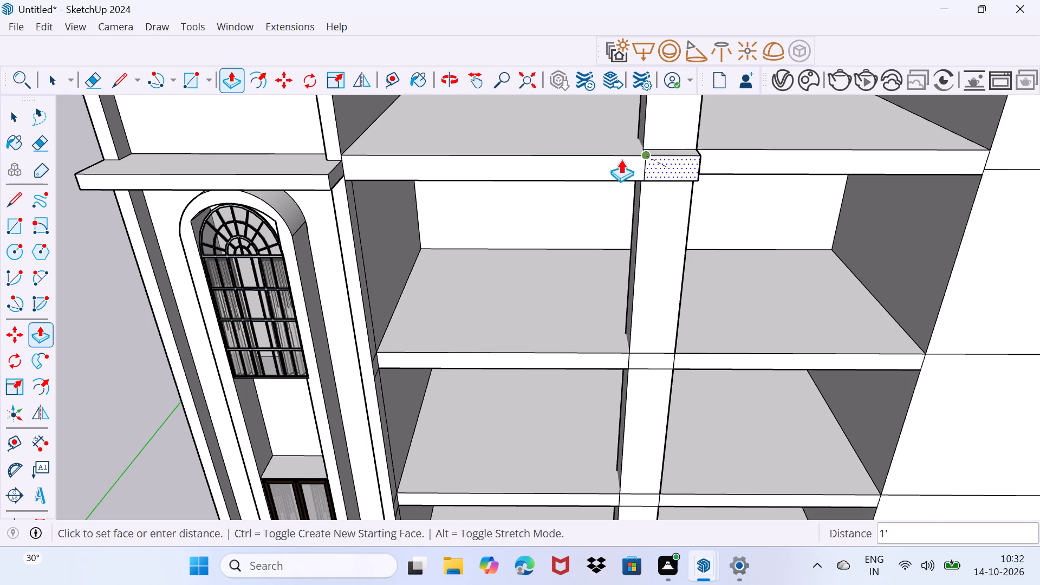
pyautogui.click(609, 165)
pyautogui.press('space')
# Push/Pull the top storey's floor slab front face on the far side of the column outward by 1', flush with the column segment.
pyautogui.click(723, 161)
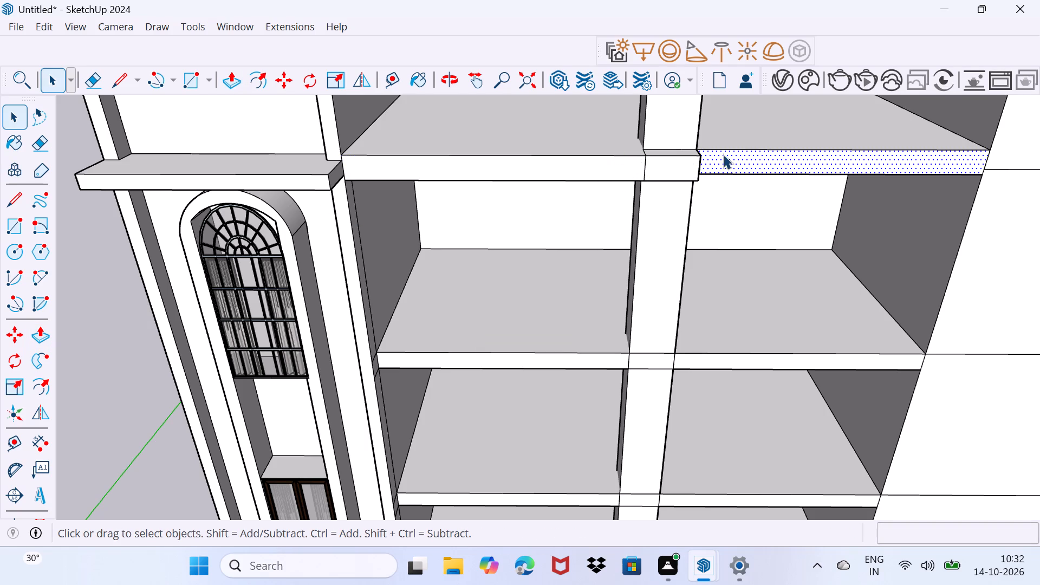
pyautogui.press('p')
pyautogui.click(719, 162)
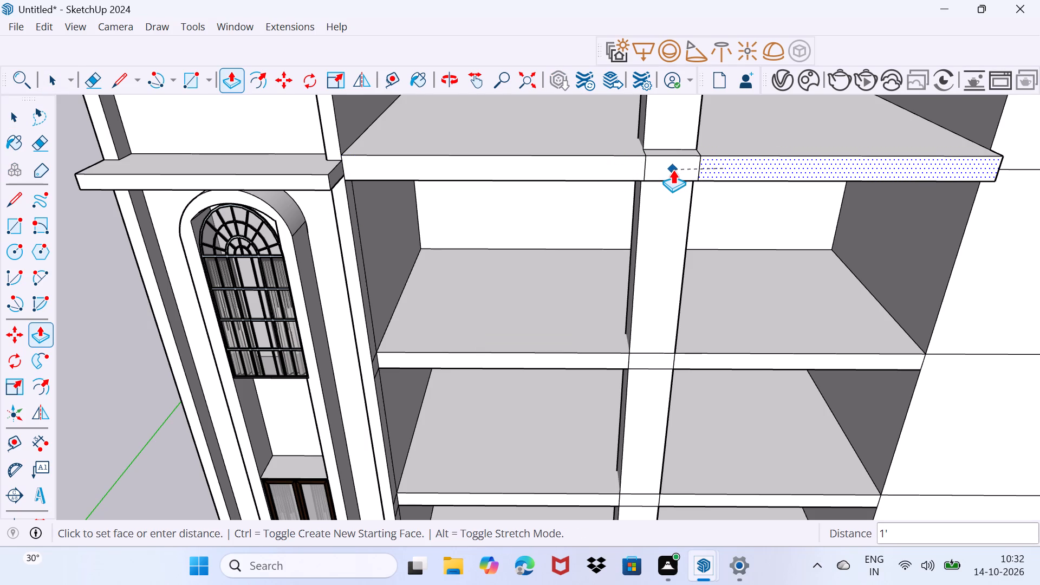
pyautogui.click(673, 170)
pyautogui.press('space')
pyautogui.moveTo(672, 170); pyautogui.dragTo(695, 144)
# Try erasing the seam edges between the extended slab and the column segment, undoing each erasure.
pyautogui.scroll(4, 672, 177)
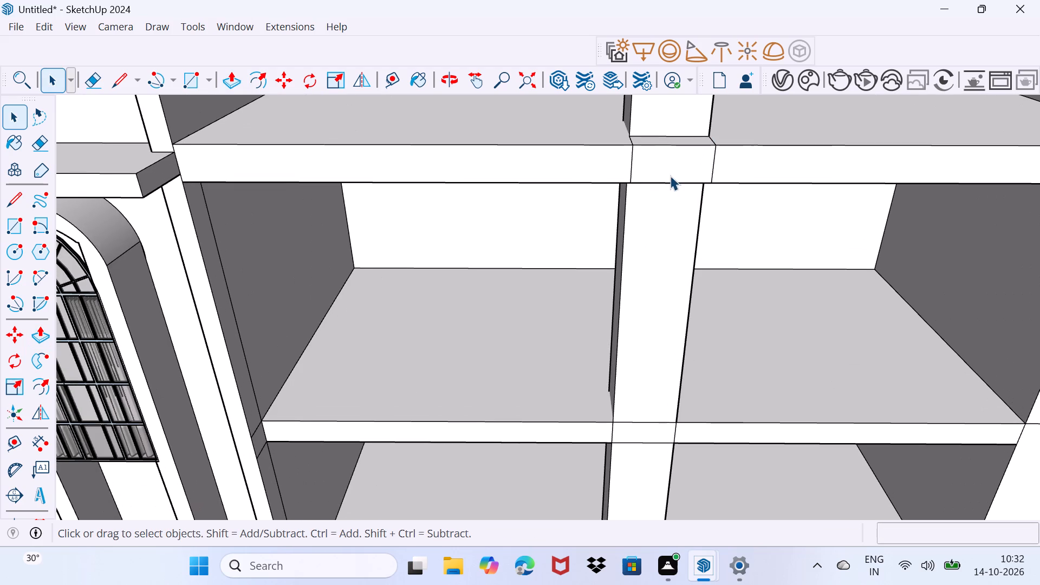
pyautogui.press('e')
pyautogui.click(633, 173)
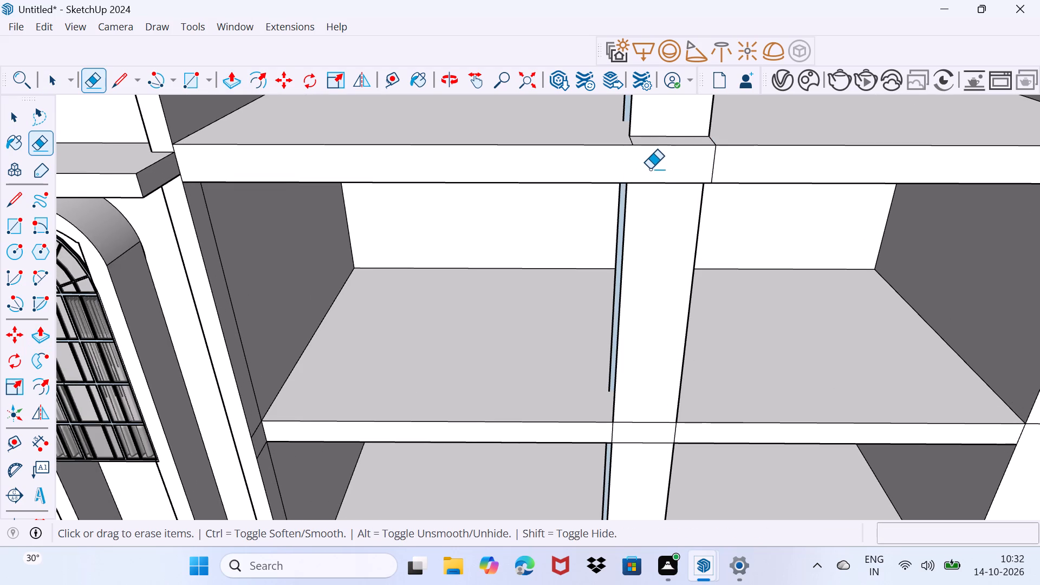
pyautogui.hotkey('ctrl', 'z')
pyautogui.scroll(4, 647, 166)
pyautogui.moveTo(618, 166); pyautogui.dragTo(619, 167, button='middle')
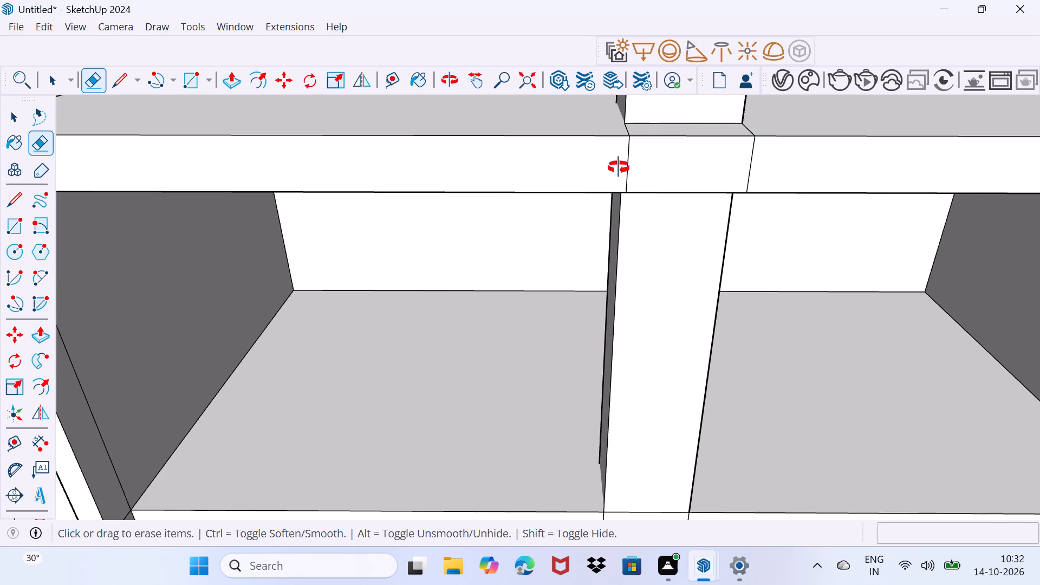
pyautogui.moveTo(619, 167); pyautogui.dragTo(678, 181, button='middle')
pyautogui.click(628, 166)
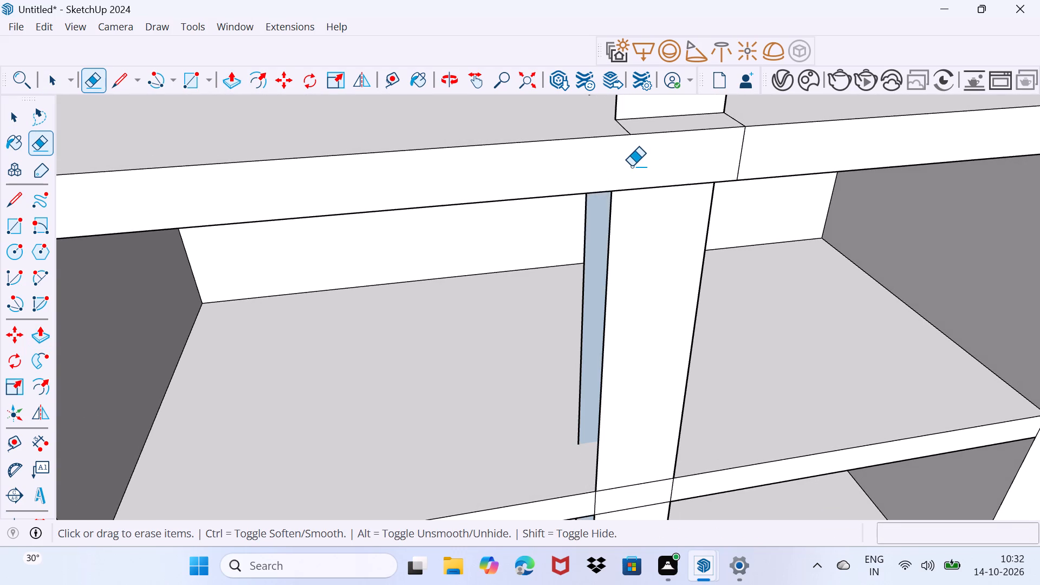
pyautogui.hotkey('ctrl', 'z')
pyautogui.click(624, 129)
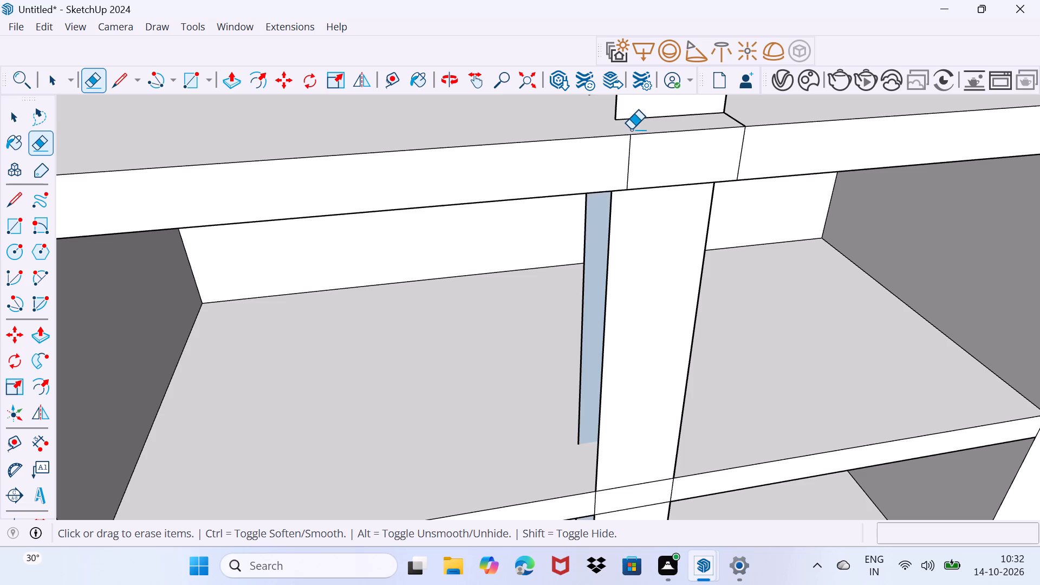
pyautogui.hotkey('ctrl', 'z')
# Push/Pull the column's side face farthest from the arched window outward by about 6".
pyautogui.scroll(-11, 604, 158)
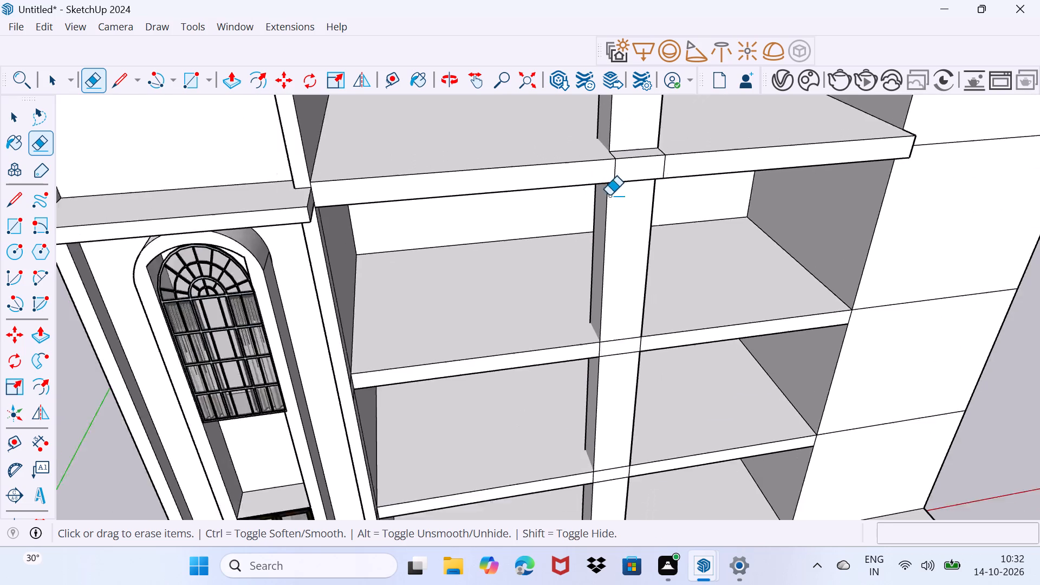
pyautogui.scroll(-5, 609, 196)
pyautogui.moveTo(623, 250); pyautogui.dragTo(309, 263, button='middle')
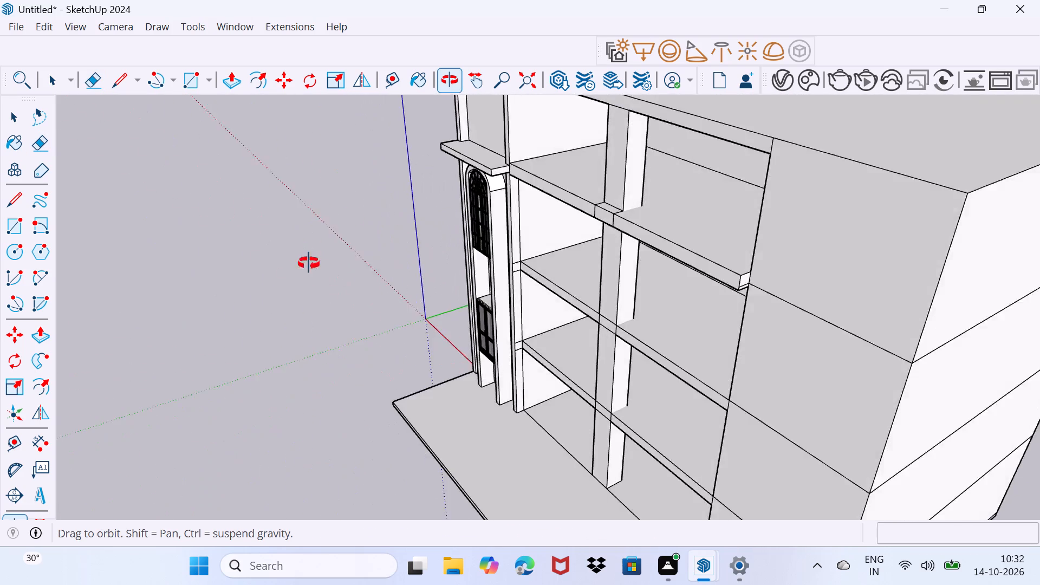
pyautogui.moveTo(309, 263); pyautogui.dragTo(583, 198, button='middle')
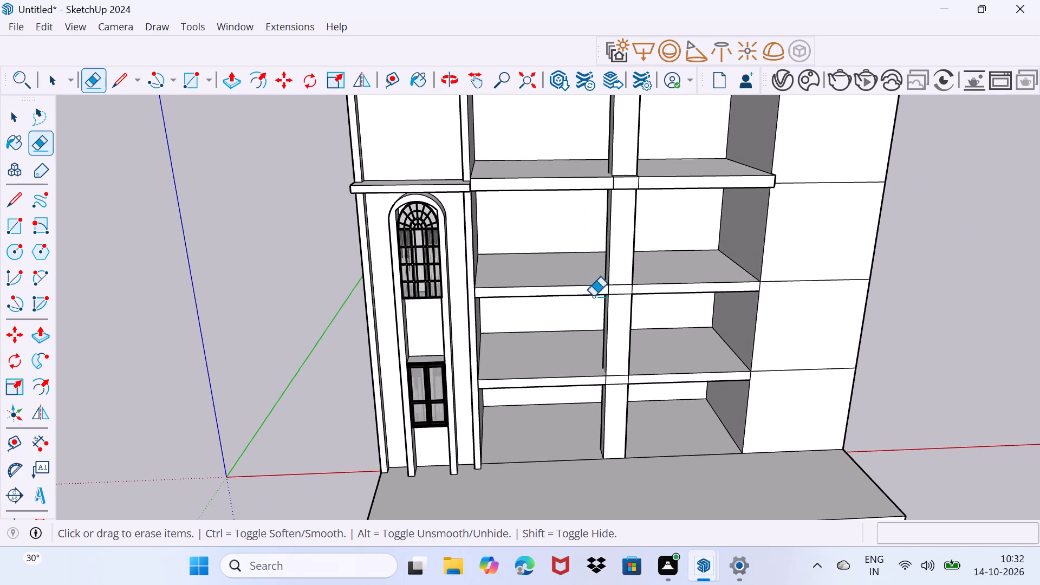
pyautogui.press('space')
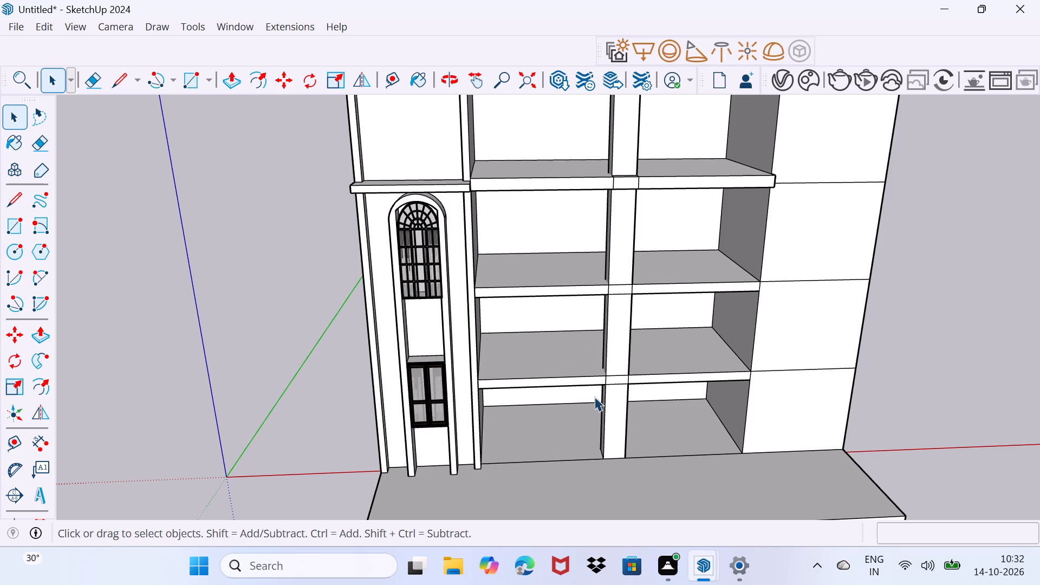
pyautogui.moveTo(597, 399); pyautogui.dragTo(201, 361, button='middle')
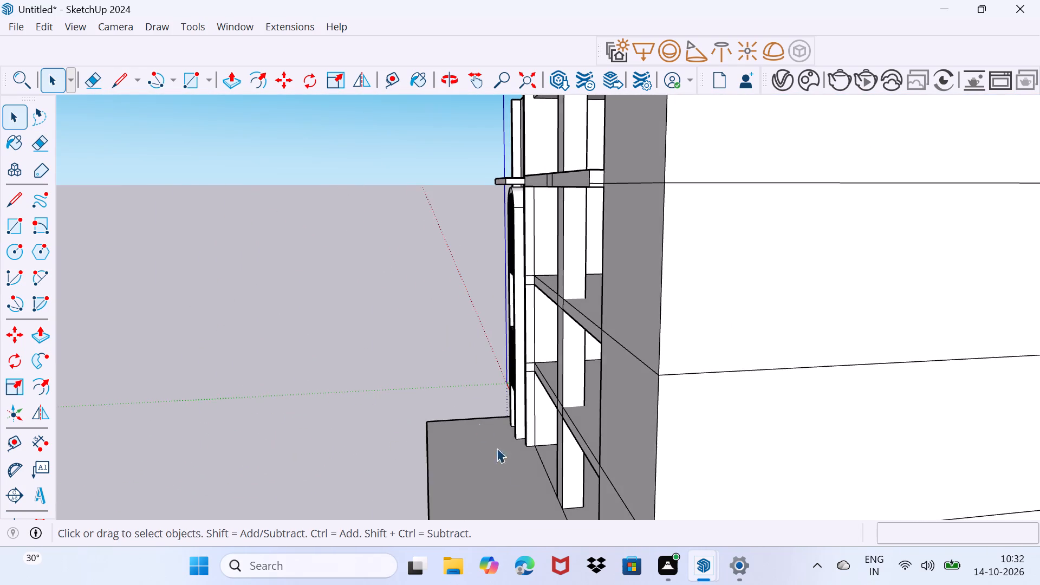
pyautogui.scroll(2, 574, 451)
pyautogui.moveTo(583, 460); pyautogui.dragTo(665, 361, button='middle')
pyautogui.scroll(5, 614, 387)
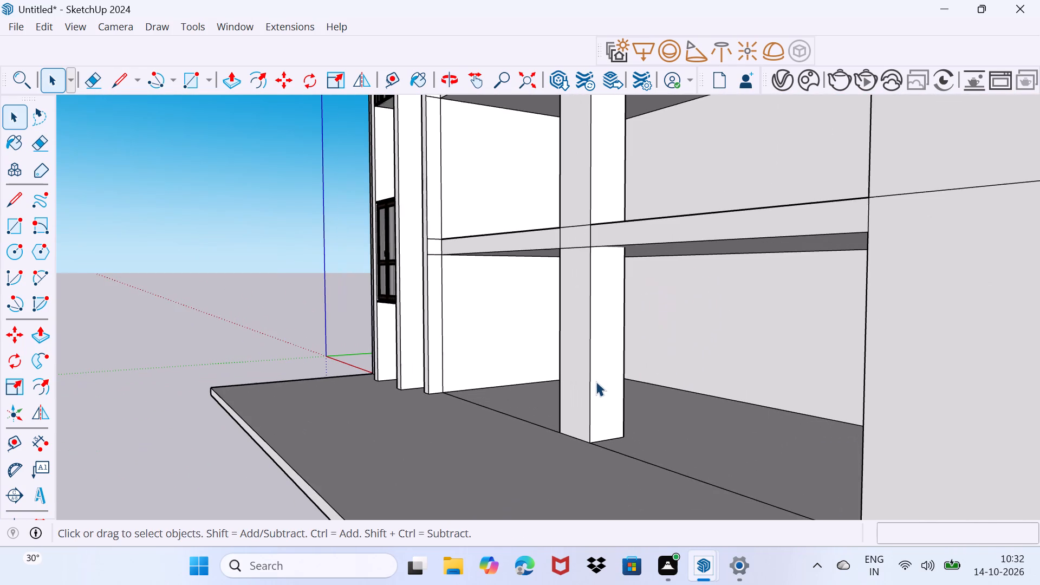
pyautogui.click(607, 381)
pyautogui.press('p')
pyautogui.moveTo(609, 381); pyautogui.dragTo(617, 379)
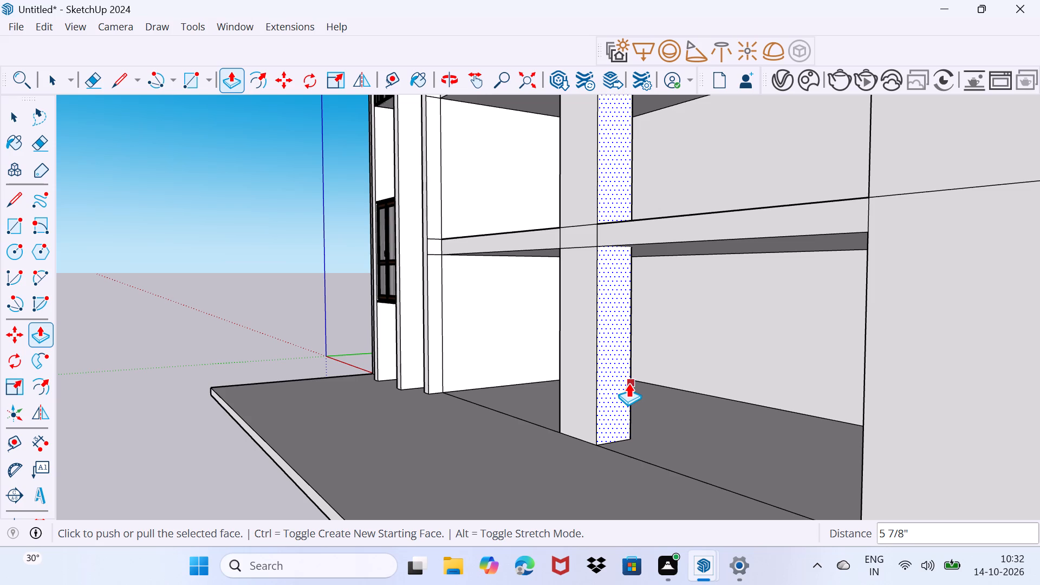
pyautogui.click(628, 383)
pyautogui.press('space')
pyautogui.moveTo(536, 425); pyautogui.dragTo(570, 413)
# Push/Pull the column's side face toward the arched window outward by about 1".
pyautogui.moveTo(502, 424); pyautogui.dragTo(768, 402, button='middle')
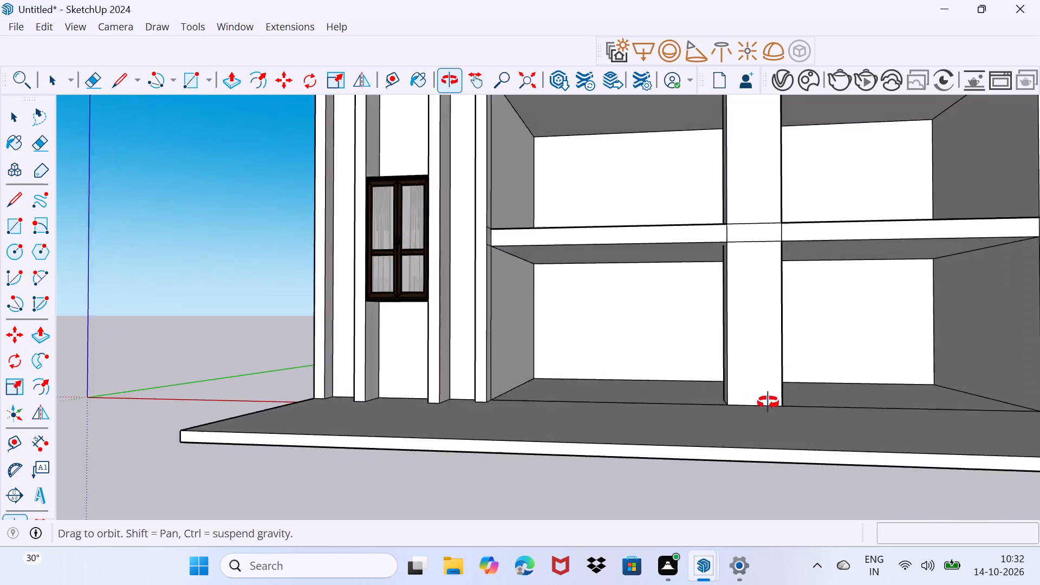
pyautogui.moveTo(768, 402); pyautogui.dragTo(874, 417, button='middle')
pyautogui.scroll(3, 730, 354)
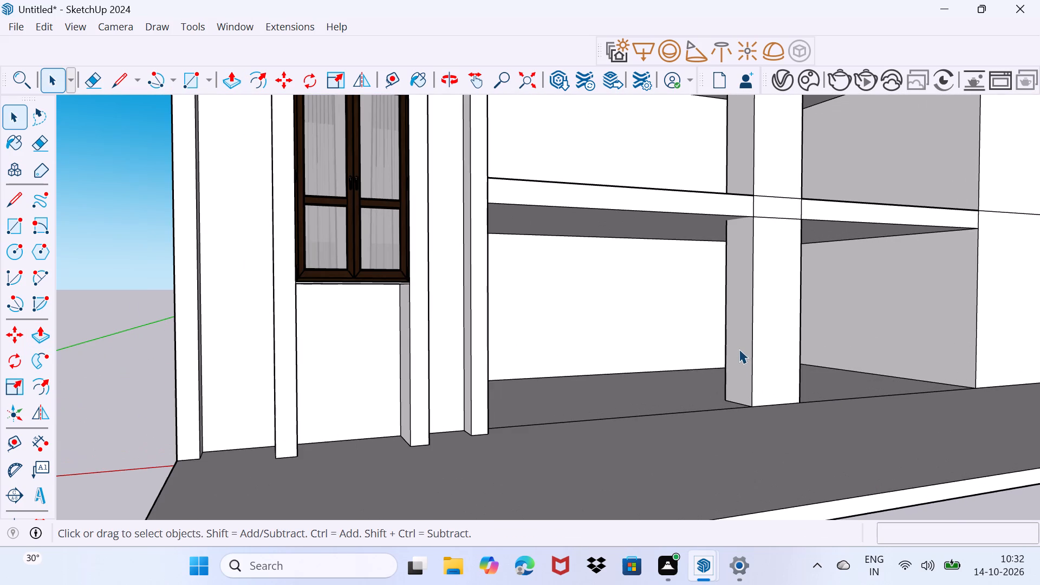
pyautogui.click(739, 349)
pyautogui.press('p')
pyautogui.click(739, 349)
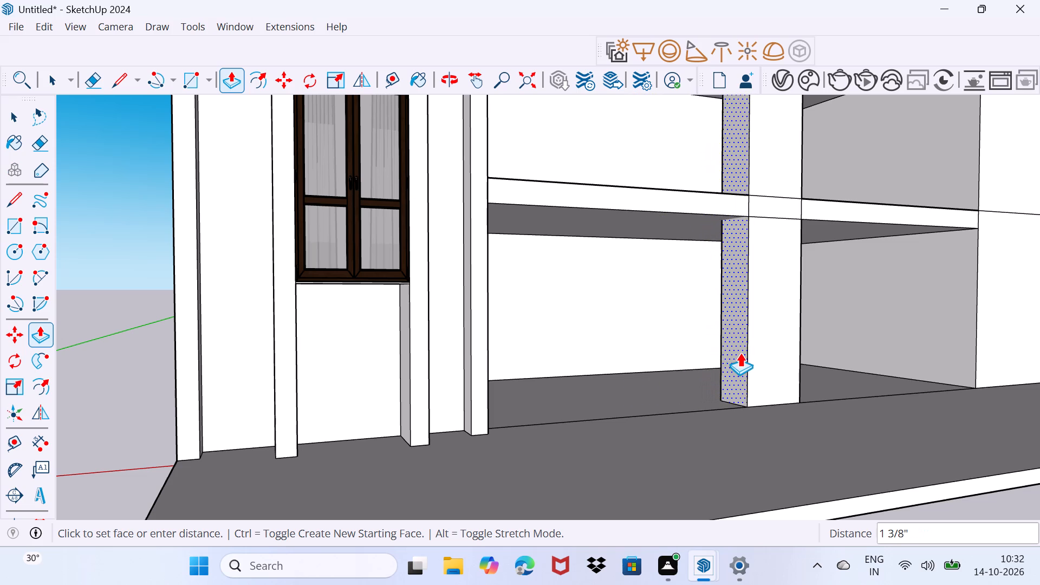
pyautogui.click(736, 354)
pyautogui.press('space')
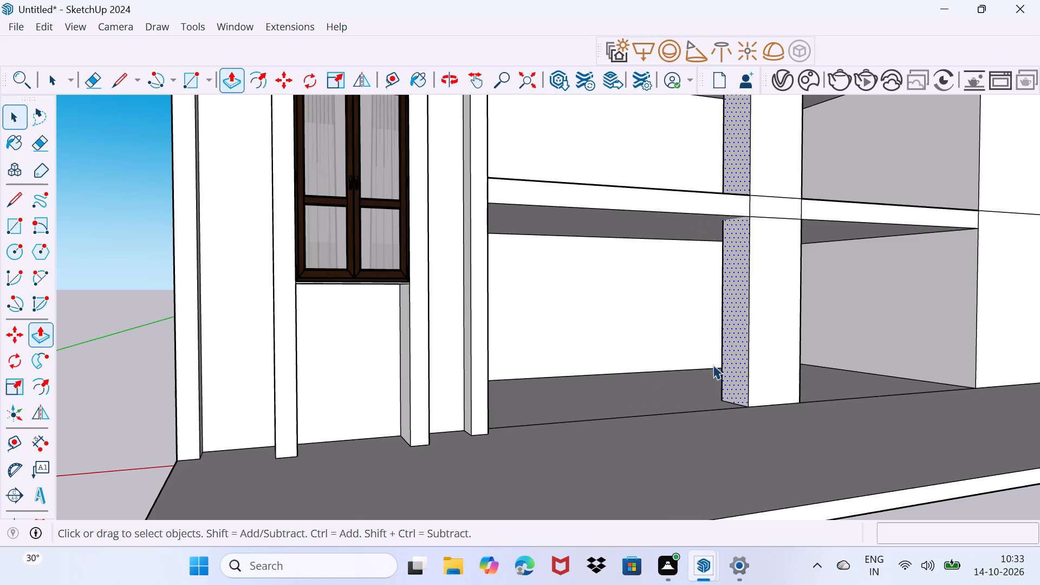
pyautogui.moveTo(672, 396); pyautogui.dragTo(678, 381)
# Push/Pull the column's back face toward the facade by about 1' 6" to reduce its depth.
pyautogui.moveTo(620, 403); pyautogui.dragTo(743, 400, button='middle')
pyautogui.scroll(3, 677, 390)
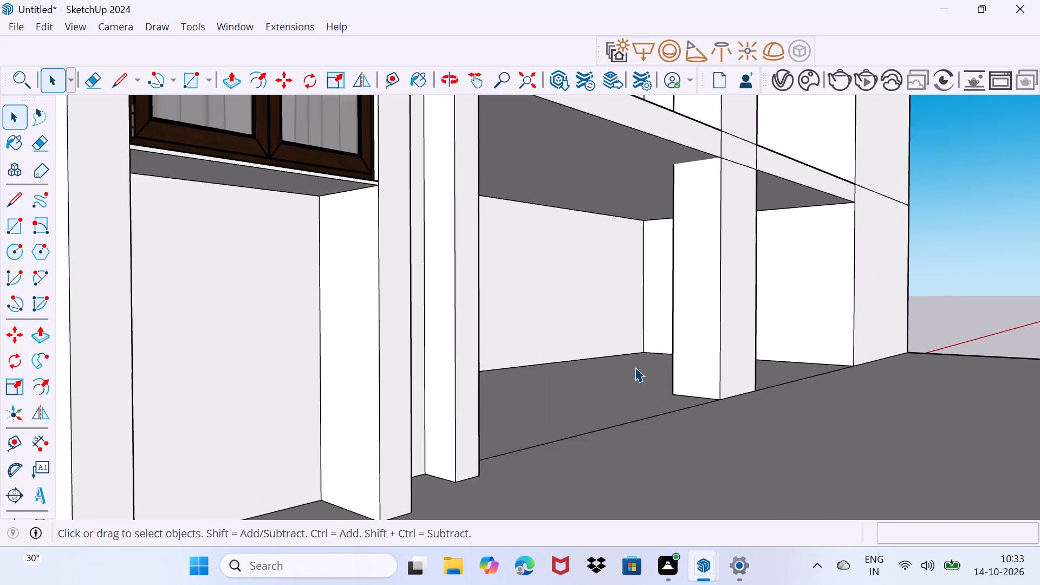
pyautogui.scroll(5, 627, 363)
pyautogui.moveTo(604, 380); pyautogui.dragTo(581, 418, button='middle')
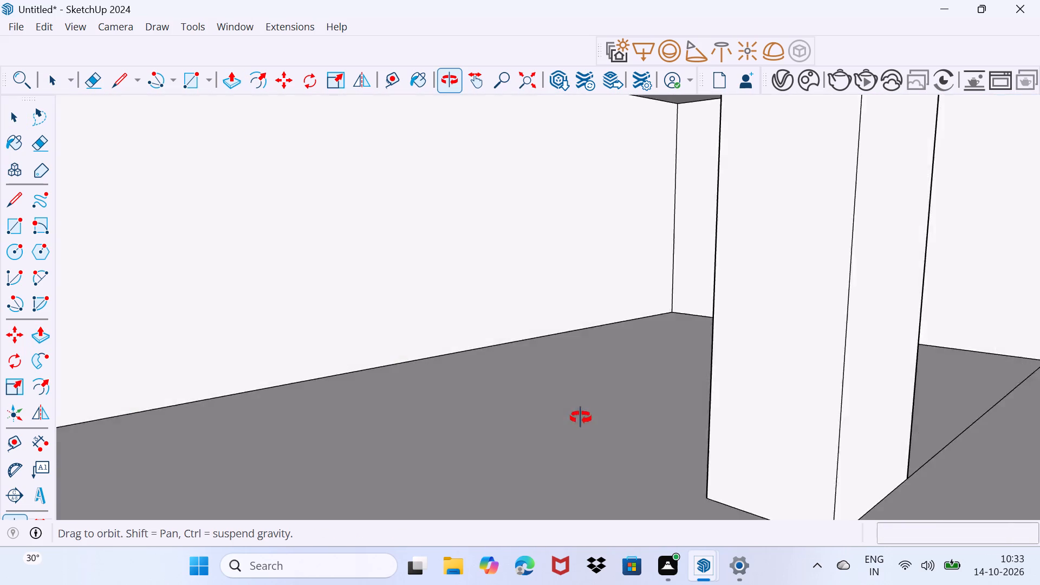
pyautogui.moveTo(581, 418); pyautogui.dragTo(600, 424, button='middle')
pyautogui.scroll(3, 607, 422)
pyautogui.moveTo(628, 432); pyautogui.dragTo(839, 420, button='middle')
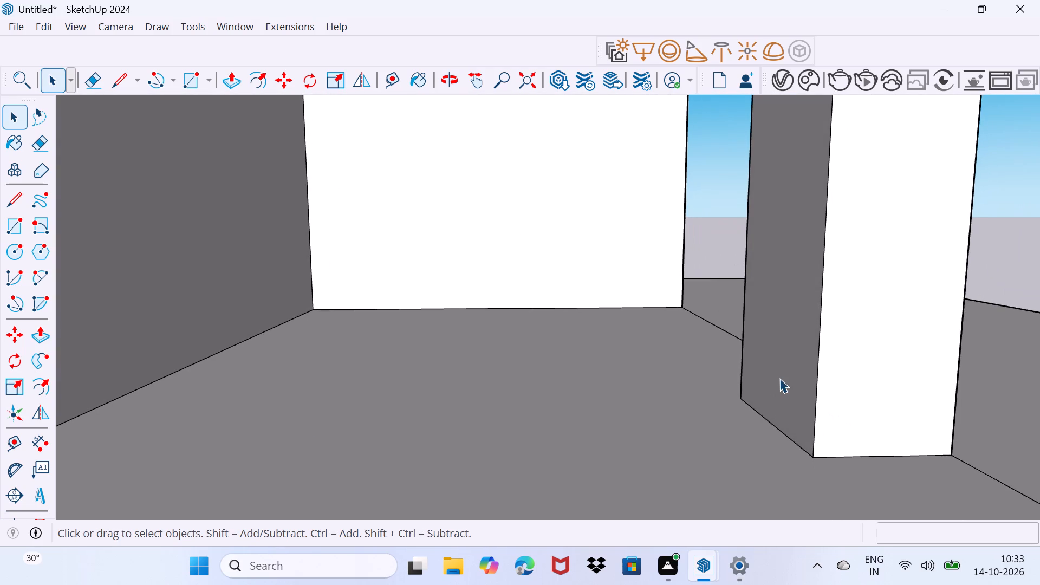
pyautogui.click(781, 375)
pyautogui.press('p')
pyautogui.click(782, 375)
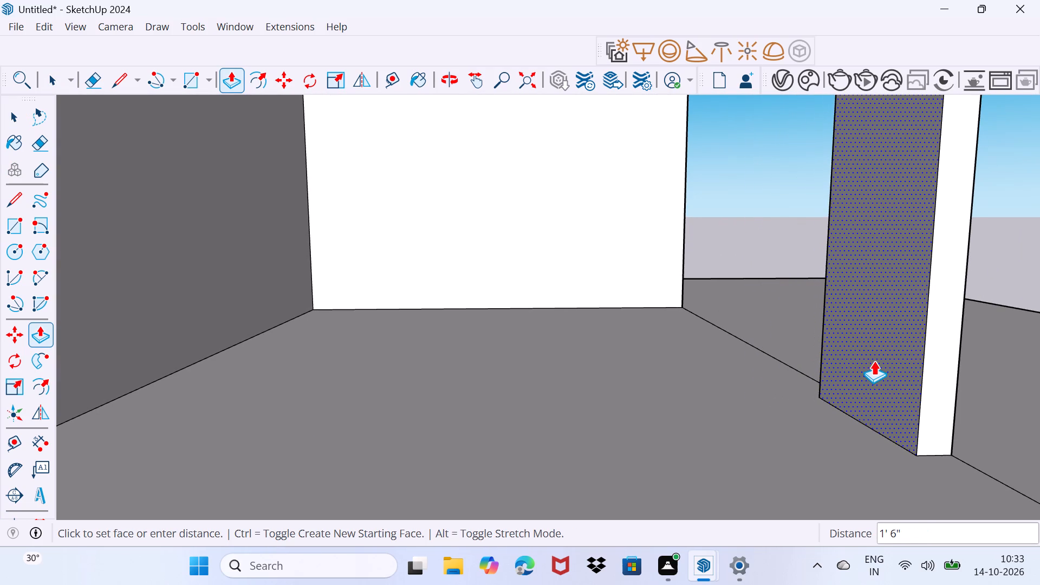
pyautogui.click(881, 359)
pyautogui.press('space')
pyautogui.moveTo(750, 417); pyautogui.dragTo(767, 386)
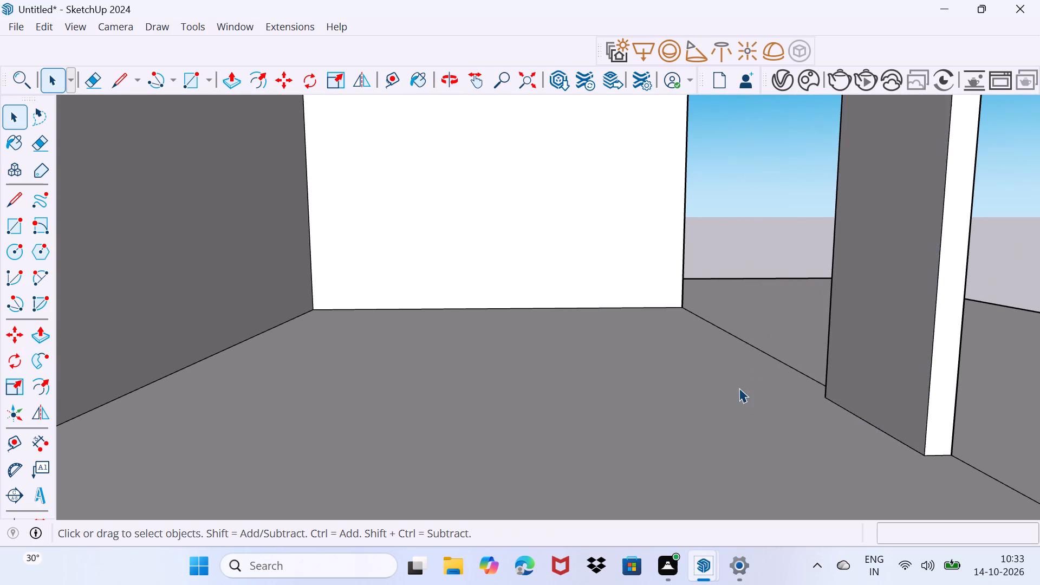
# Examine the whole front facade with the resized column and the extended floor slab.
pyautogui.scroll(-5, 739, 387)
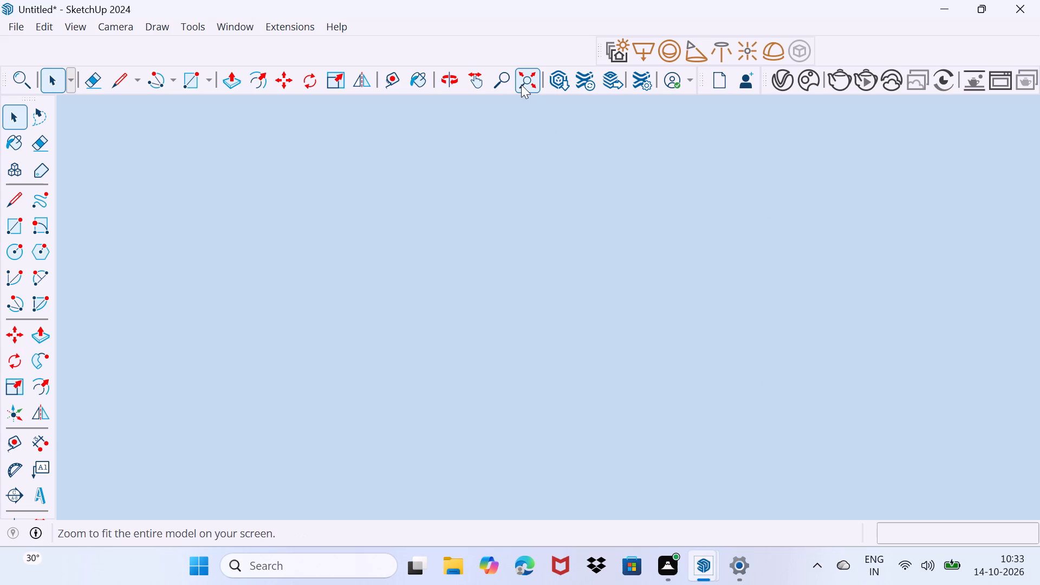
pyautogui.click(521, 84)
pyautogui.moveTo(738, 268); pyautogui.dragTo(275, 282, button='middle')
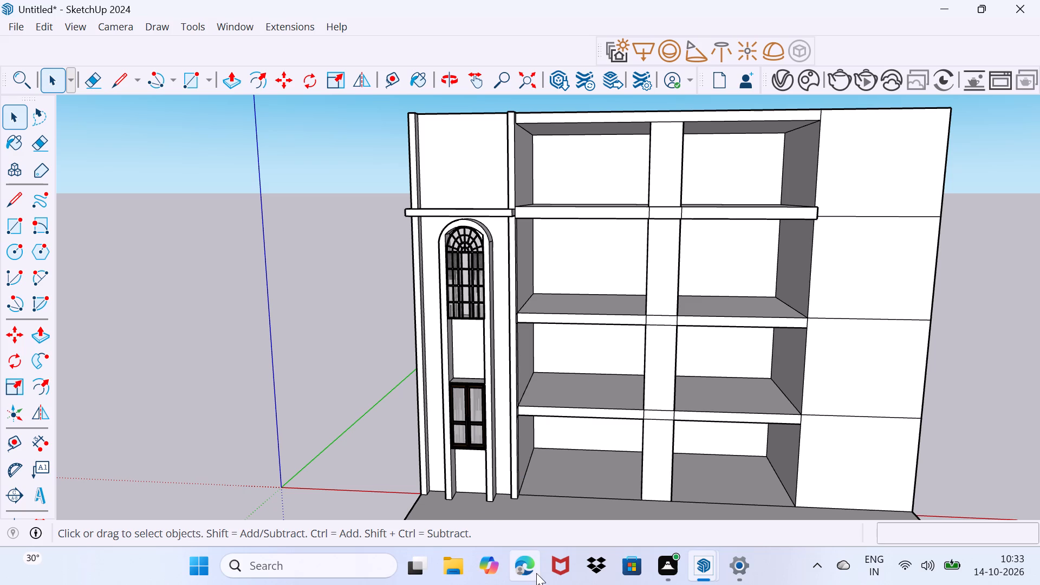
pyautogui.scroll(-2, 536, 584)
pyautogui.scroll(1, 587, 512)
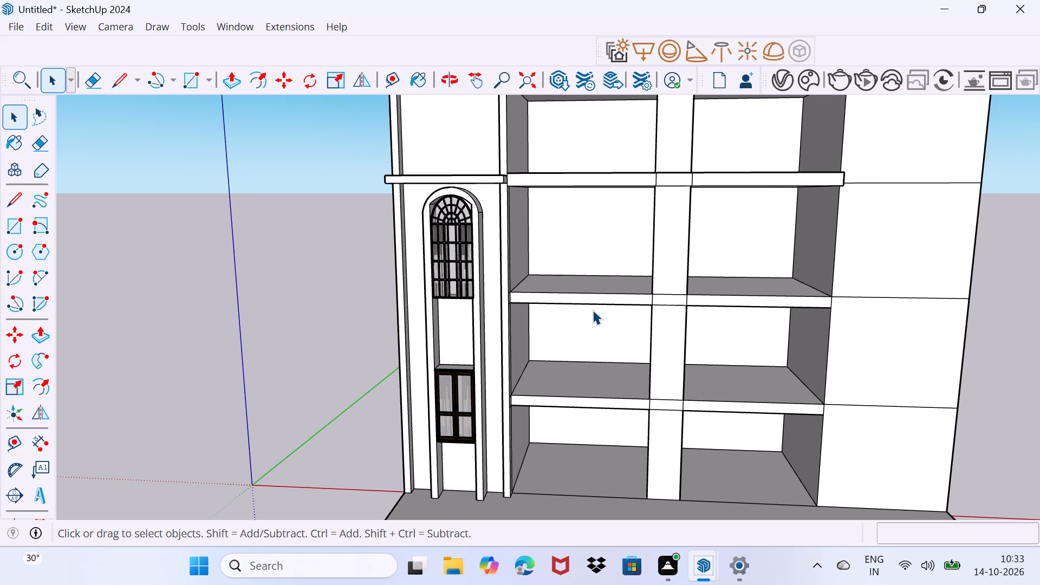
pyautogui.moveTo(593, 310); pyautogui.dragTo(546, 393, button='middle')
pyautogui.moveTo(542, 405); pyautogui.dragTo(615, 356, button='middle')
pyautogui.scroll(2, 525, 471)
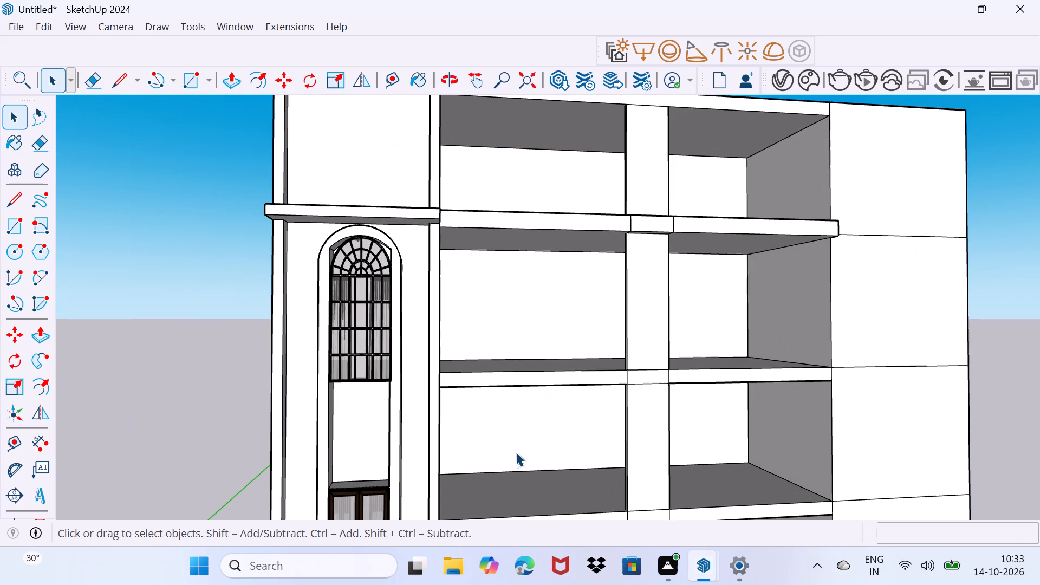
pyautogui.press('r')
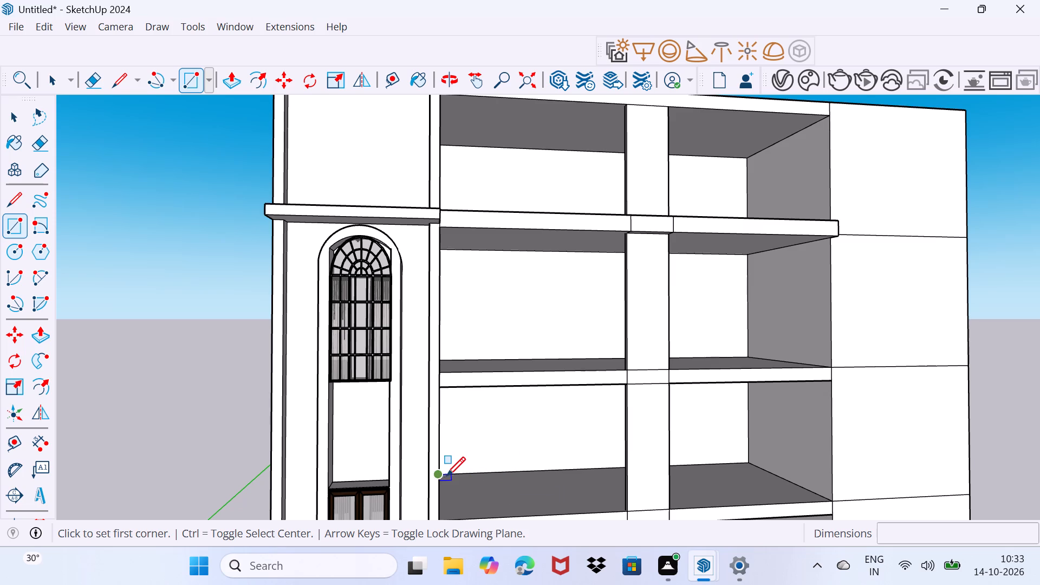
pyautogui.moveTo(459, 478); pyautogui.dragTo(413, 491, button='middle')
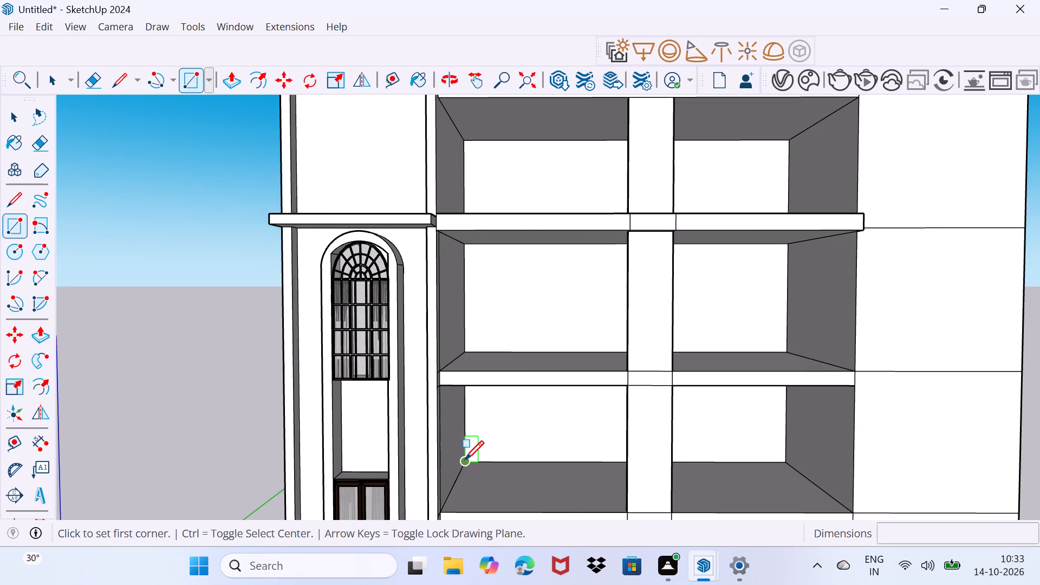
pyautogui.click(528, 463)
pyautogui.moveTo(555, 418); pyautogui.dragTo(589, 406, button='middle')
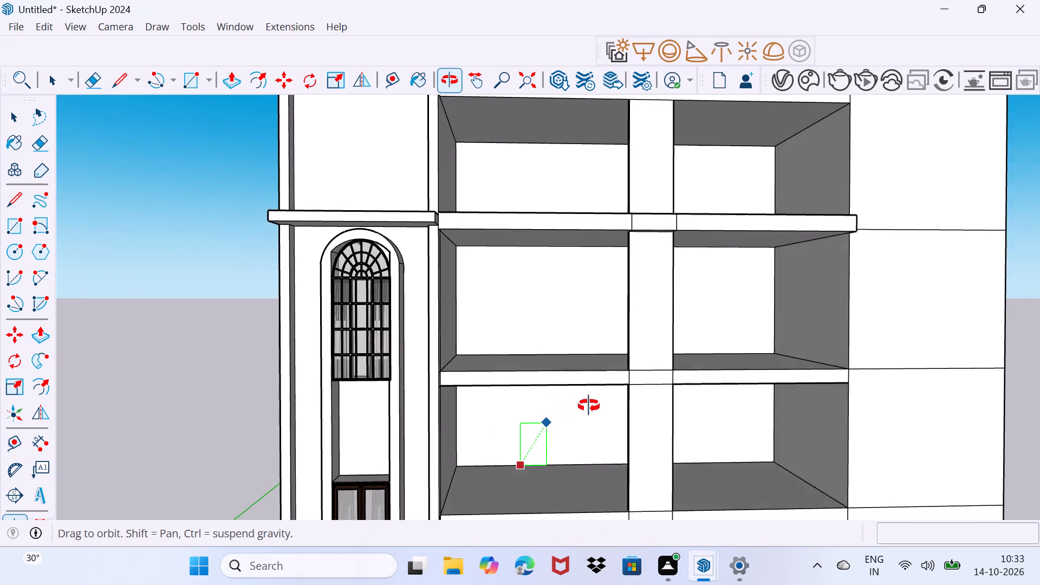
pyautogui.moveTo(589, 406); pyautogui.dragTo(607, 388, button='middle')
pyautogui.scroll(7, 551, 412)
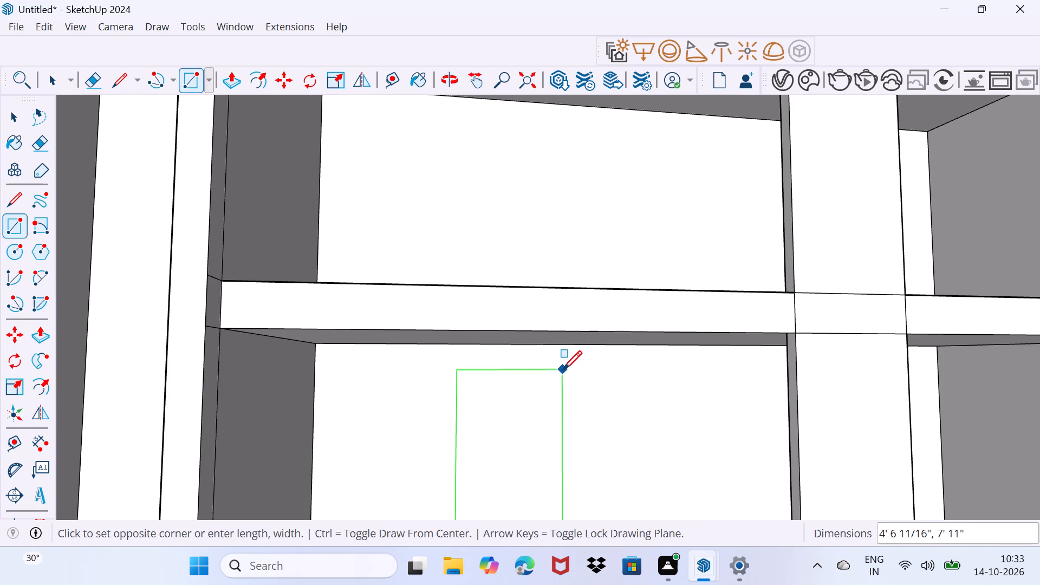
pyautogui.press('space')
# Draw a full-height rectangle about 7' 5 3/4" by 9' at the window-side corner of the third-from-top storey's back wall.
pyautogui.scroll(-2, 443, 432)
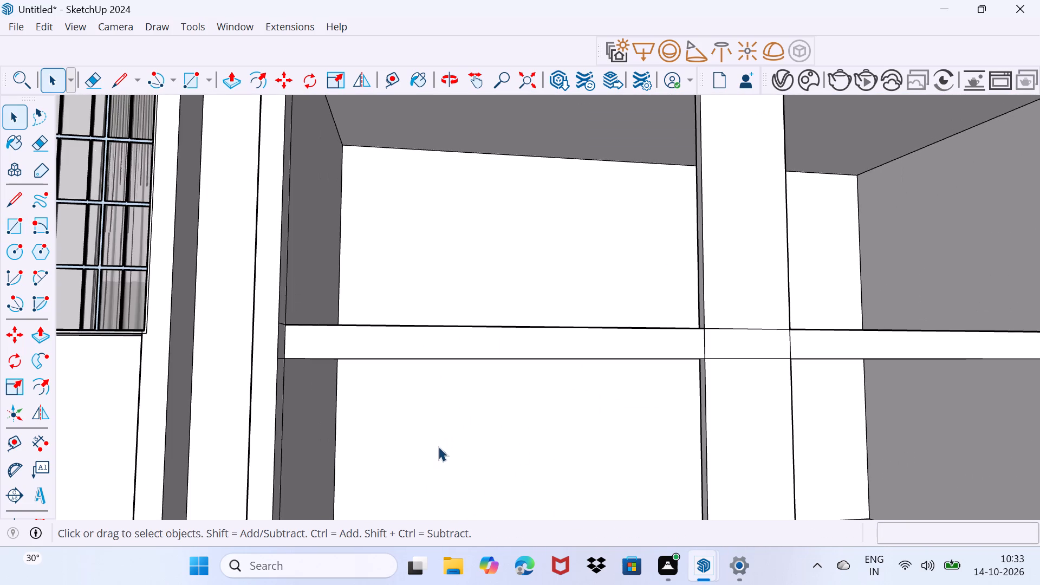
pyautogui.moveTo(438, 448); pyautogui.dragTo(432, 317, button='middle')
pyautogui.scroll(2, 341, 434)
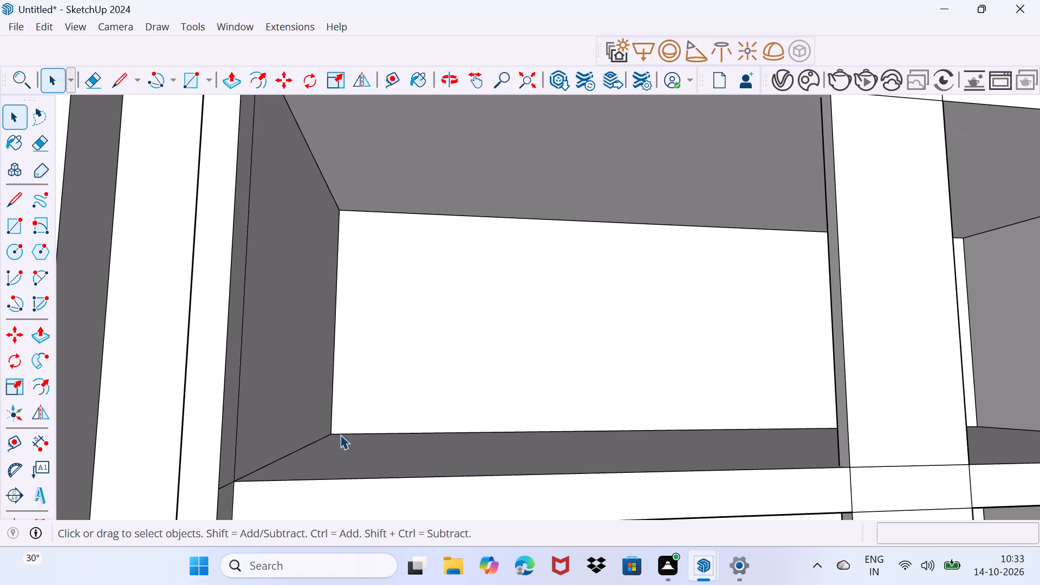
pyautogui.press('r')
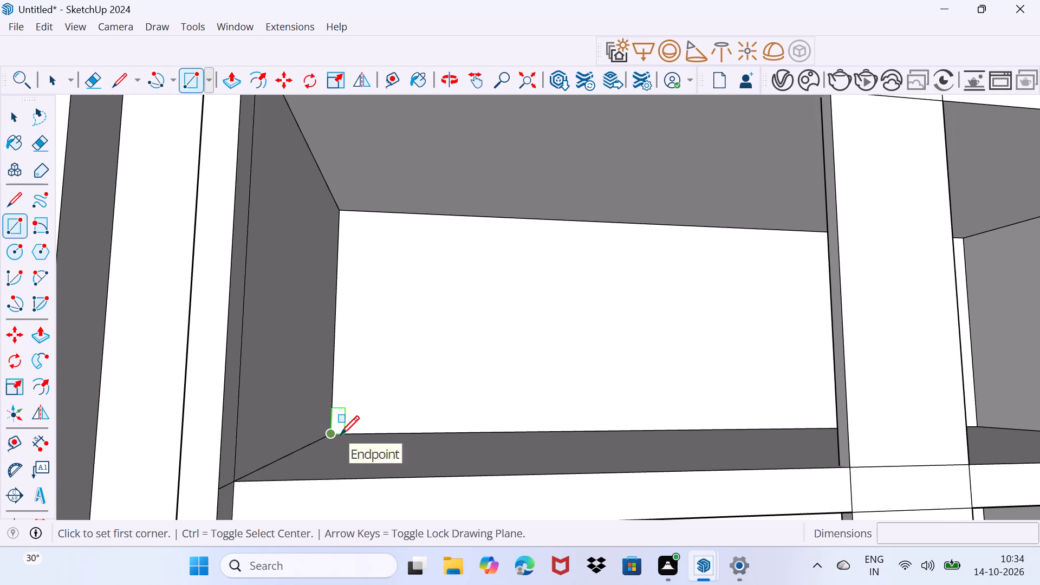
pyautogui.click(329, 432)
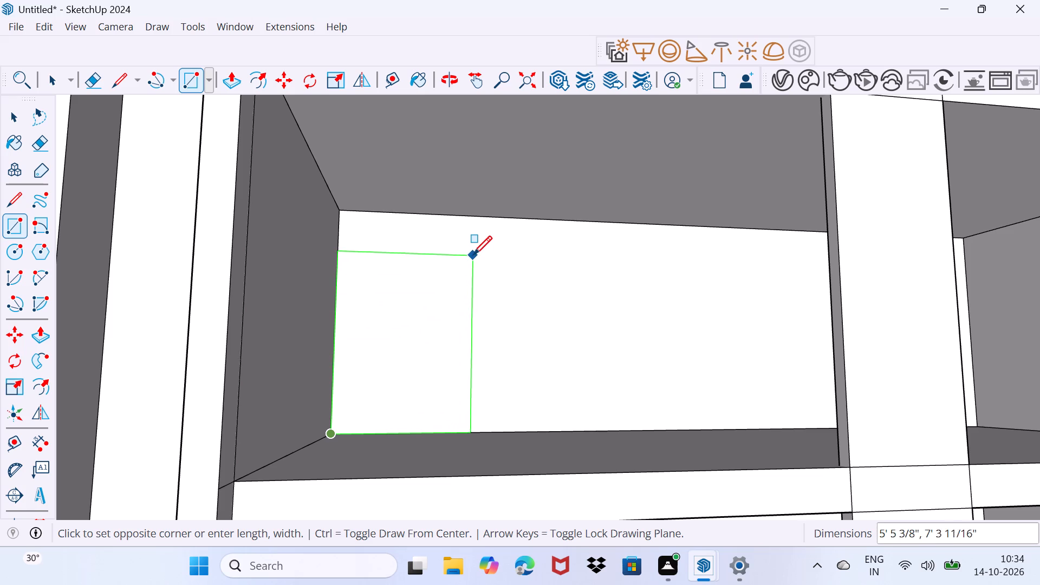
pyautogui.click(521, 219)
pyautogui.press('space')
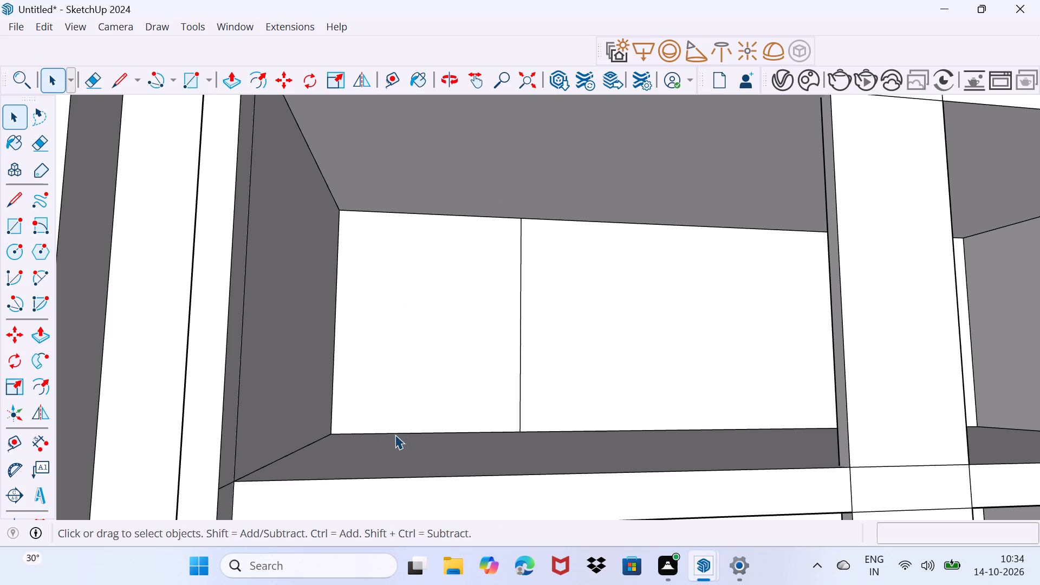
# Copy the rectangle's four edges 10' straight up onto the back wall of the storey above, starting at floor level.
pyautogui.click(395, 434)
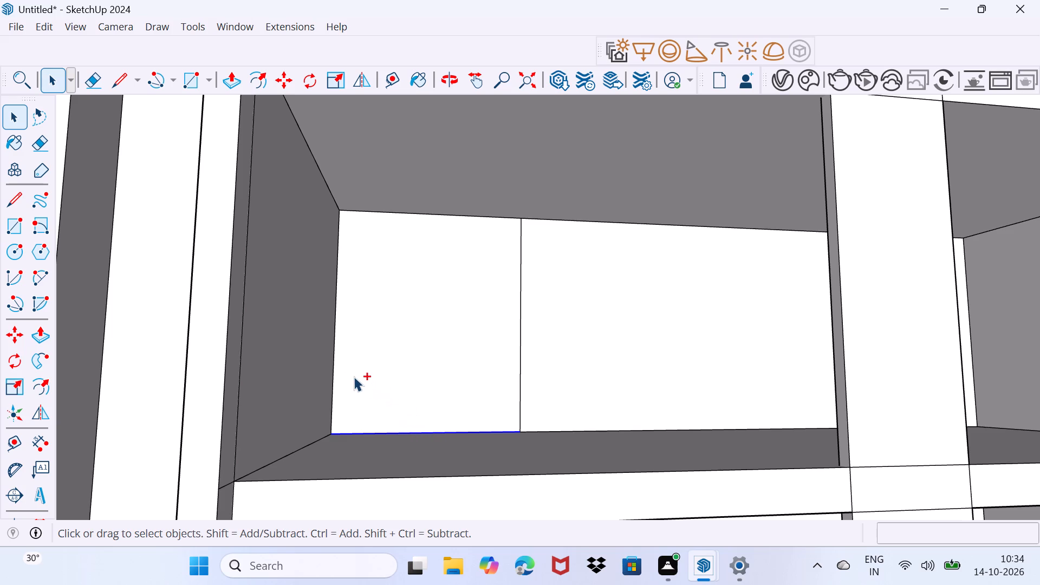
pyautogui.keyDown('ctrl'); pyautogui.click(333, 372); pyautogui.keyUp('ctrl')
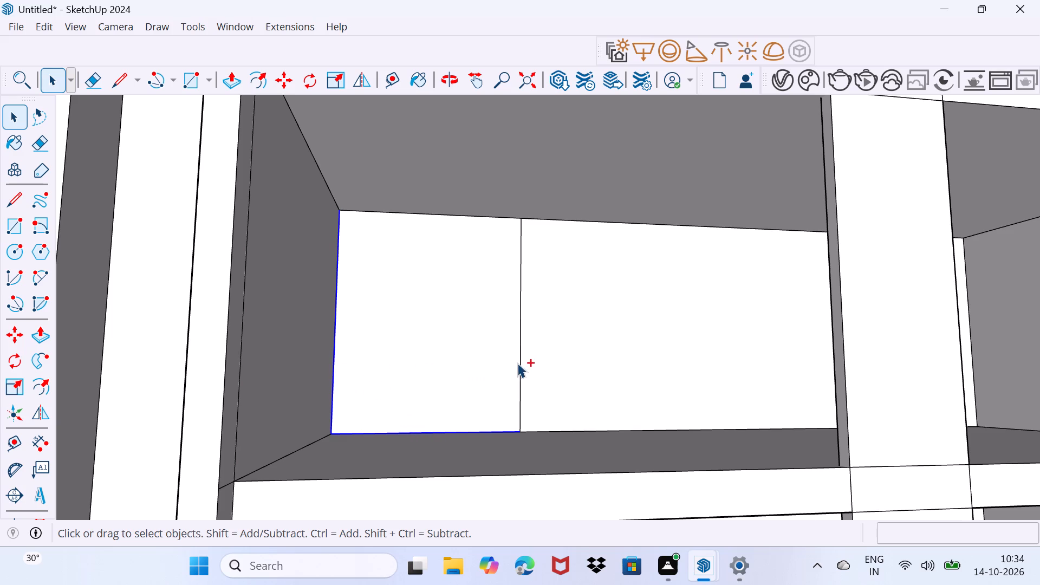
pyautogui.keyDown('ctrl'); pyautogui.click(519, 361); pyautogui.keyUp('ctrl')
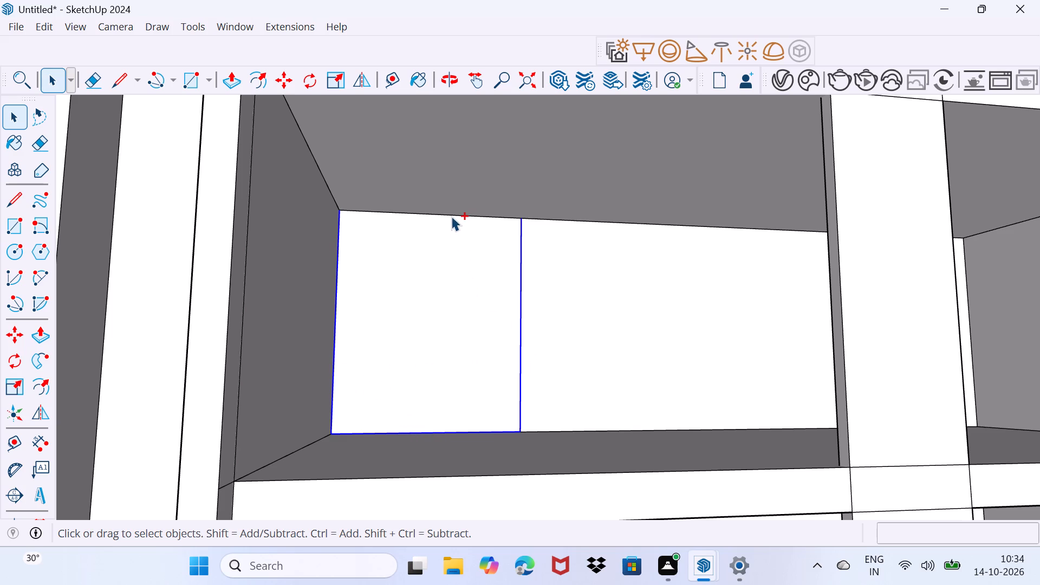
pyautogui.keyDown('ctrl'); pyautogui.click(451, 214); pyautogui.keyUp('ctrl')
pyautogui.scroll(-3, 495, 374)
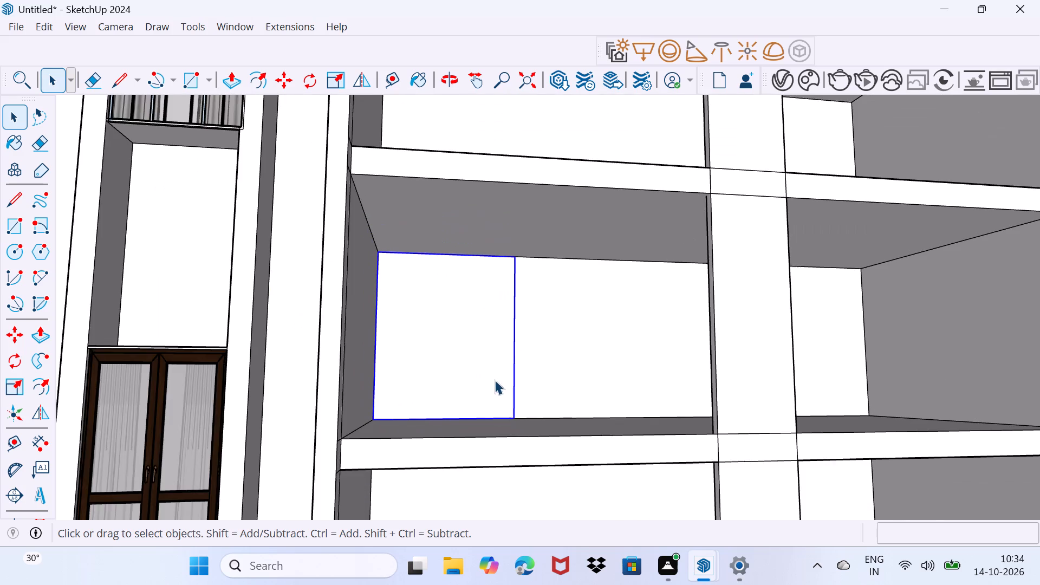
pyautogui.scroll(2, 515, 417)
pyautogui.press('m')
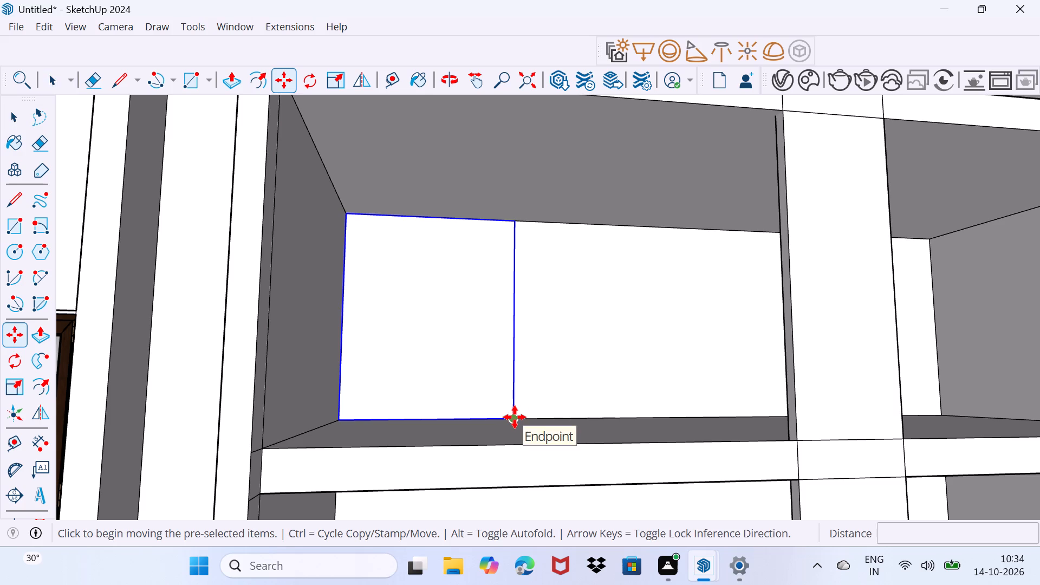
pyautogui.click(515, 417)
pyautogui.scroll(-3, 506, 306)
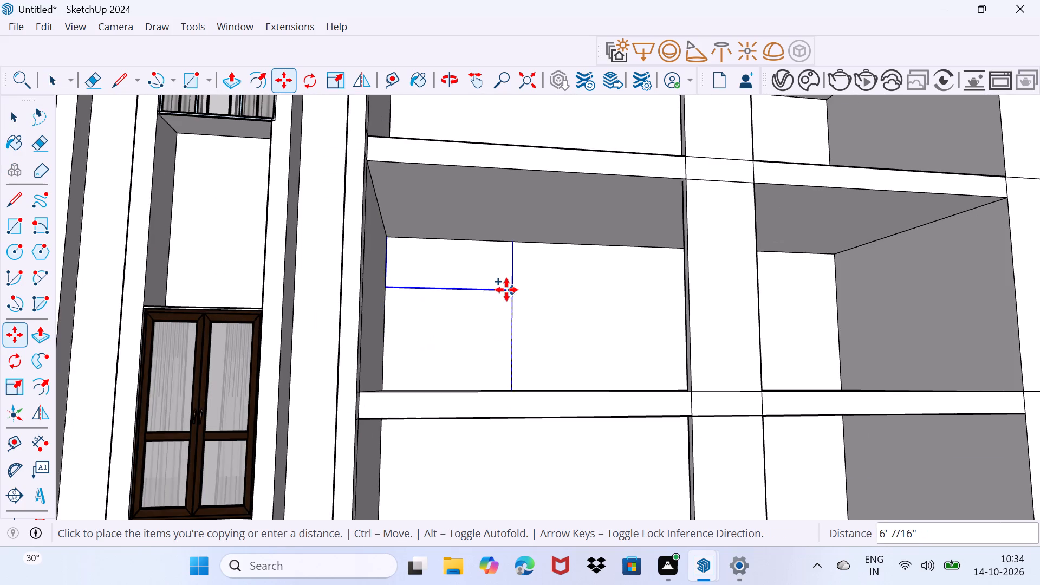
pyautogui.keyDown('shift'); pyautogui.moveTo(506, 286); pyautogui.dragTo(497, 475, button='middle'); pyautogui.keyUp('shift')
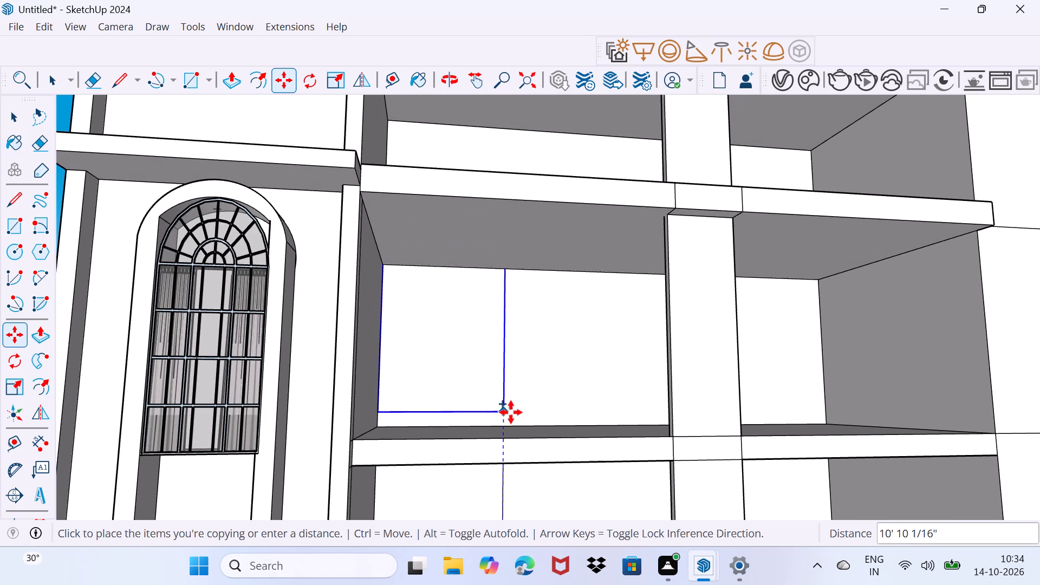
pyautogui.click(512, 425)
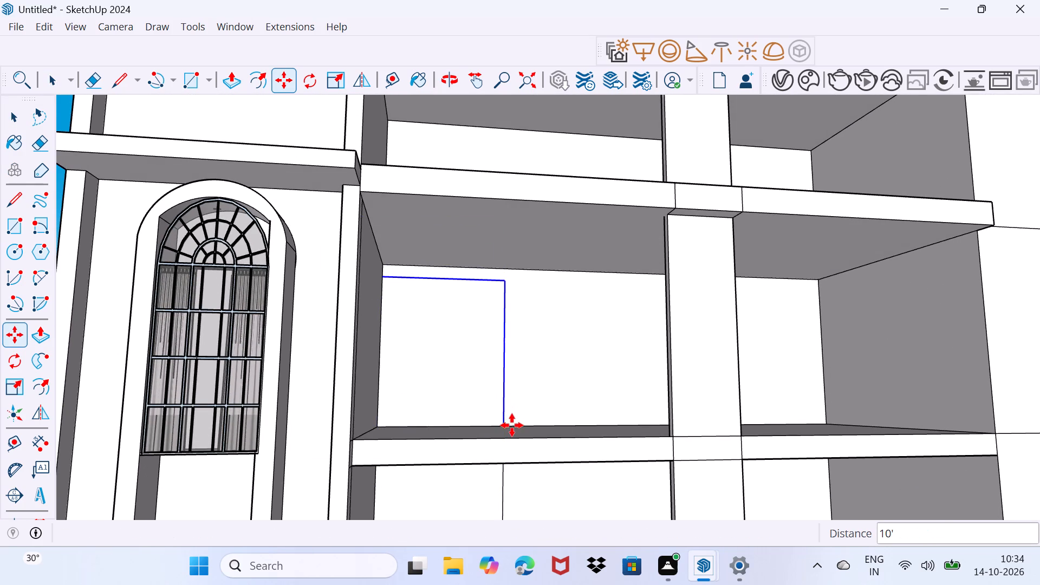
# Copy the same edges straight up by about 11' onto the top storey's back wall, starting at floor level.
pyautogui.click(504, 428)
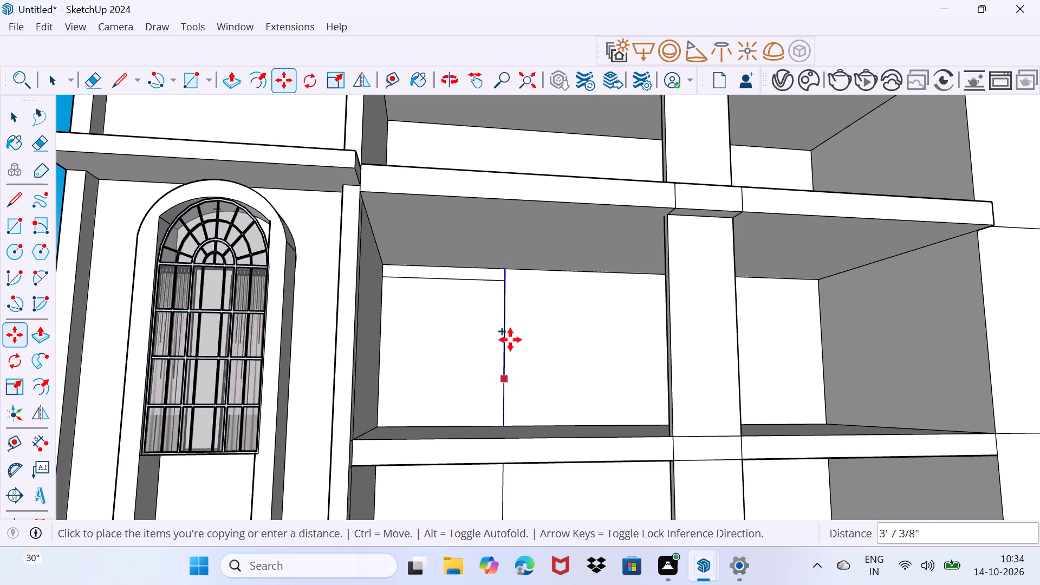
pyautogui.keyDown('shift'); pyautogui.moveTo(521, 240); pyautogui.dragTo(469, 464, button='middle'); pyautogui.keyUp('shift')
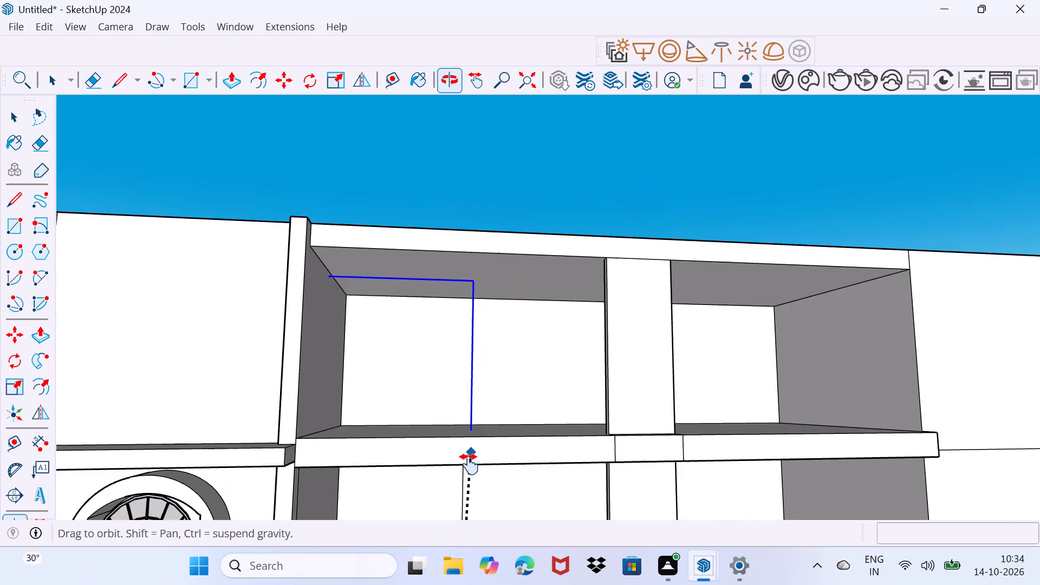
pyautogui.keyDown('shift'); pyautogui.moveTo(469, 464); pyautogui.dragTo(469, 465, button='middle'); pyautogui.keyUp('shift')
pyautogui.scroll(6, 463, 425)
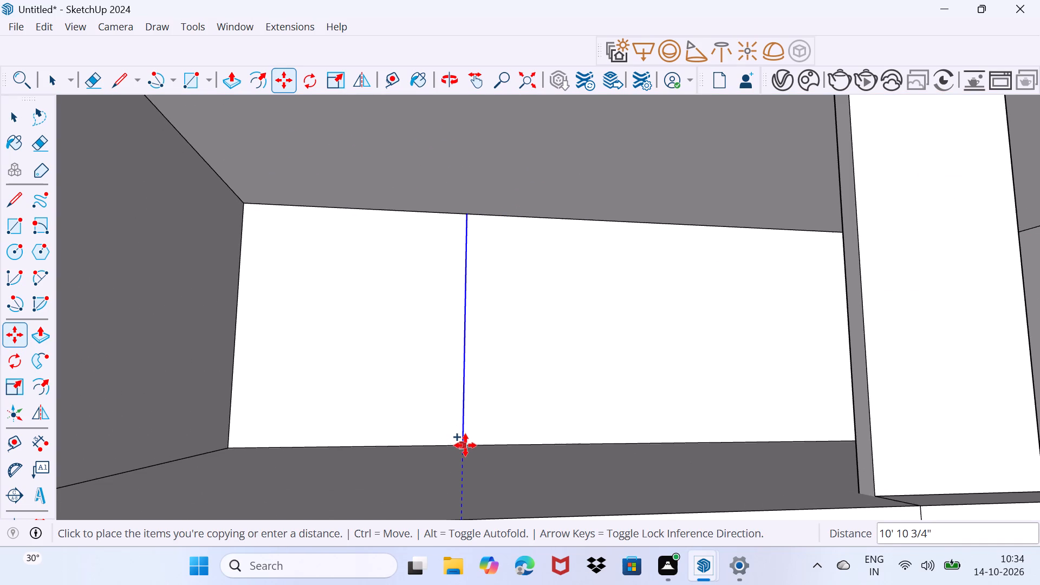
pyautogui.click(469, 446)
pyautogui.press('space')
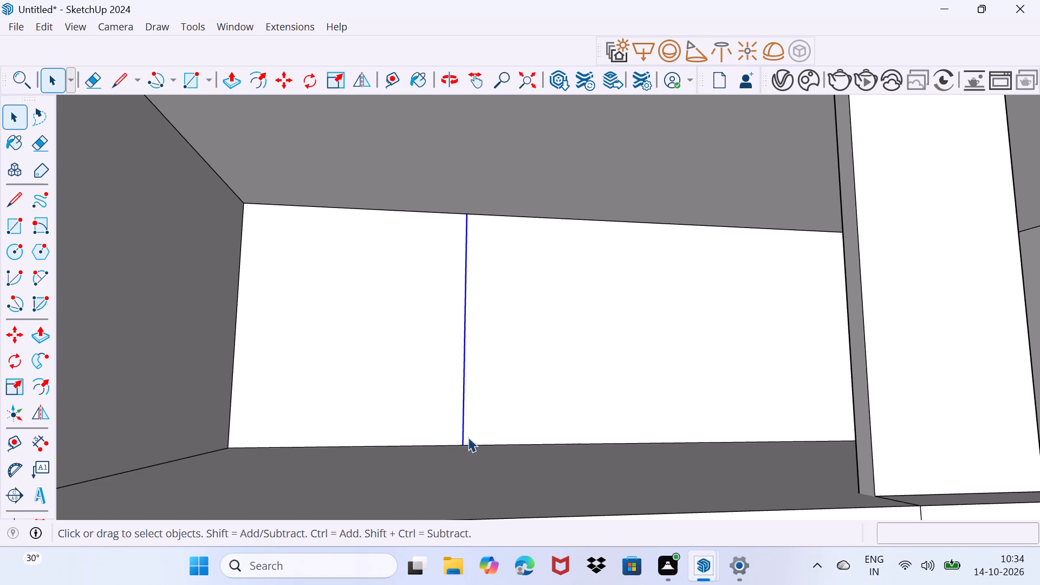
# Trace the top and bottom edges of the top storey's copied opening with lines to the wall corner.
pyautogui.press('l')
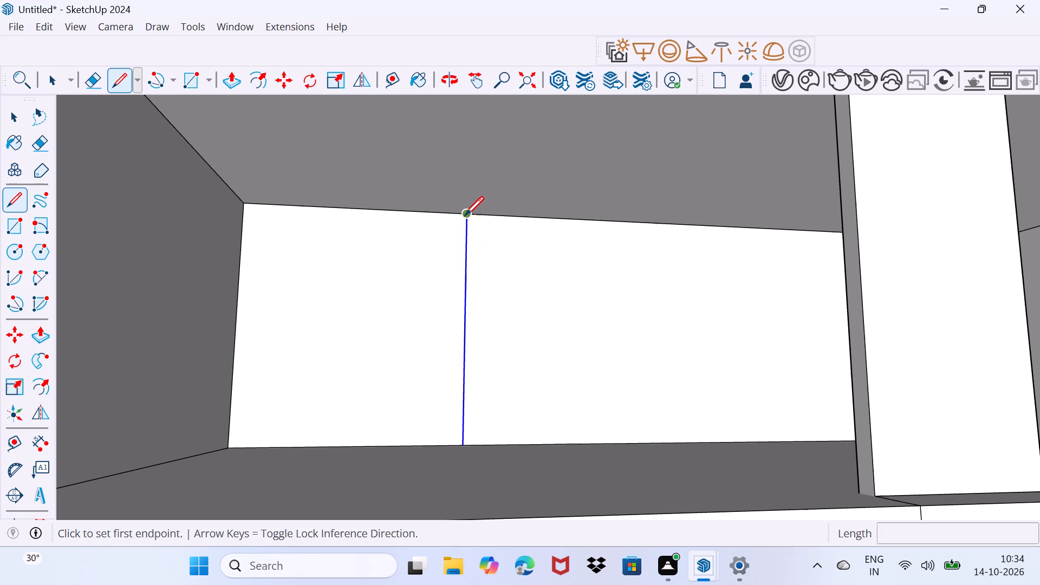
pyautogui.click(464, 217)
pyautogui.click(238, 202)
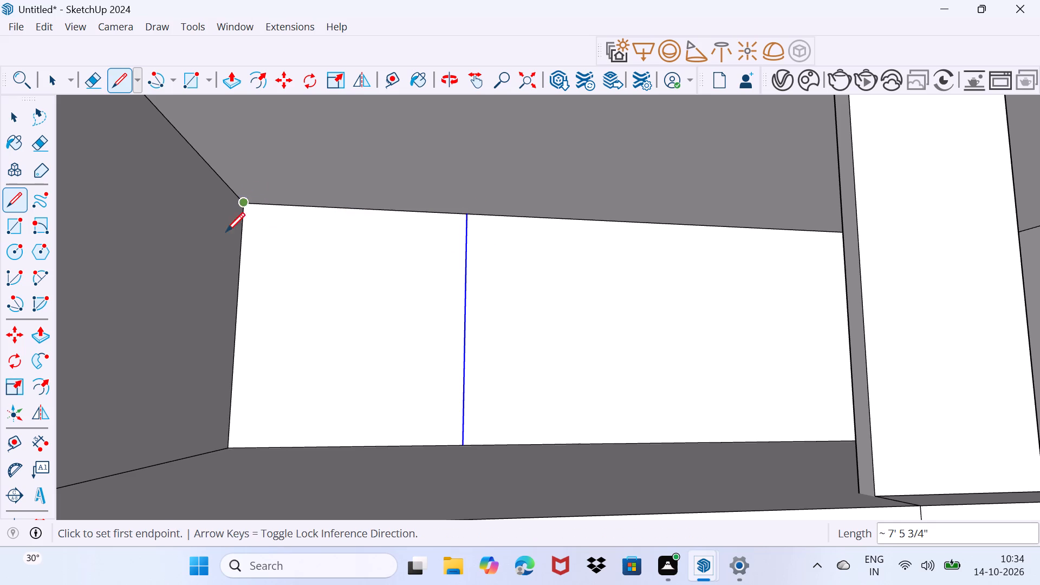
pyautogui.click(225, 448)
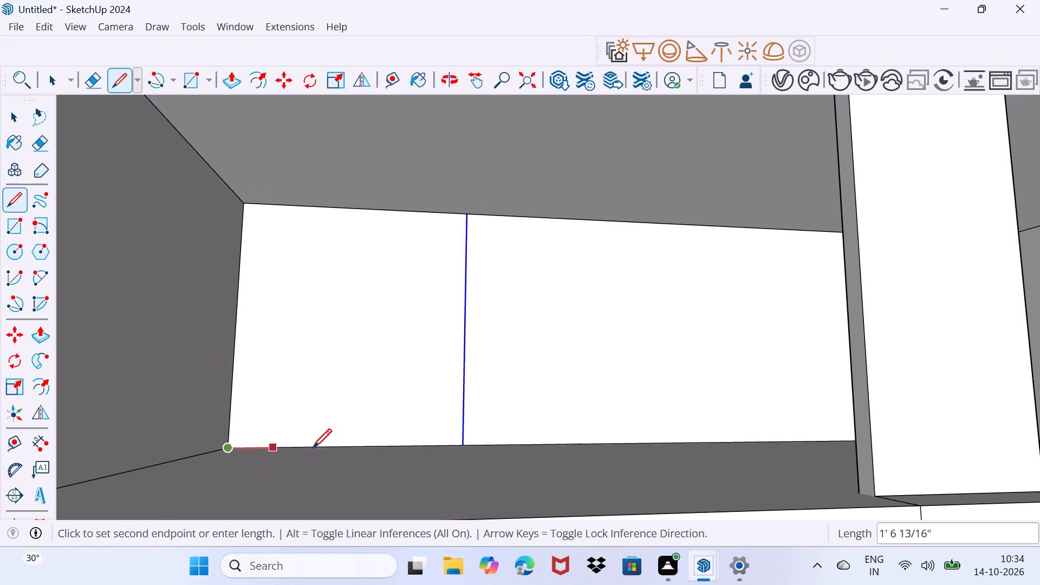
pyautogui.click(463, 446)
pyautogui.press('space')
# Draw a horizontal line about 7' 5 3/4" long across the third-from-top storey's rectangle, just below the ceiling.
pyautogui.scroll(-3, 354, 351)
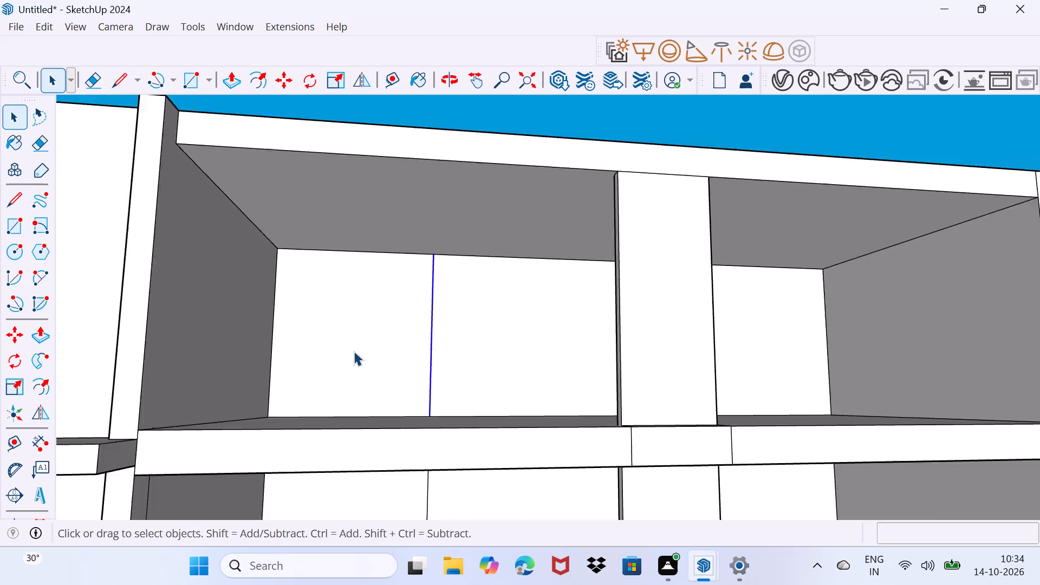
pyautogui.scroll(-6, 354, 351)
pyautogui.moveTo(387, 296); pyautogui.dragTo(397, 334, button='middle')
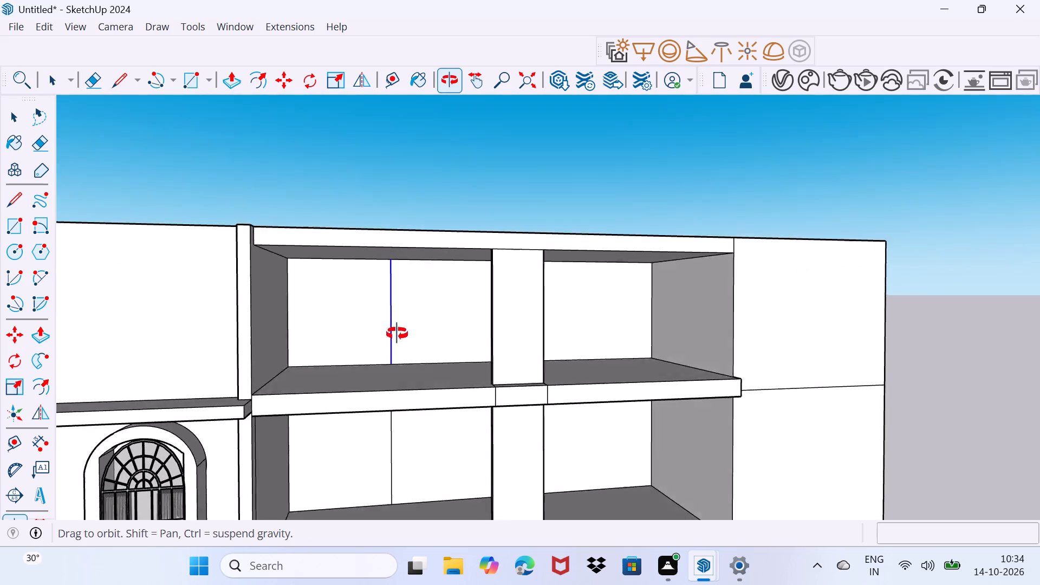
pyautogui.moveTo(397, 334); pyautogui.dragTo(391, 327, button='middle')
pyautogui.scroll(-11, 356, 326)
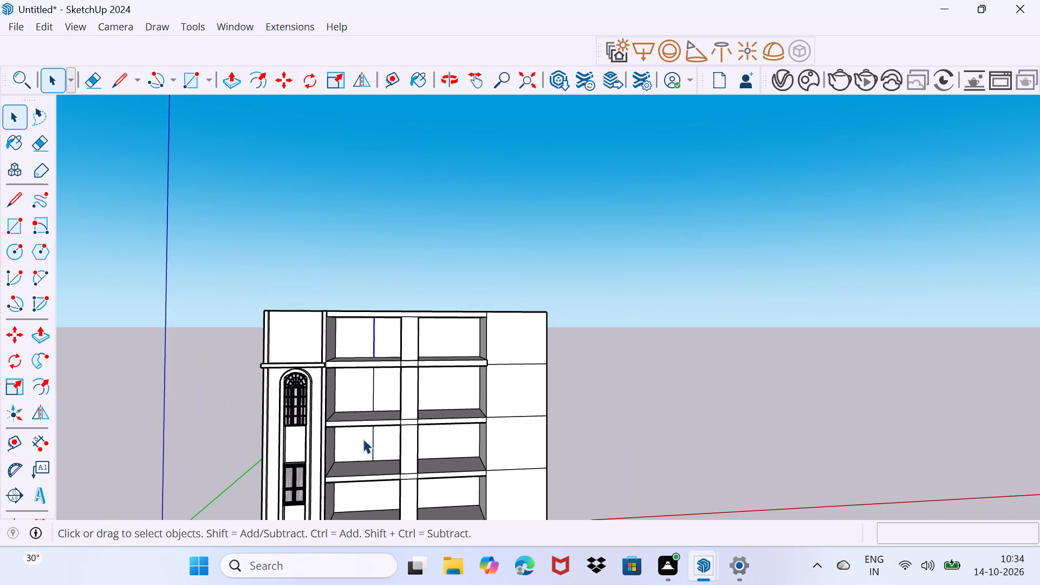
pyautogui.scroll(10, 341, 449)
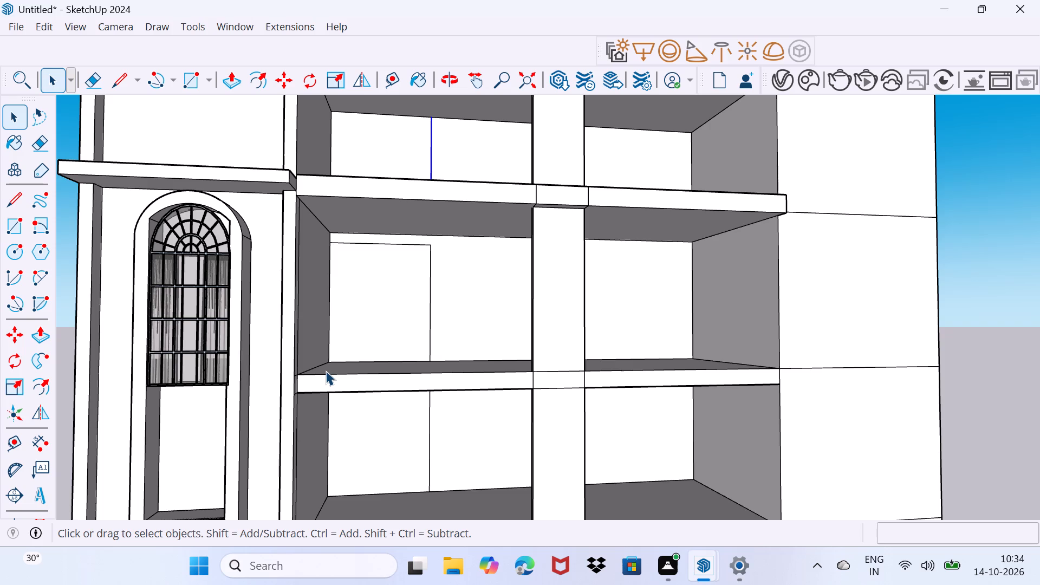
pyautogui.scroll(1, 379, 440)
pyautogui.moveTo(379, 440); pyautogui.dragTo(375, 406, button='middle')
pyautogui.scroll(-2, 375, 406)
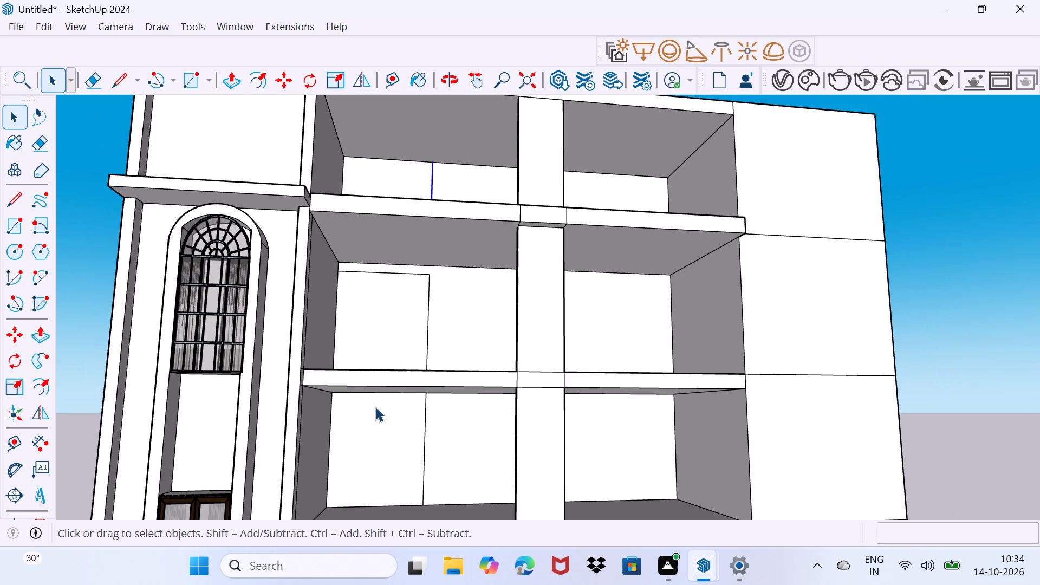
pyautogui.scroll(4, 375, 428)
pyautogui.press('l')
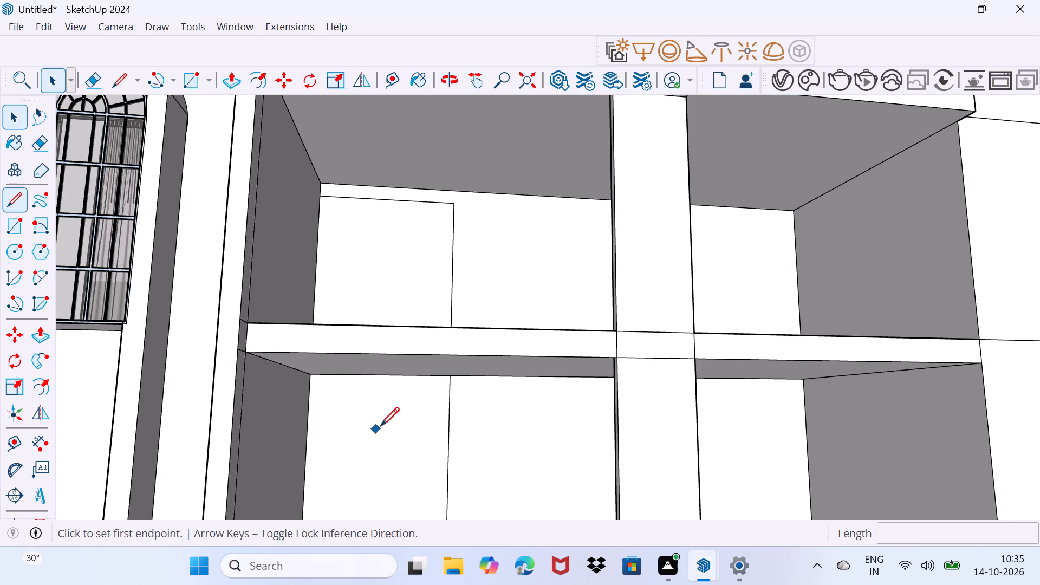
pyautogui.click(449, 391)
pyautogui.click(316, 394)
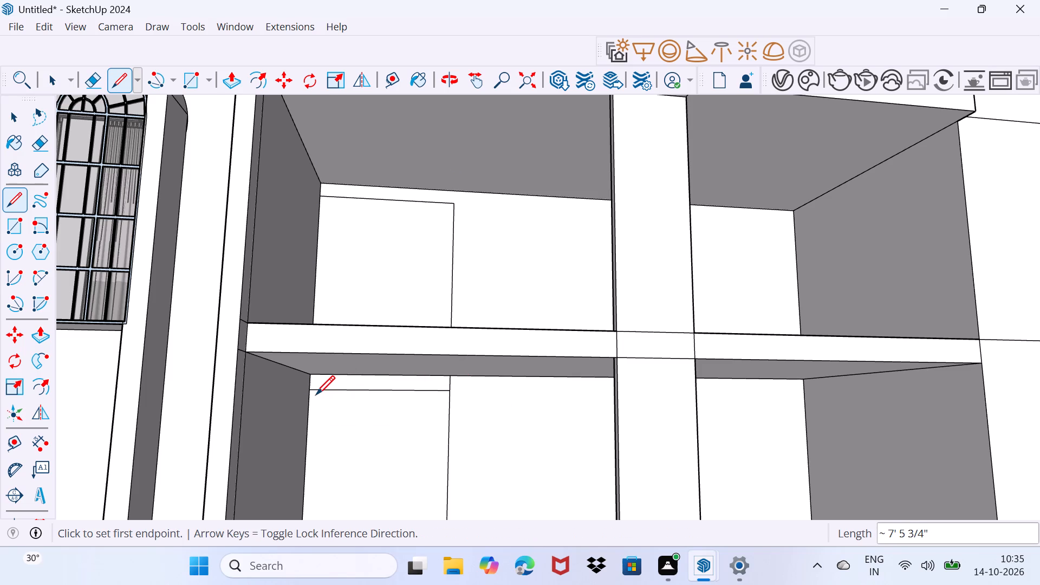
pyautogui.press('space')
# Move the new horizontal line down by about 8" along the rectangle's vertical edge.
pyautogui.click(348, 391)
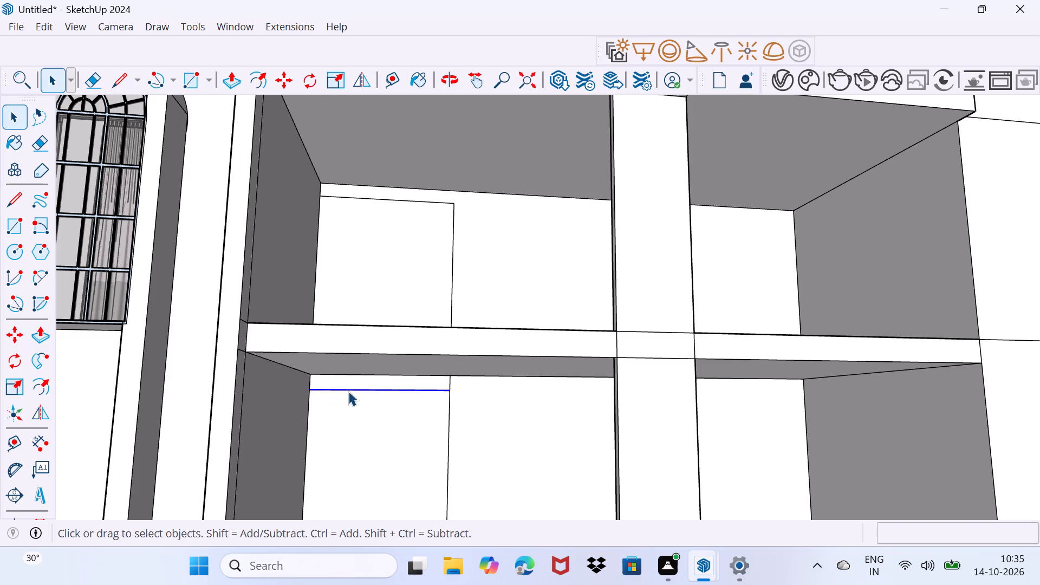
pyautogui.press('m')
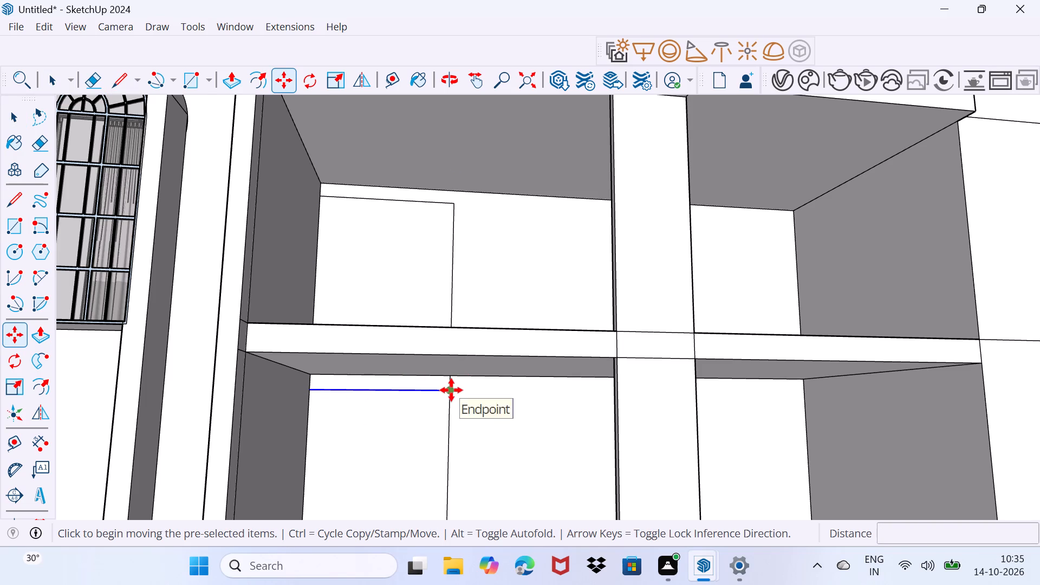
pyautogui.click(451, 390)
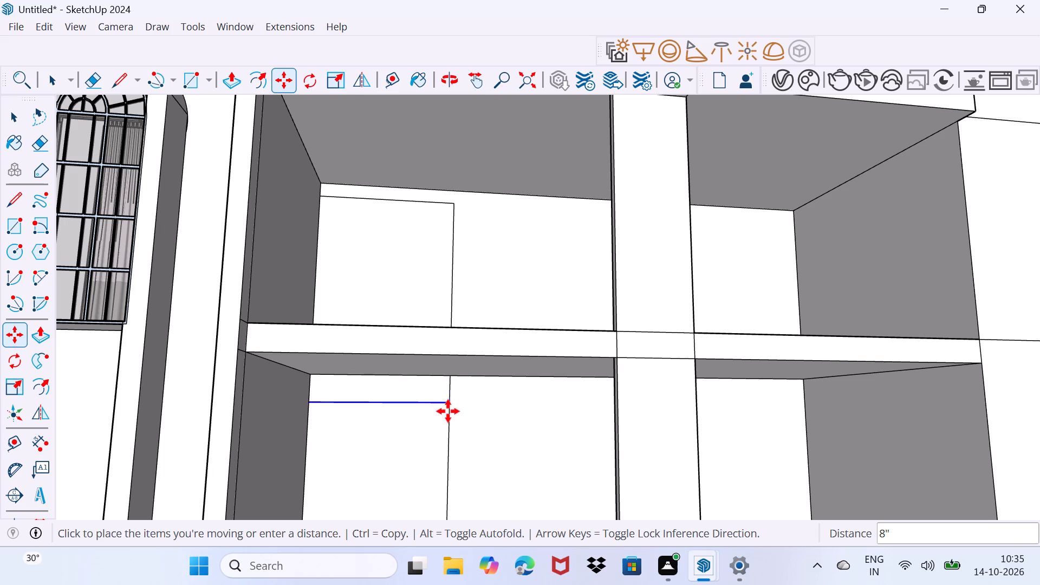
pyautogui.click(448, 411)
pyautogui.press('space')
pyautogui.moveTo(423, 426); pyautogui.dragTo(440, 410)
# Erase the short vertical edge segment between the horizontal line and the ceiling.
pyautogui.scroll(2, 438, 391)
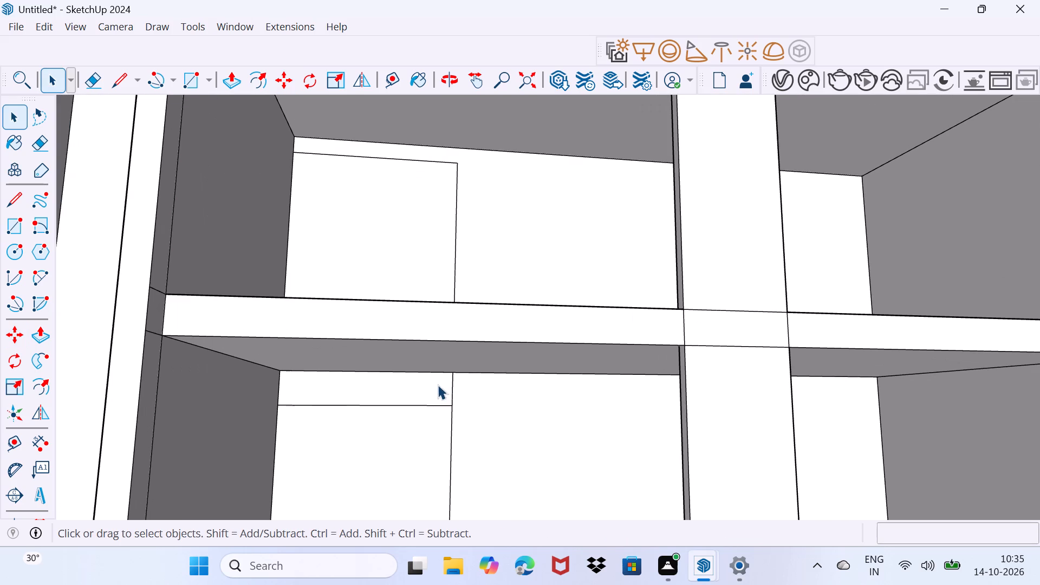
pyautogui.press('e')
pyautogui.moveTo(450, 387); pyautogui.dragTo(471, 389)
# Copy the top edge of the second-from-top storey's opening a short distance down along its vertical edge.
pyautogui.scroll(-8, 453, 398)
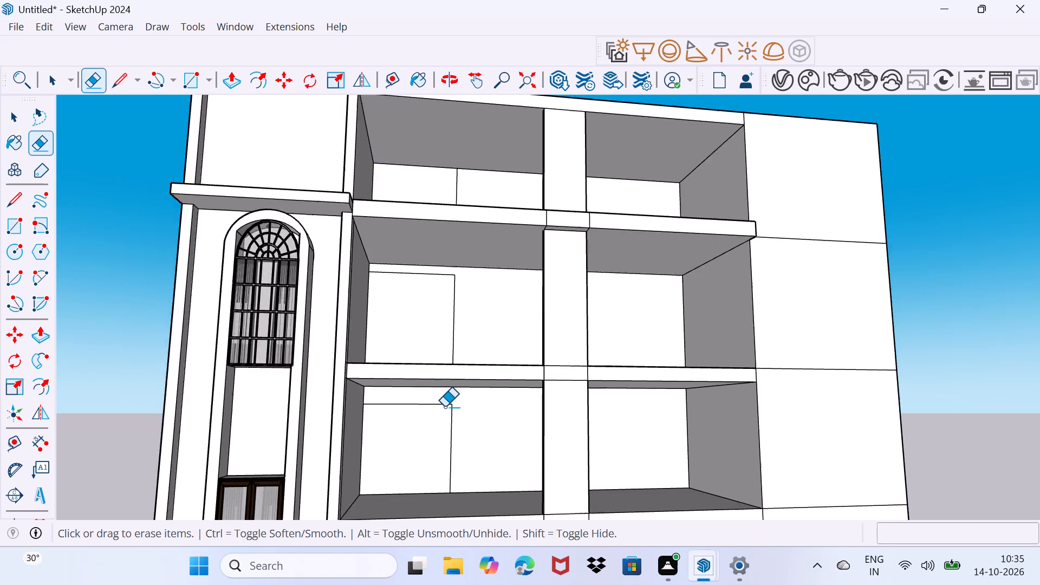
pyautogui.scroll(-2, 445, 407)
pyautogui.scroll(5, 430, 325)
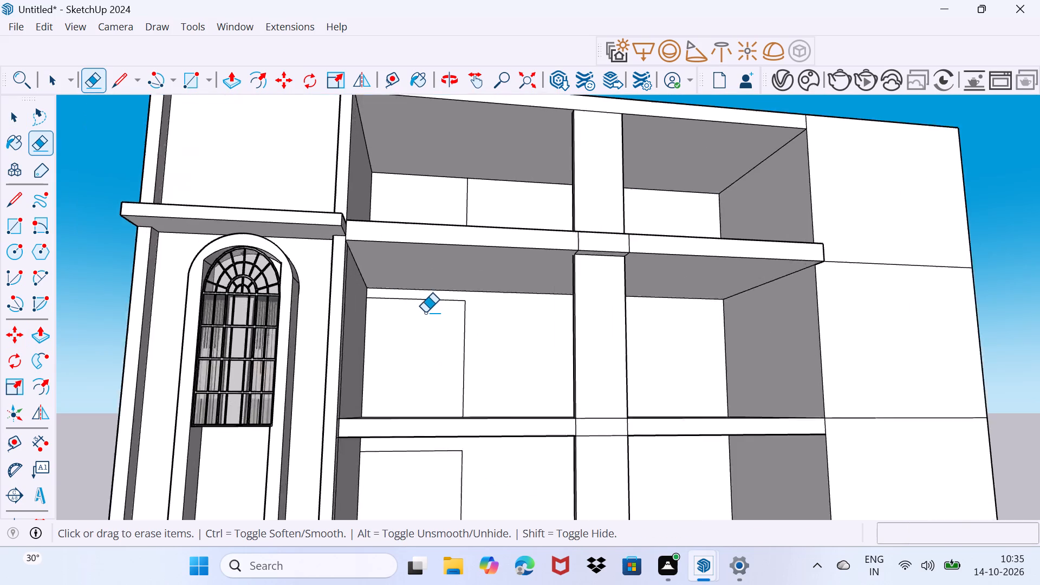
pyautogui.scroll(2, 425, 313)
pyautogui.press('space')
pyautogui.click(426, 294)
pyautogui.scroll(3, 457, 298)
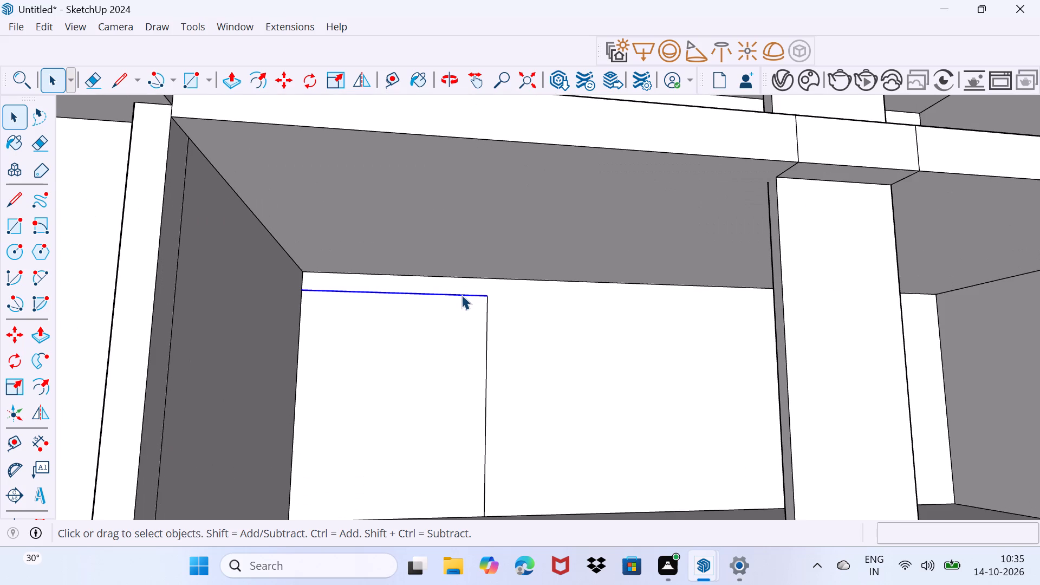
pyautogui.press('m')
pyautogui.click(486, 296)
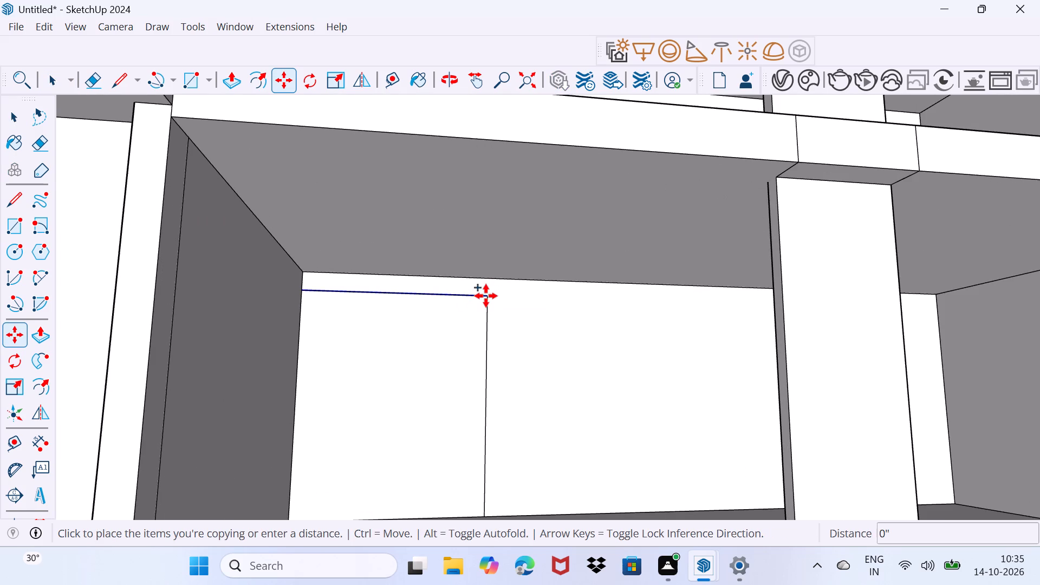
pyautogui.click(486, 321)
pyautogui.press('space')
pyautogui.moveTo(448, 355); pyautogui.dragTo(452, 353)
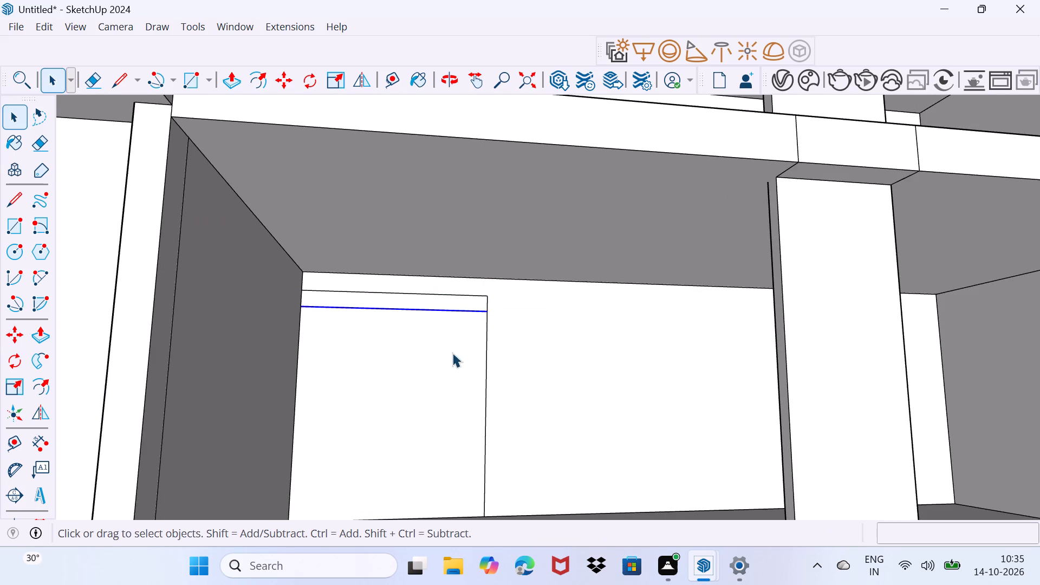
pyautogui.moveTo(452, 353); pyautogui.dragTo(458, 346)
# Erase the second-from-top storey opening's original top edge and the short vertical stub above the copied line.
pyautogui.scroll(2, 438, 301)
pyautogui.press('e')
pyautogui.click(447, 291)
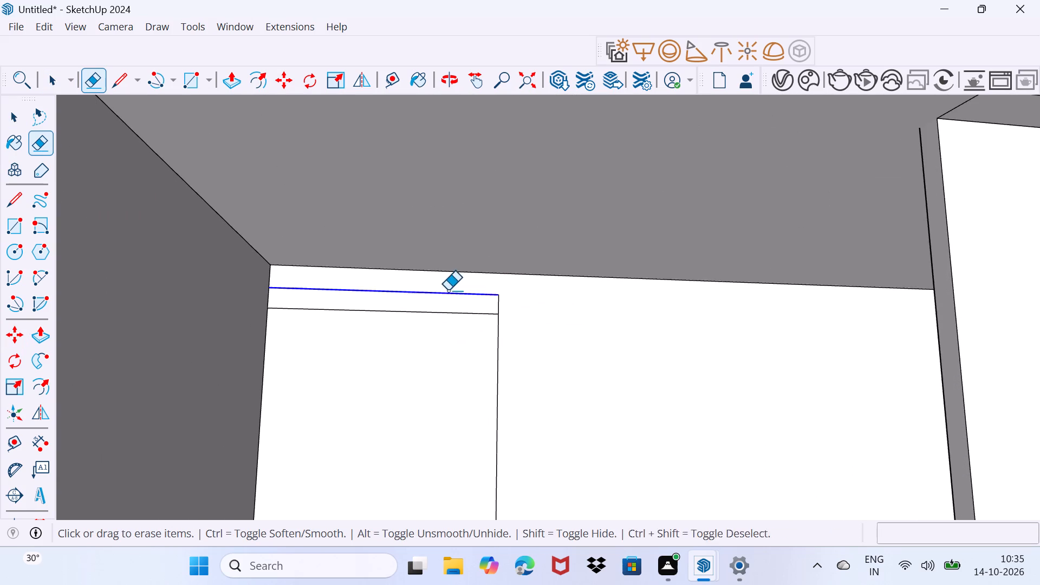
pyautogui.moveTo(500, 304); pyautogui.dragTo(494, 301)
pyautogui.scroll(-8, 538, 336)
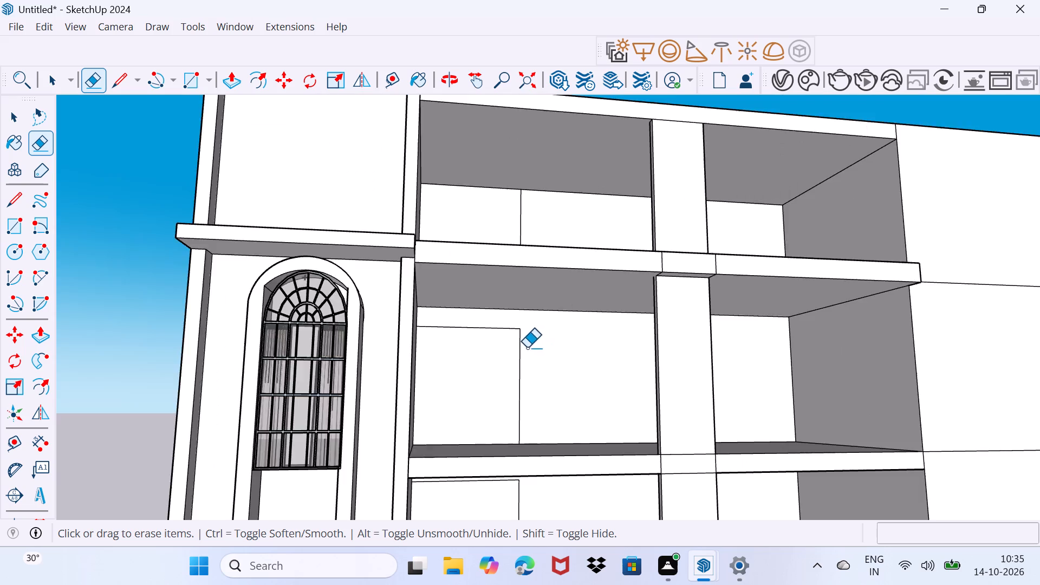
# Draw a horizontal line about 7' 5 3/4" long across the top storey's opening, from its vertical edge to the wall corner.
pyautogui.scroll(-3, 527, 348)
pyautogui.keyDown('shift'); pyautogui.moveTo(517, 362); pyautogui.dragTo(449, 492, button='middle'); pyautogui.keyUp('shift')
pyautogui.scroll(4, 425, 399)
pyautogui.press('space')
pyautogui.press('l')
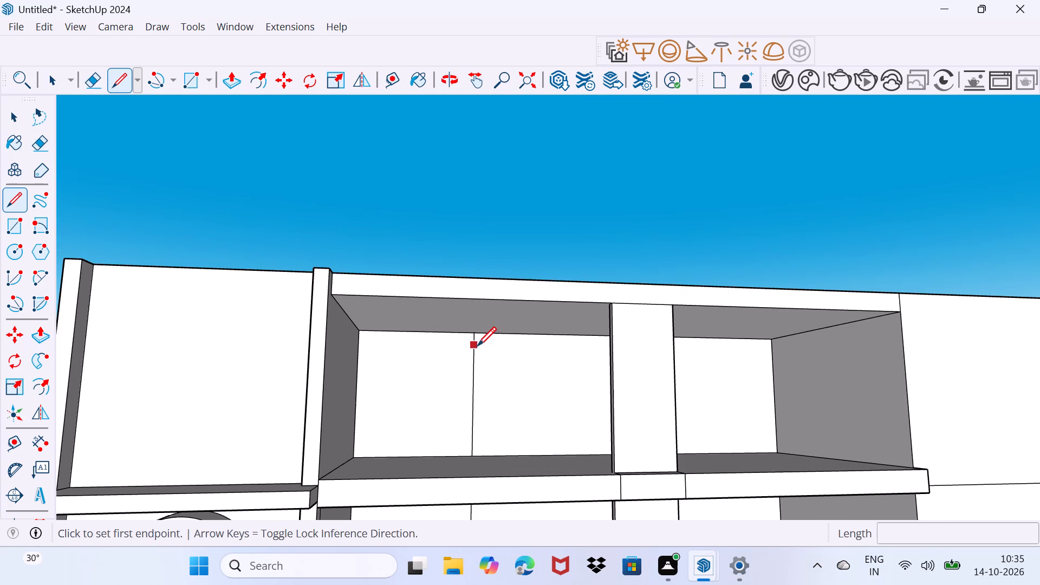
pyautogui.click(474, 346)
pyautogui.click(357, 350)
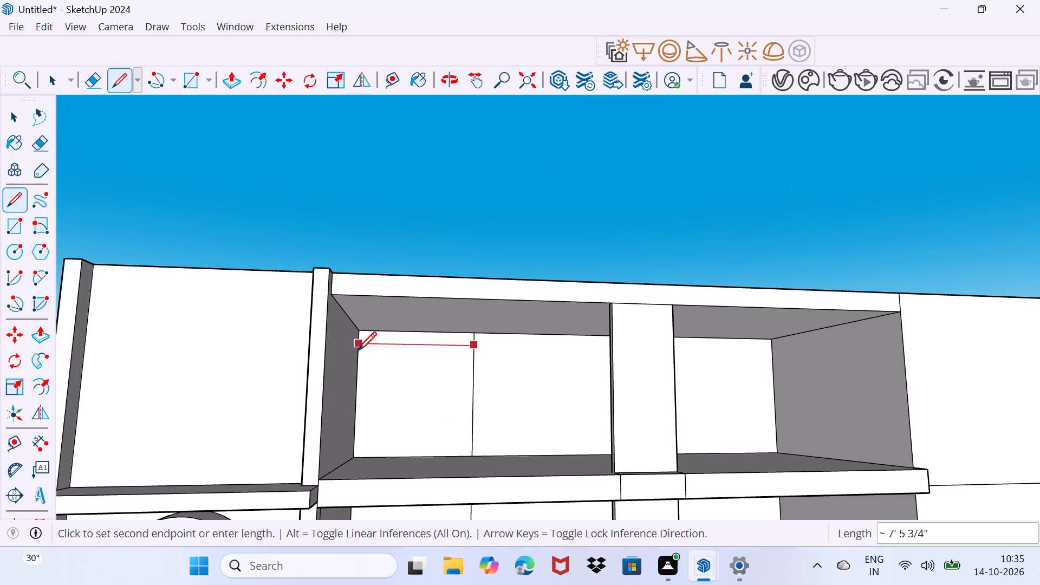
pyautogui.press('space')
# Copy the top storey's new horizontal line down by about 8" along the opening's vertical edge.
pyautogui.click(411, 343)
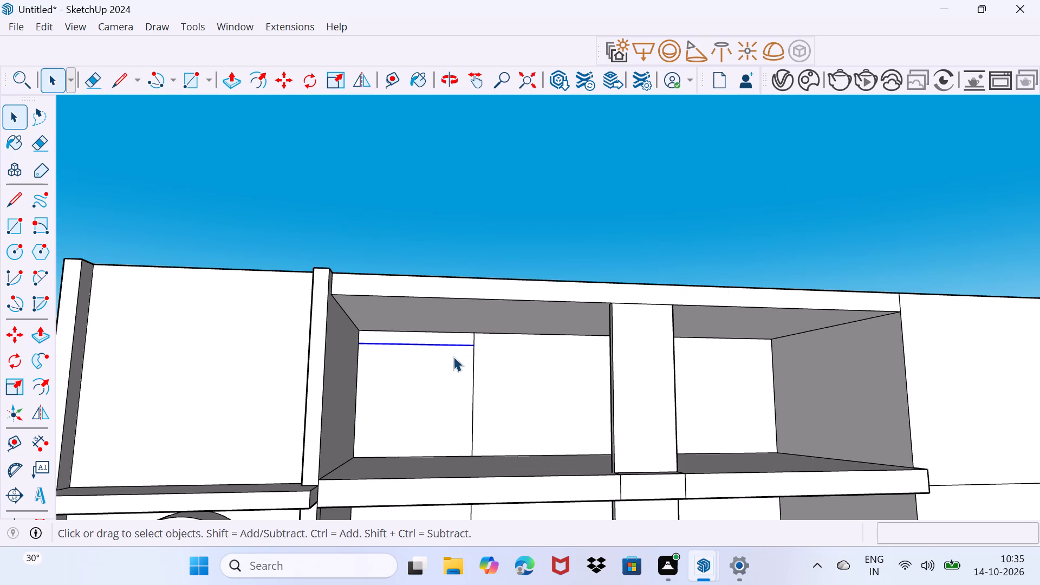
pyautogui.scroll(3, 455, 355)
pyautogui.press('m')
pyautogui.click(484, 339)
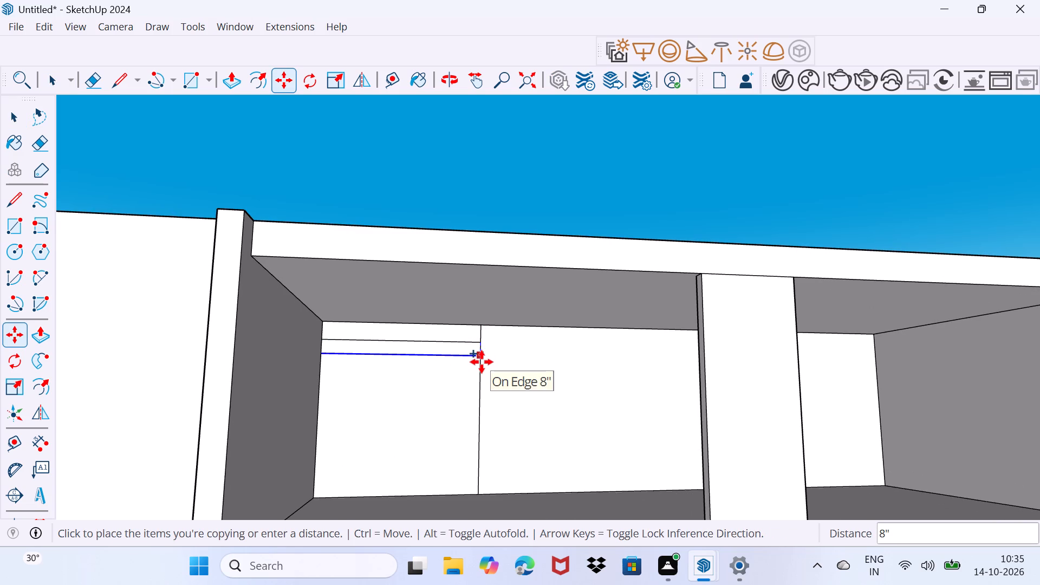
pyautogui.click(482, 362)
pyautogui.press('space')
pyautogui.moveTo(461, 368); pyautogui.dragTo(472, 355)
# Erase the top storey's upper horizontal line and the vertical edge segment between the copied line and the ceiling.
pyautogui.scroll(3, 461, 345)
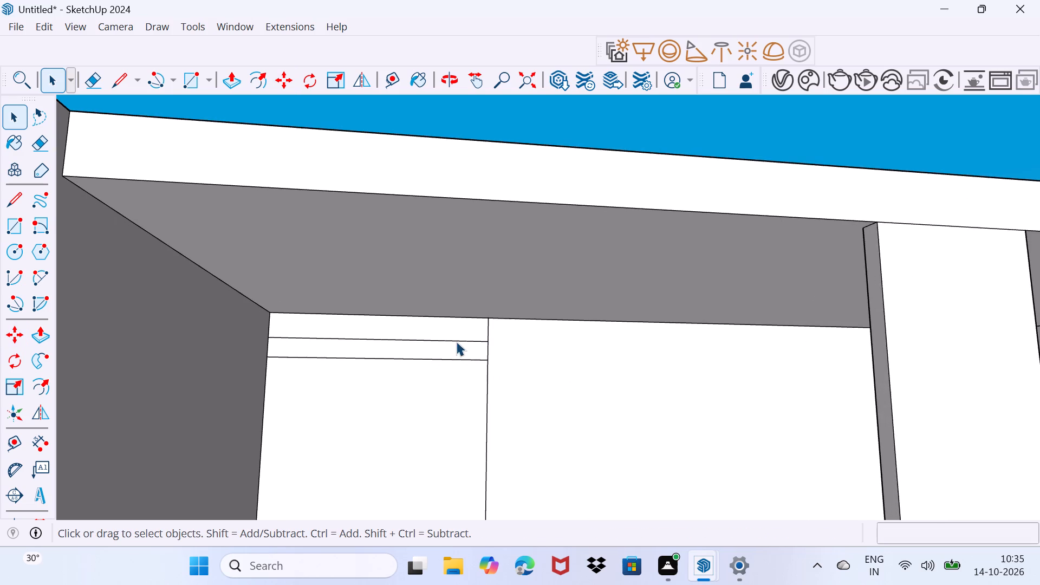
pyautogui.press('e')
pyautogui.click(456, 341)
pyautogui.moveTo(485, 341); pyautogui.dragTo(511, 341)
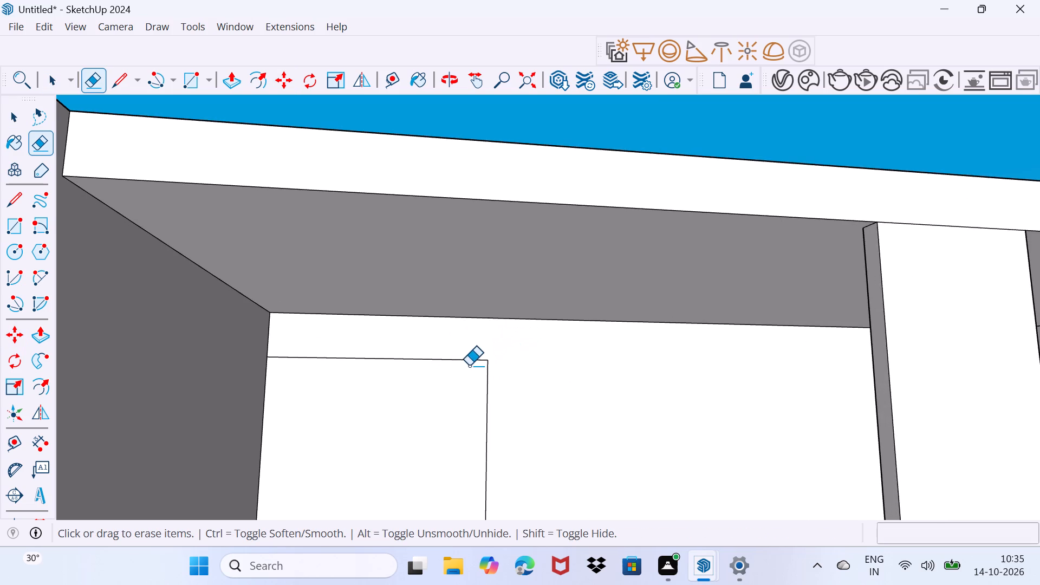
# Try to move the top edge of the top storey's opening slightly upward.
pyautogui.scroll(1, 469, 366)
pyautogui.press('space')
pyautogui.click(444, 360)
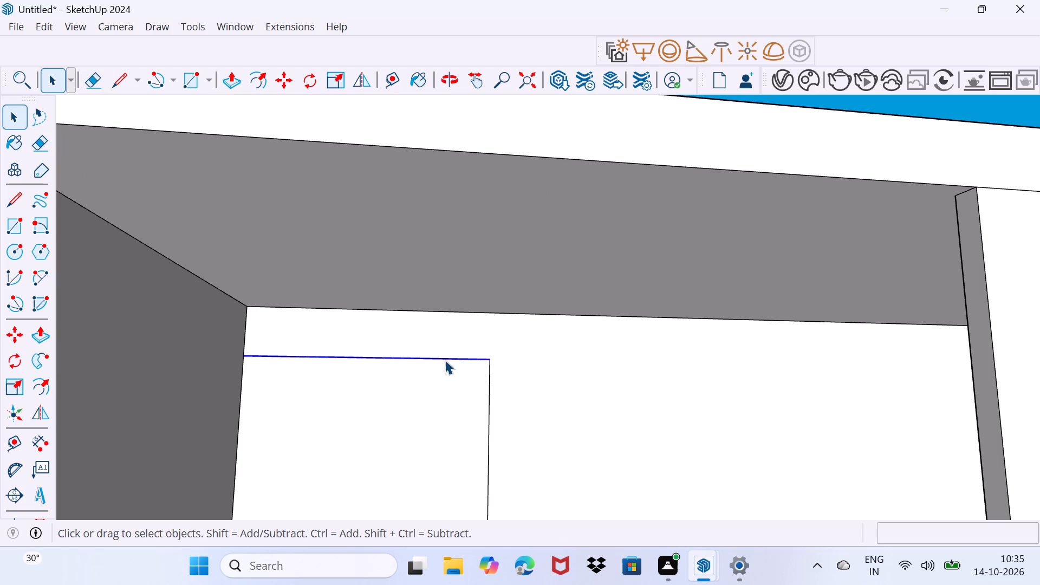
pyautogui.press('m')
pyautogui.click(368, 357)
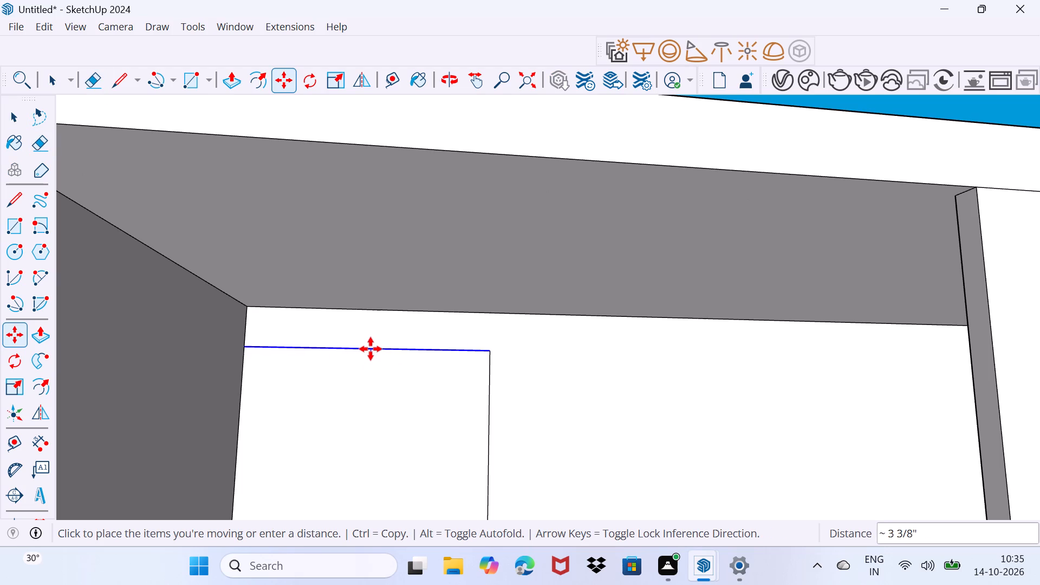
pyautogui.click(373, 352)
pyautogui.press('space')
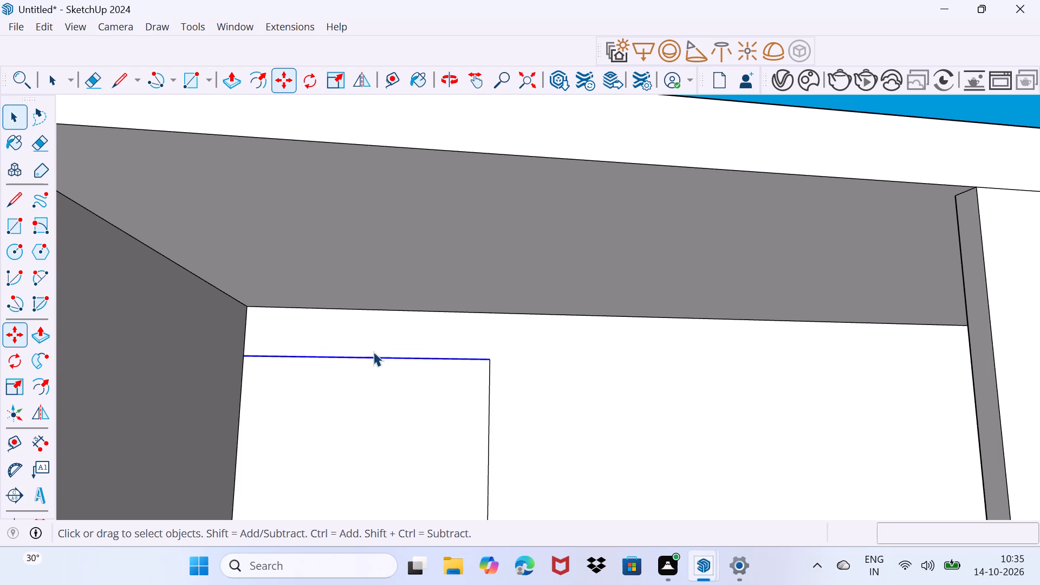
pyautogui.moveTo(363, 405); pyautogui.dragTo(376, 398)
# Push the rectangular opening face on the third-from-top storey's back wall inward to form a recess.
pyautogui.scroll(-14, 381, 385)
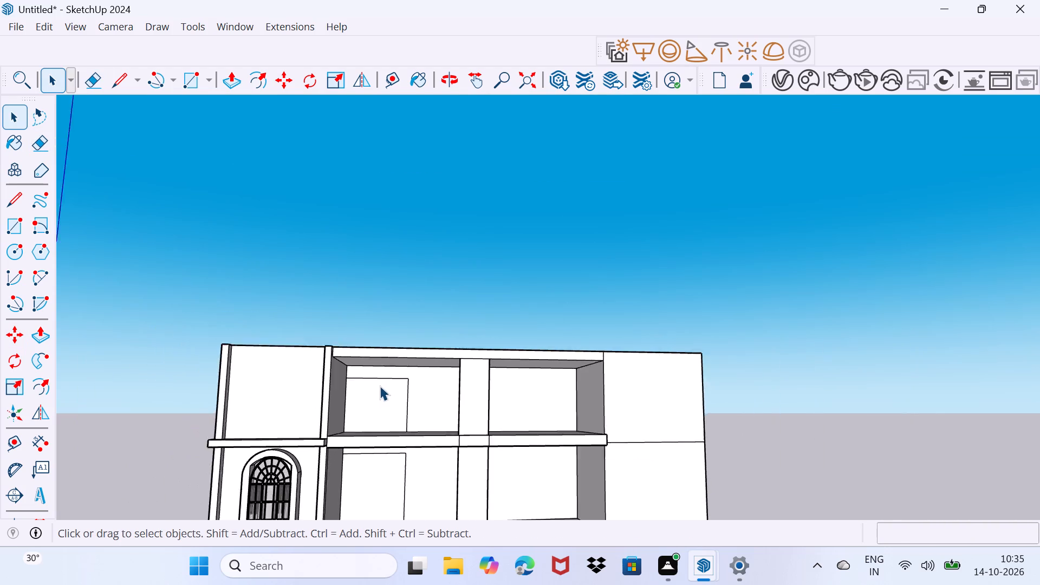
pyautogui.scroll(-5, 380, 386)
pyautogui.moveTo(406, 430); pyautogui.dragTo(413, 335, button='middle')
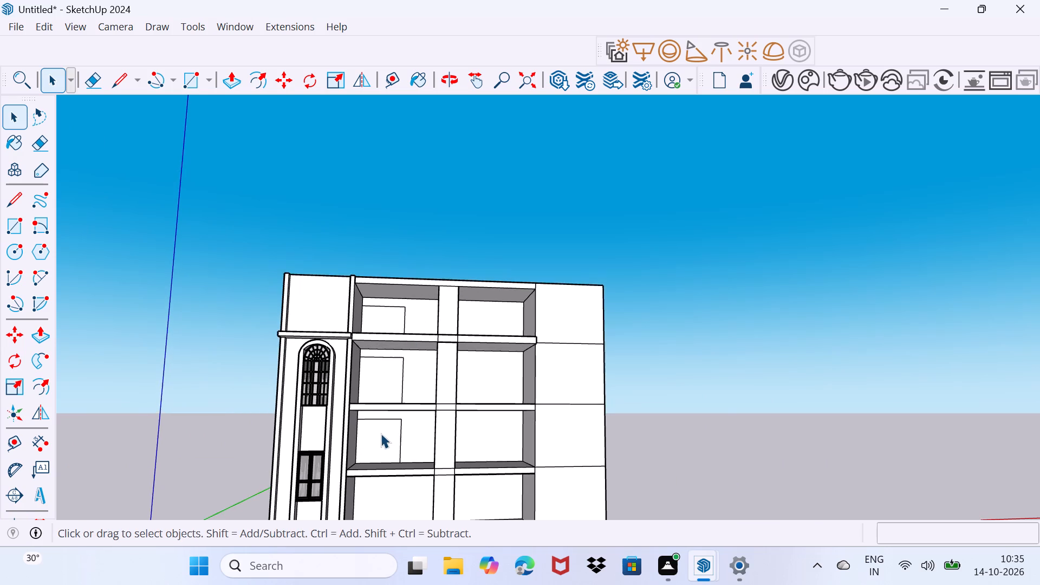
pyautogui.scroll(7, 380, 433)
pyautogui.press('p')
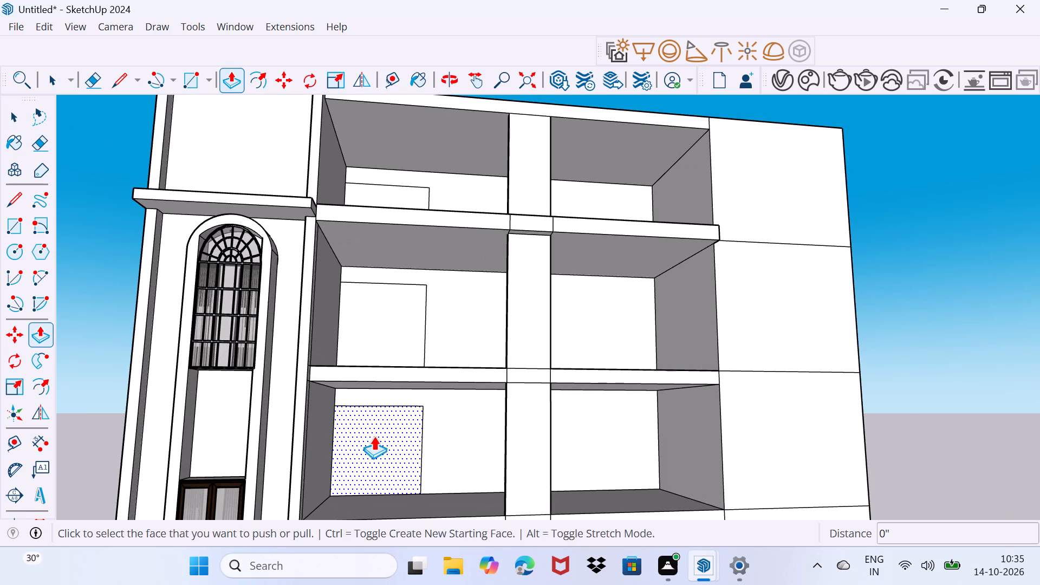
pyautogui.click(371, 439)
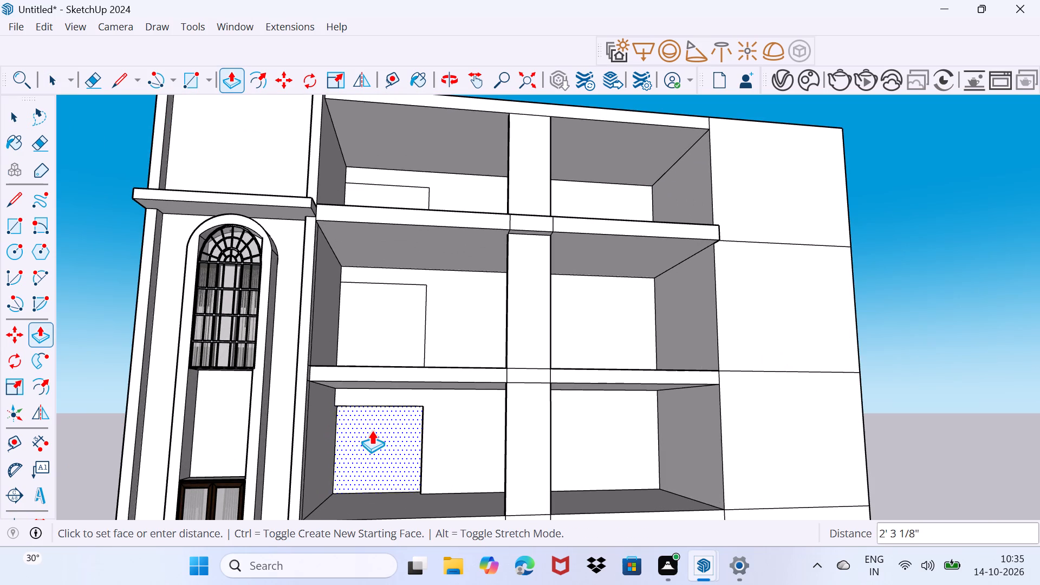
pyautogui.scroll(4, 372, 430)
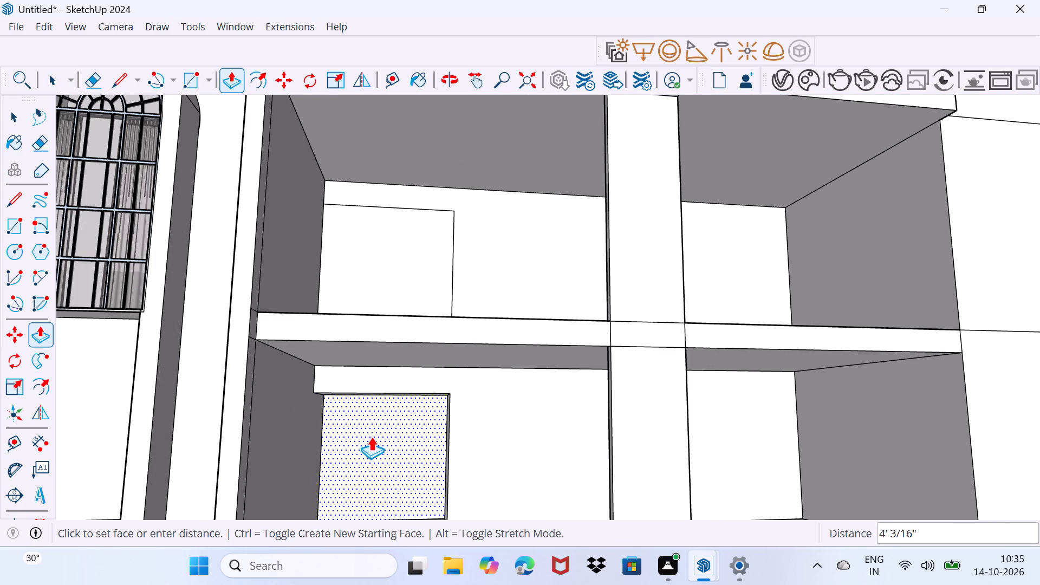
pyautogui.click(371, 437)
pyautogui.press('space')
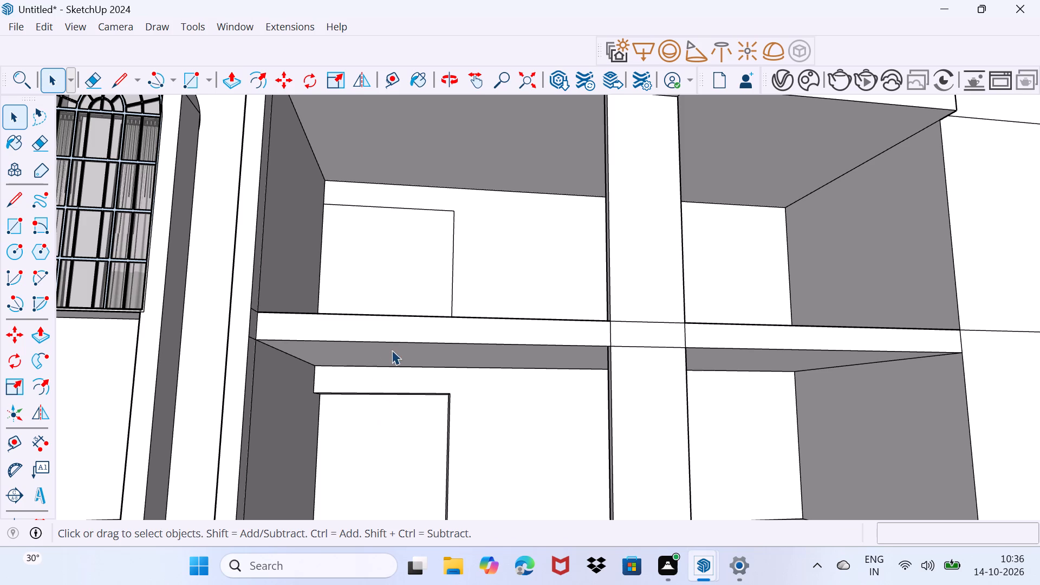
# Push the rectangular opening face on the second-from-top storey's back wall inward to form a recess.
pyautogui.moveTo(372, 411); pyautogui.dragTo(400, 472, button='middle')
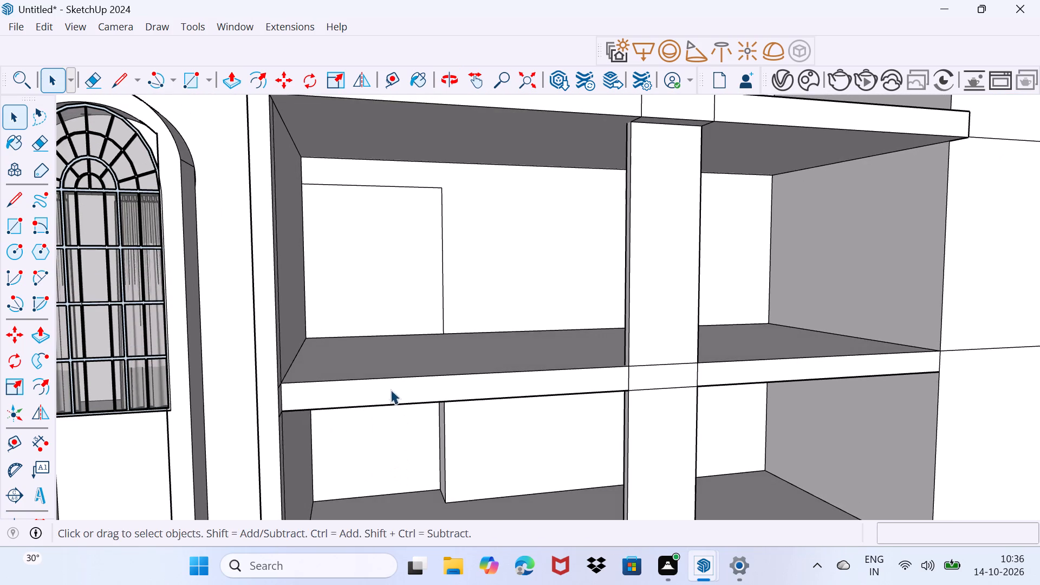
pyautogui.keyDown('shift'); pyautogui.moveTo(387, 386); pyautogui.dragTo(378, 508, button='middle'); pyautogui.keyUp('shift')
pyautogui.click(370, 386)
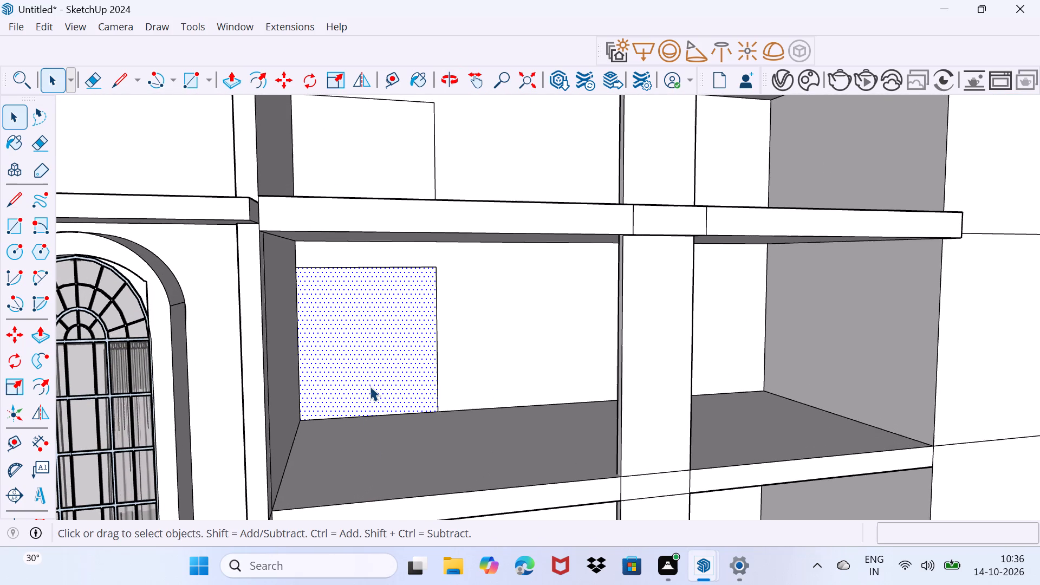
pyautogui.press('p')
pyautogui.click(370, 386)
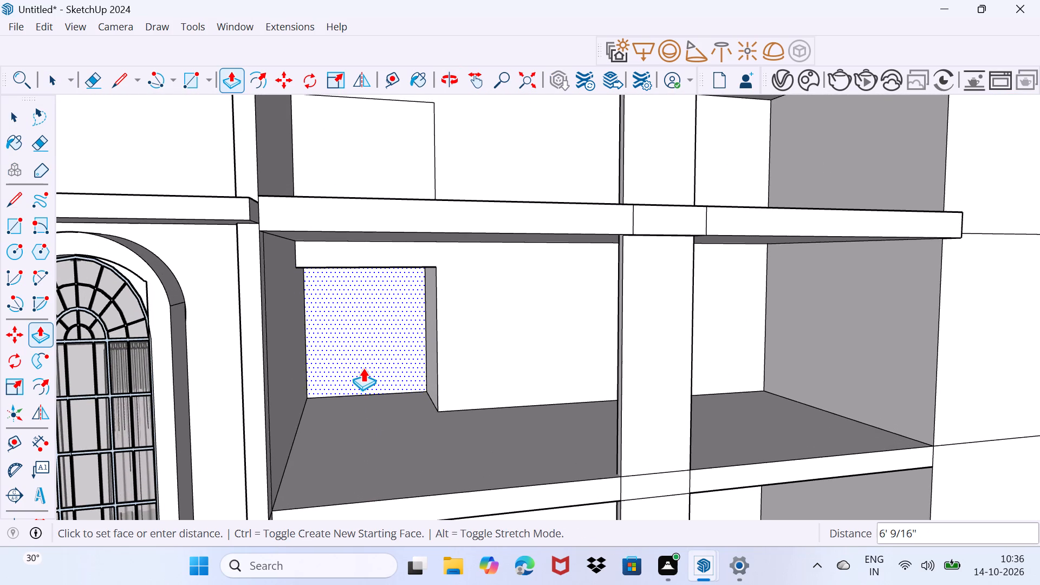
pyautogui.click(362, 366)
pyautogui.press('space')
pyautogui.moveTo(356, 375); pyautogui.dragTo(372, 357)
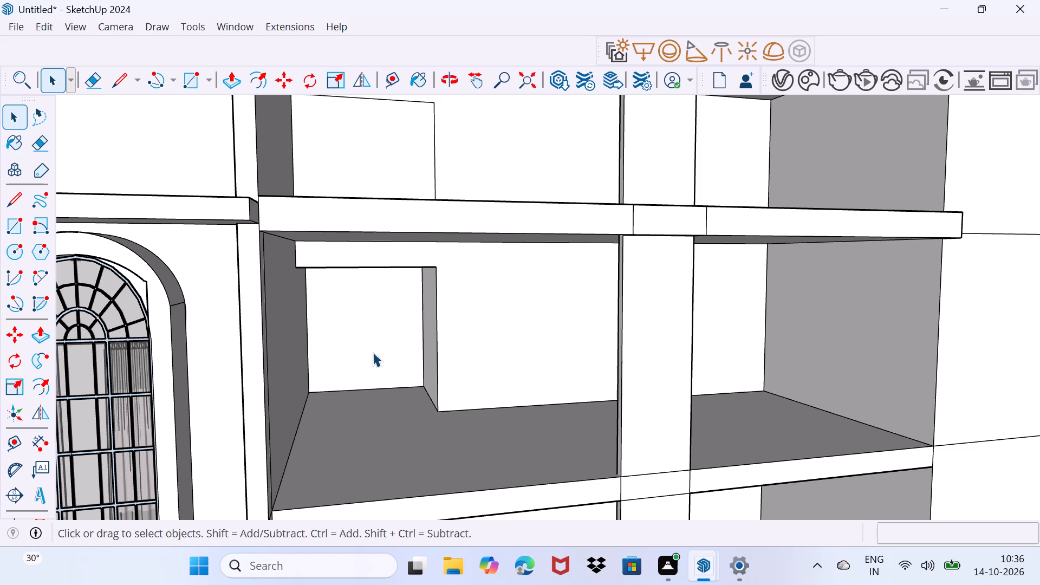
# Push the rectangular opening face on the top storey's back wall inward to form a recess.
pyautogui.moveTo(369, 346); pyautogui.dragTo(344, 471, button='middle')
pyautogui.click(343, 329)
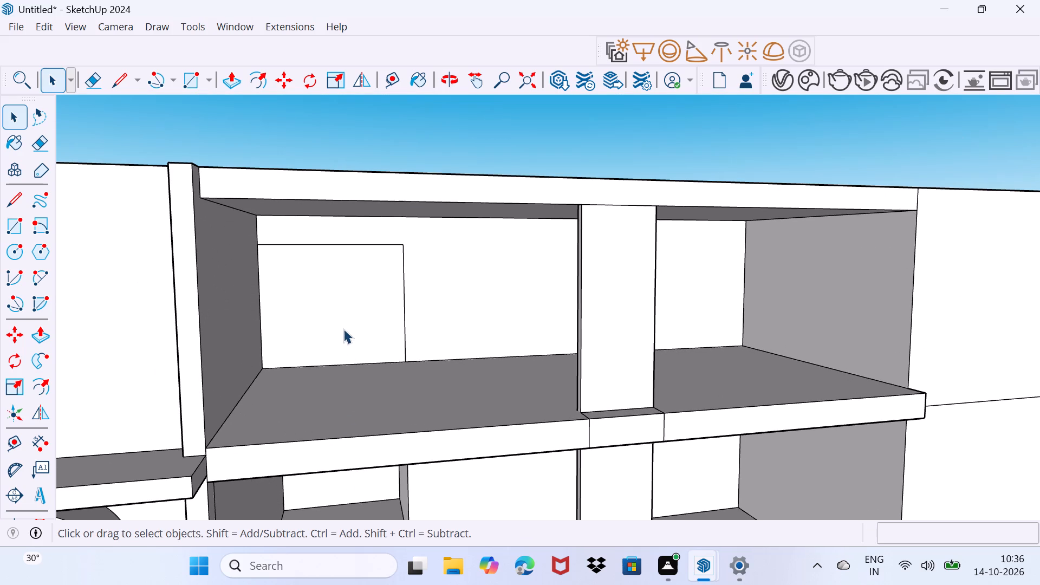
pyautogui.press('p')
pyautogui.click(339, 327)
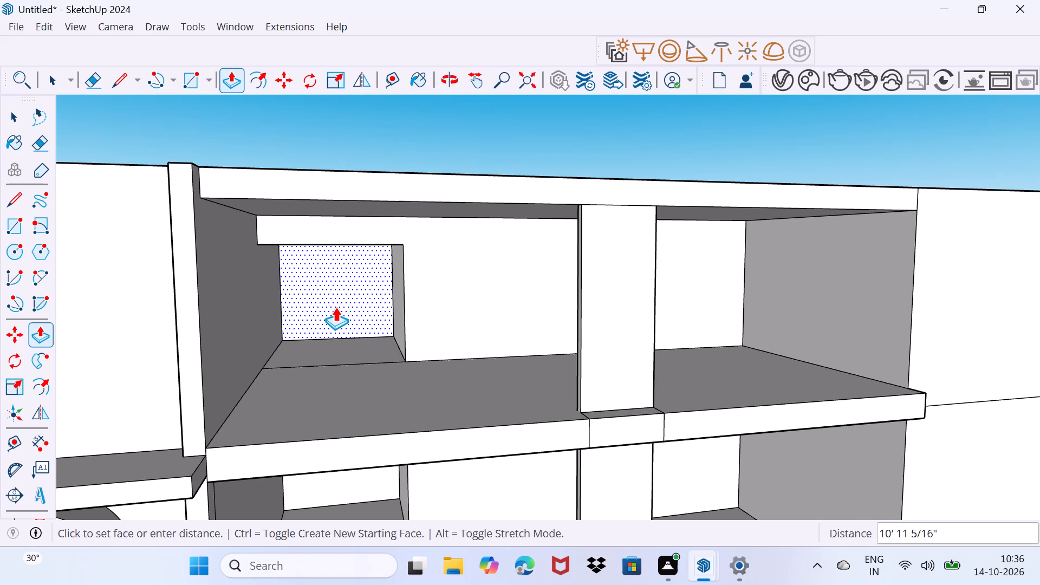
pyautogui.click(335, 307)
pyautogui.press('space')
pyautogui.moveTo(330, 349); pyautogui.dragTo(347, 334)
# Erase the leftover floor edge at the front of the top storey's recess.
pyautogui.scroll(-3, 329, 340)
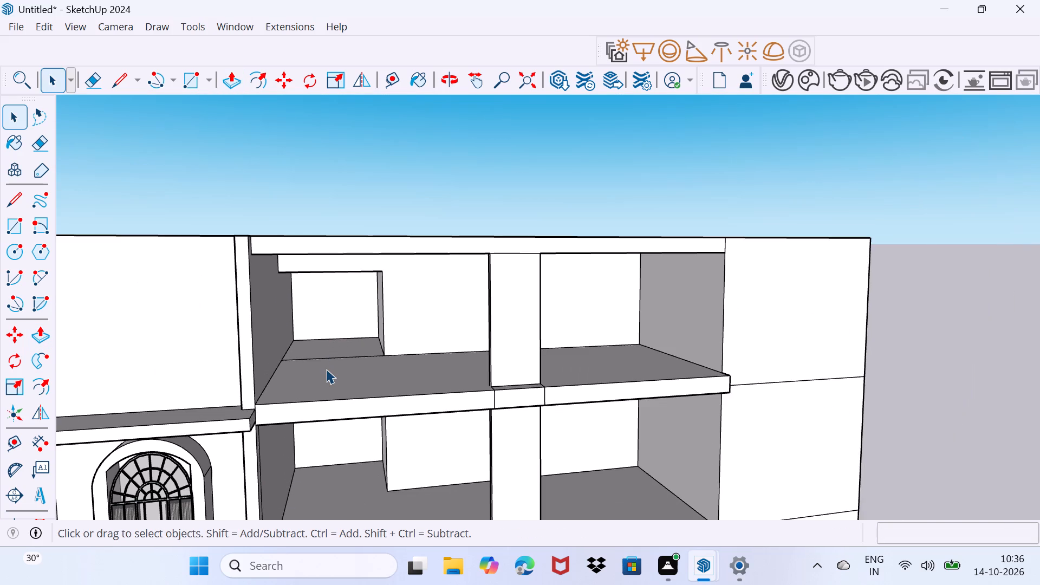
pyautogui.scroll(3, 326, 369)
pyautogui.press('e')
pyautogui.moveTo(328, 353); pyautogui.dragTo(328, 361)
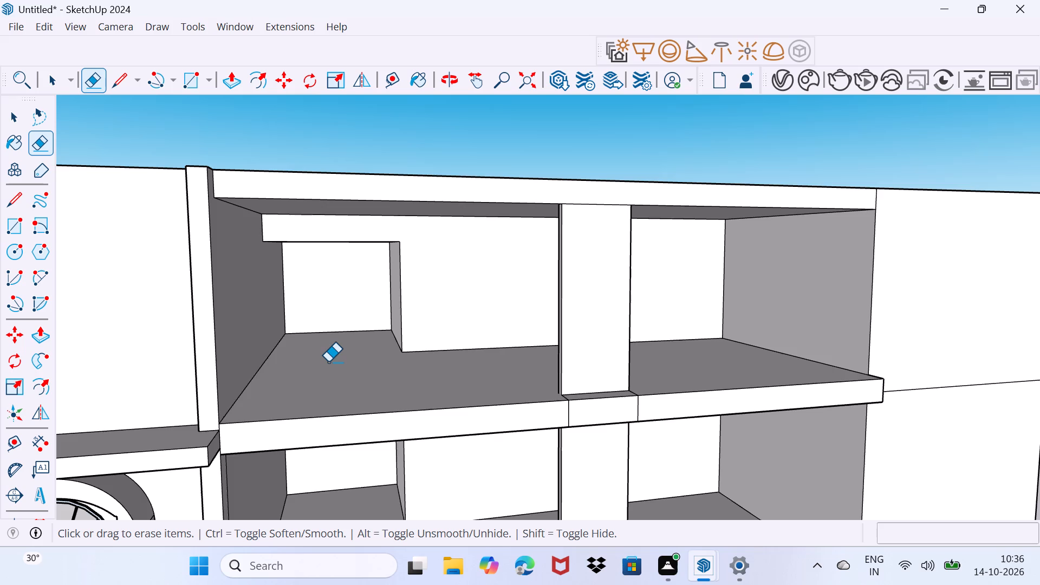
# Examine the recessed openings on the upper storeys from several angles.
pyautogui.scroll(-4, 328, 362)
pyautogui.moveTo(337, 398); pyautogui.dragTo(345, 249, button='middle')
pyautogui.keyDown('shift'); pyautogui.moveTo(353, 375); pyautogui.dragTo(365, 297, button='middle'); pyautogui.keyUp('shift')
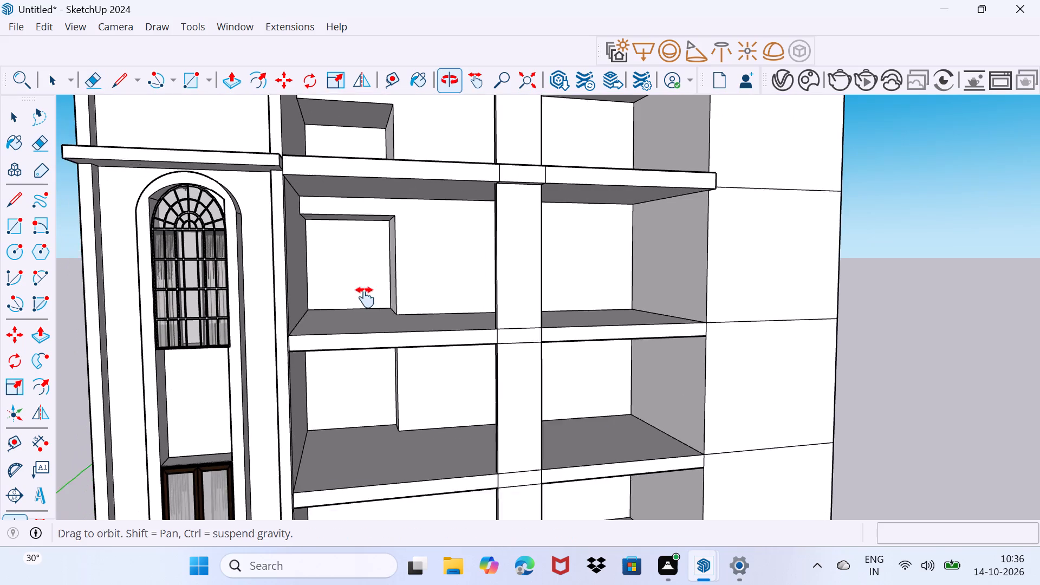
pyautogui.keyDown('shift'); pyautogui.moveTo(365, 297); pyautogui.dragTo(365, 295, button='middle'); pyautogui.keyUp('shift')
pyautogui.scroll(3, 378, 393)
pyautogui.moveTo(381, 412); pyautogui.dragTo(438, 376, button='middle')
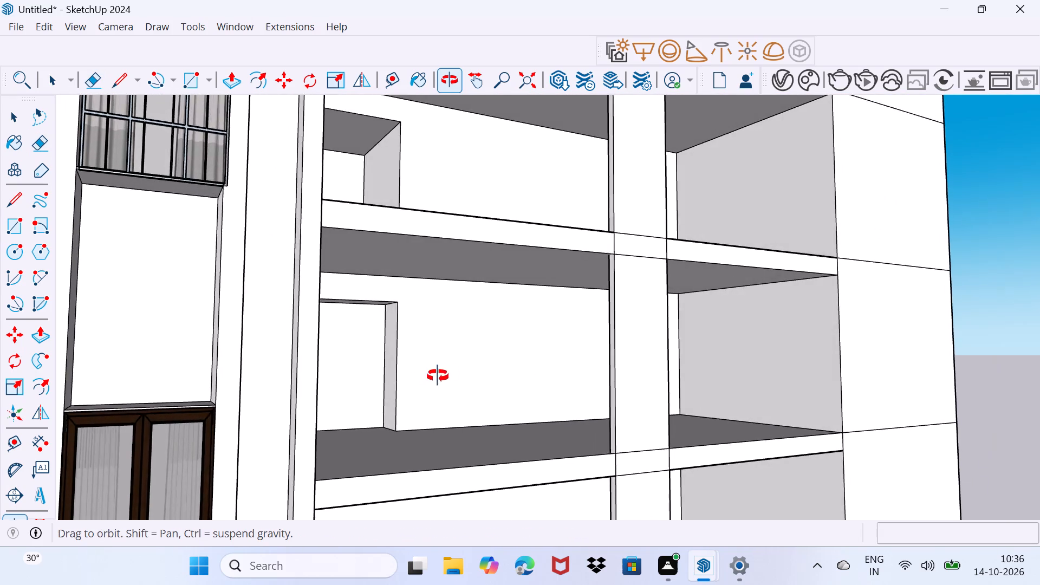
pyautogui.moveTo(438, 376); pyautogui.dragTo(411, 401, button='middle')
pyautogui.scroll(-5, 404, 404)
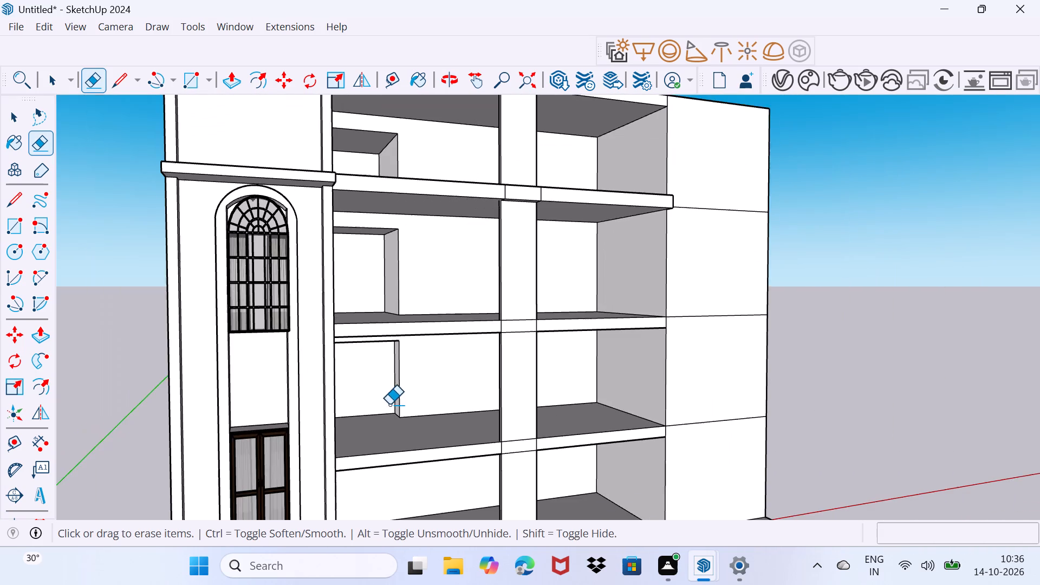
# Draw a small square opening about 3' 8" tall on the third-from-top storey's back wall, in the bay right of the column.
pyautogui.moveTo(529, 360); pyautogui.dragTo(372, 366, button='middle')
pyautogui.scroll(1, 584, 309)
pyautogui.moveTo(590, 385); pyautogui.dragTo(606, 380, button='middle')
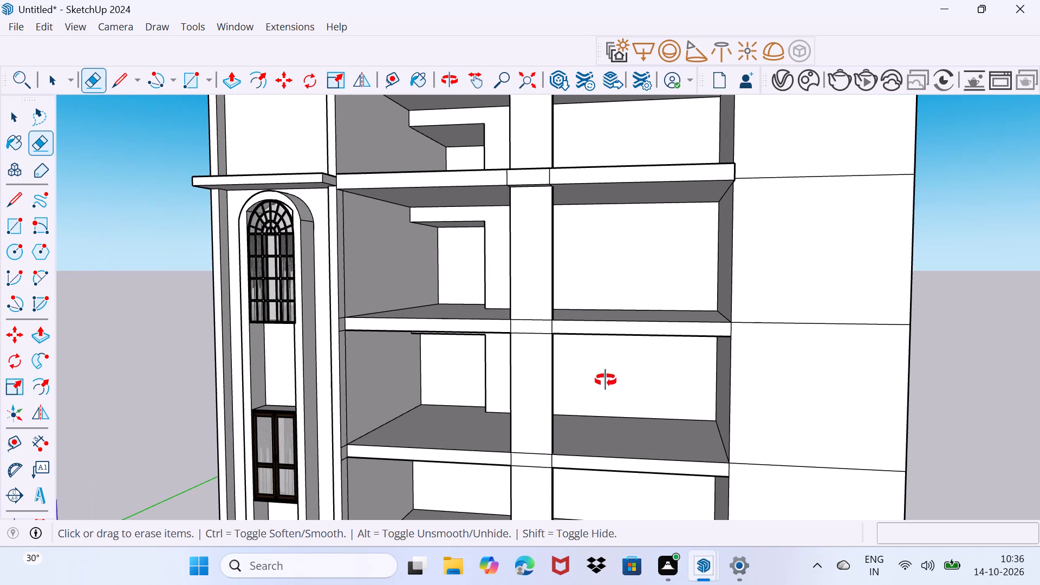
pyautogui.moveTo(606, 380); pyautogui.dragTo(654, 347, button='middle')
pyautogui.scroll(3, 595, 368)
pyautogui.press('space')
pyautogui.press('r')
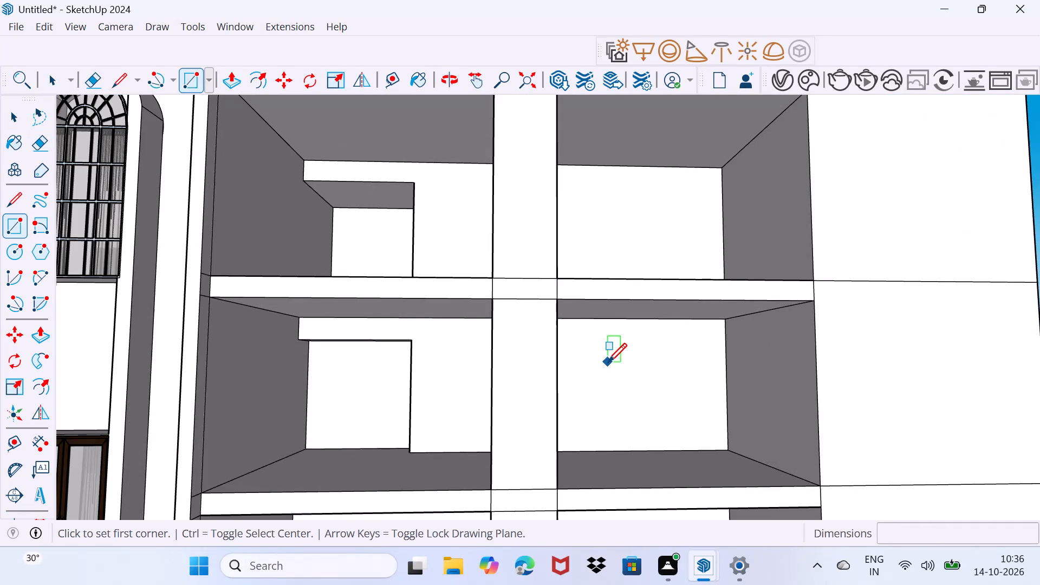
pyautogui.scroll(1, 603, 362)
pyautogui.moveTo(602, 361); pyautogui.dragTo(554, 360, button='middle')
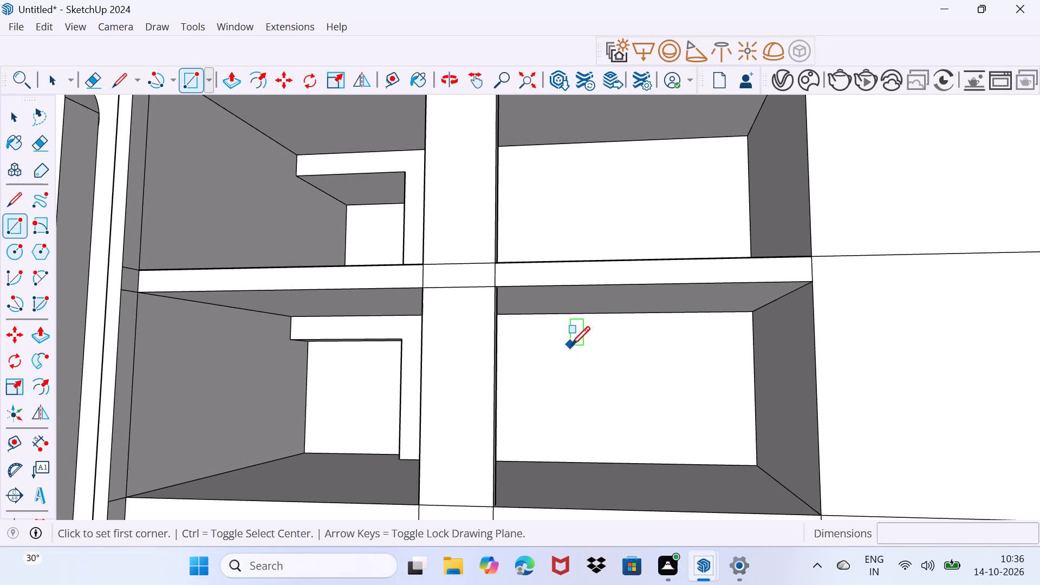
pyautogui.click(559, 345)
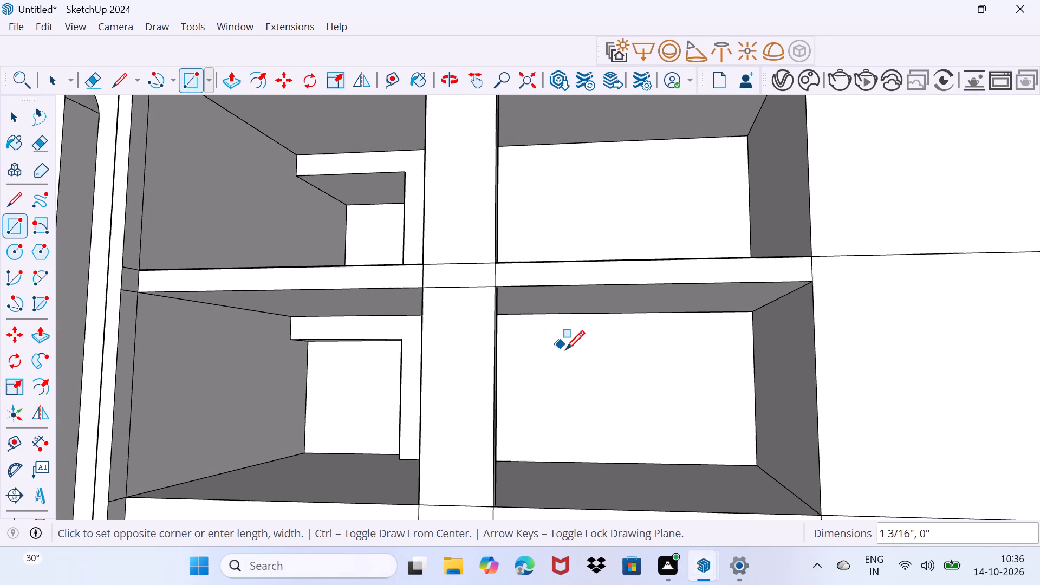
pyautogui.click(616, 407)
pyautogui.press('space')
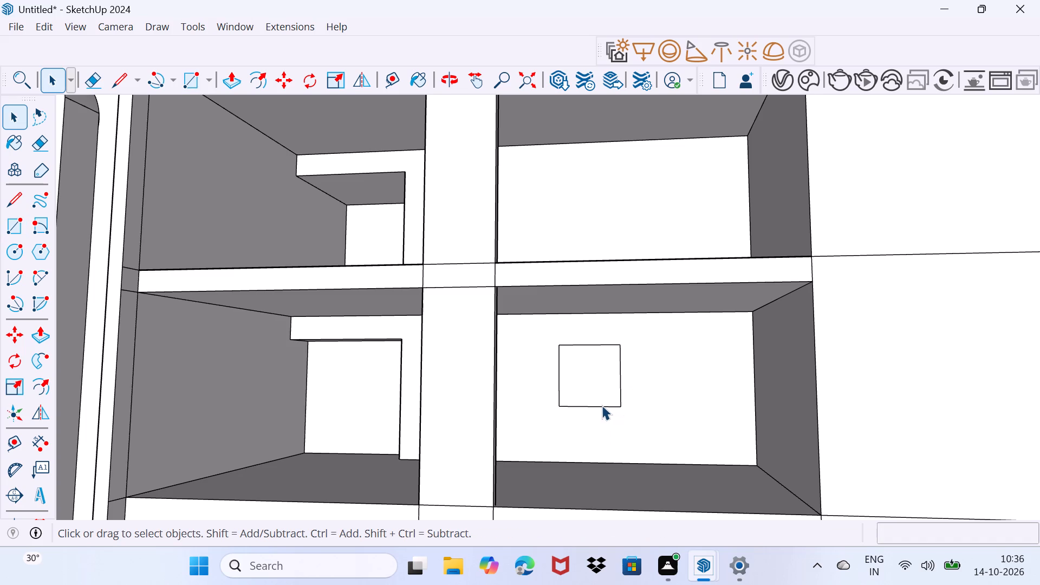
# Copy the four edges of the small square straight up about 9' 4" onto the second-from-top storey's back wall.
pyautogui.click(601, 406)
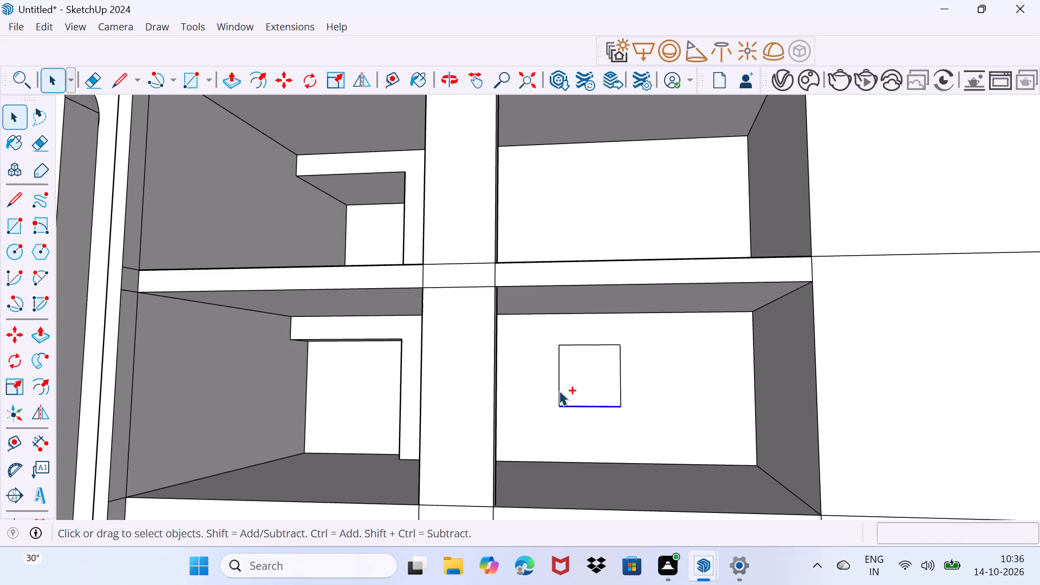
pyautogui.keyDown('ctrl'); pyautogui.click(557, 388); pyautogui.keyUp('ctrl')
pyautogui.keyDown('ctrl'); pyautogui.click(586, 344); pyautogui.keyUp('ctrl')
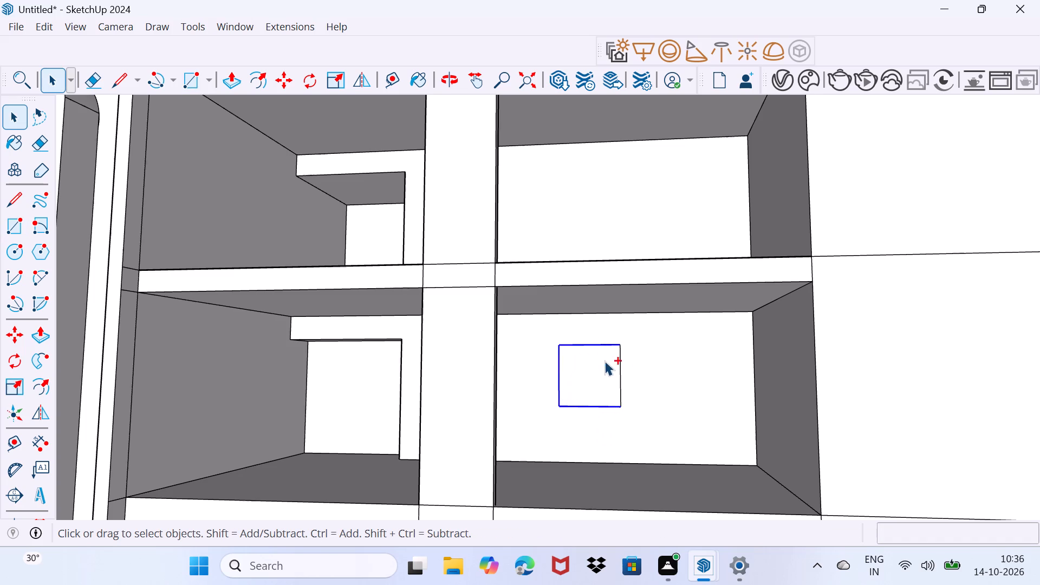
pyautogui.keyDown('ctrl'); pyautogui.click(622, 372); pyautogui.keyUp('ctrl')
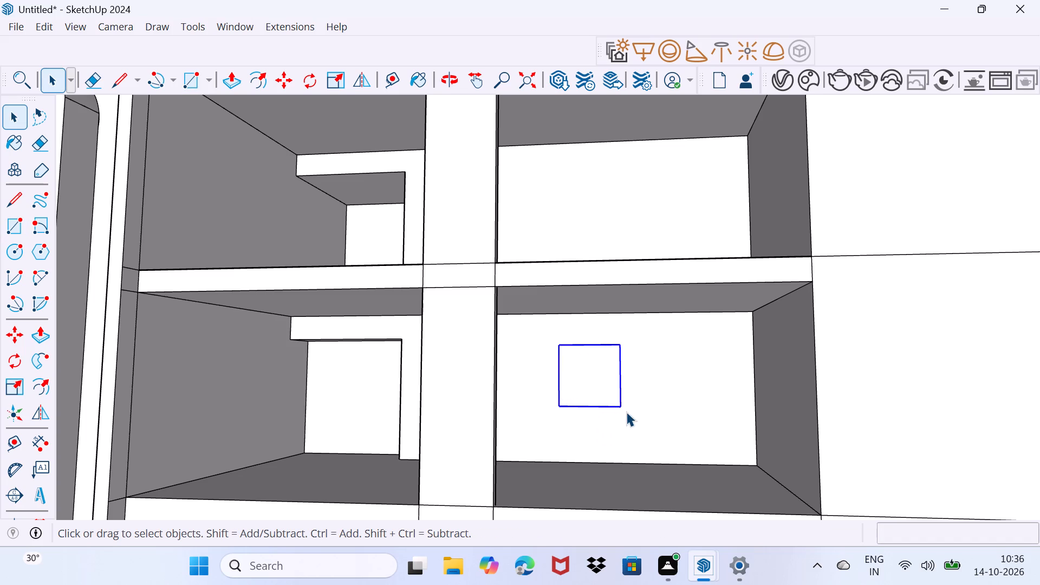
pyautogui.press('m')
pyautogui.click(624, 406)
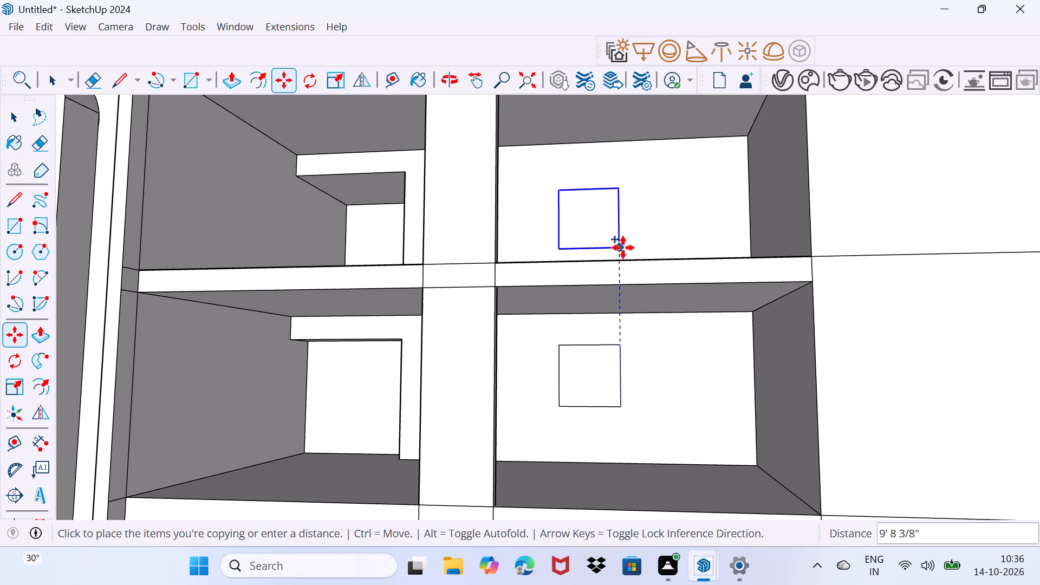
pyautogui.keyDown('shift'); pyautogui.moveTo(623, 248); pyautogui.dragTo(621, 400, button='middle'); pyautogui.keyUp('shift')
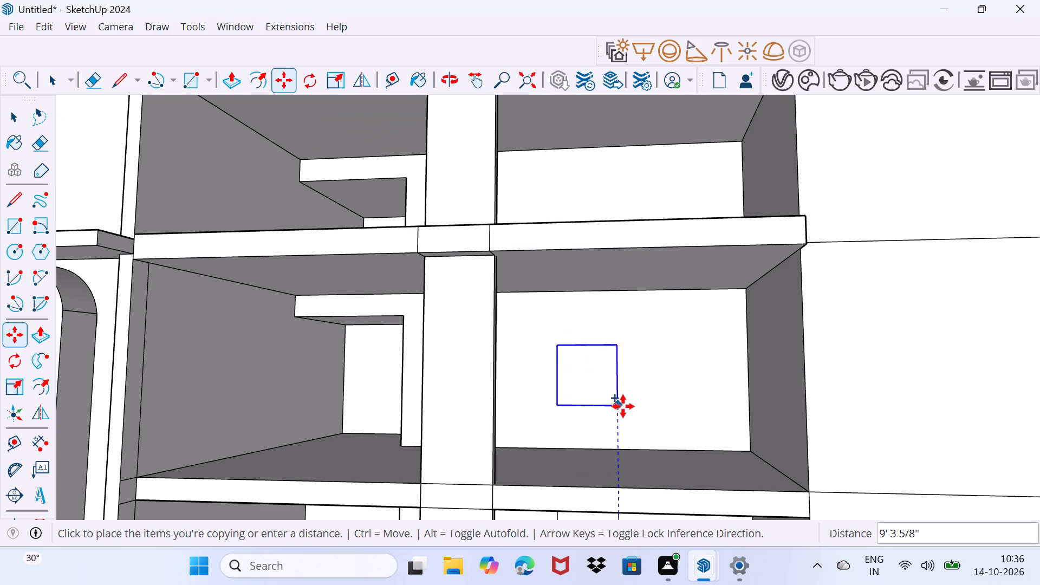
pyautogui.click(623, 406)
# Copy the small square outline up again onto the top storey's back wall, in line with the ones below.
pyautogui.click(617, 405)
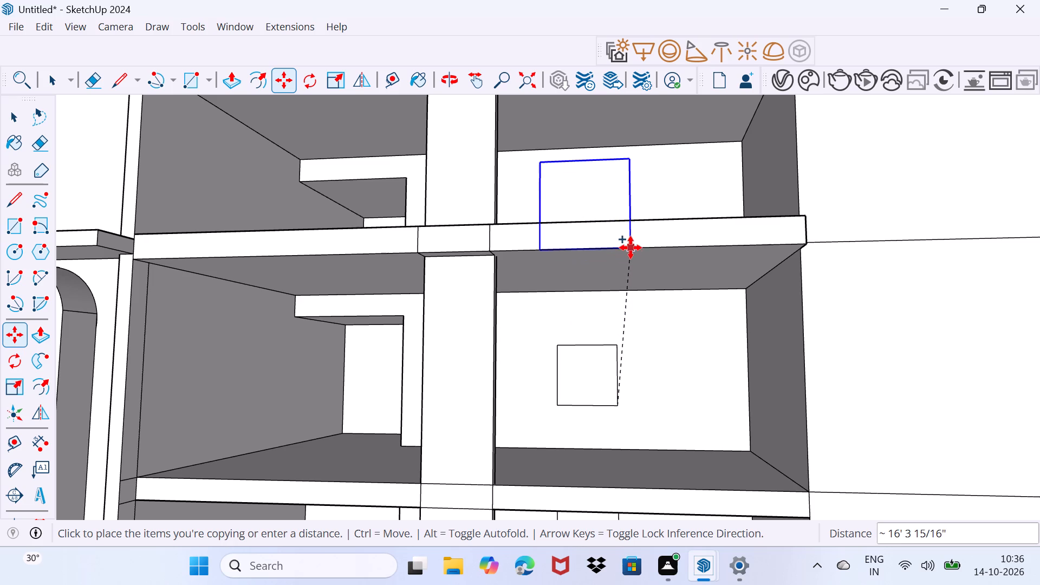
pyautogui.moveTo(630, 248); pyautogui.dragTo(611, 444, button='middle')
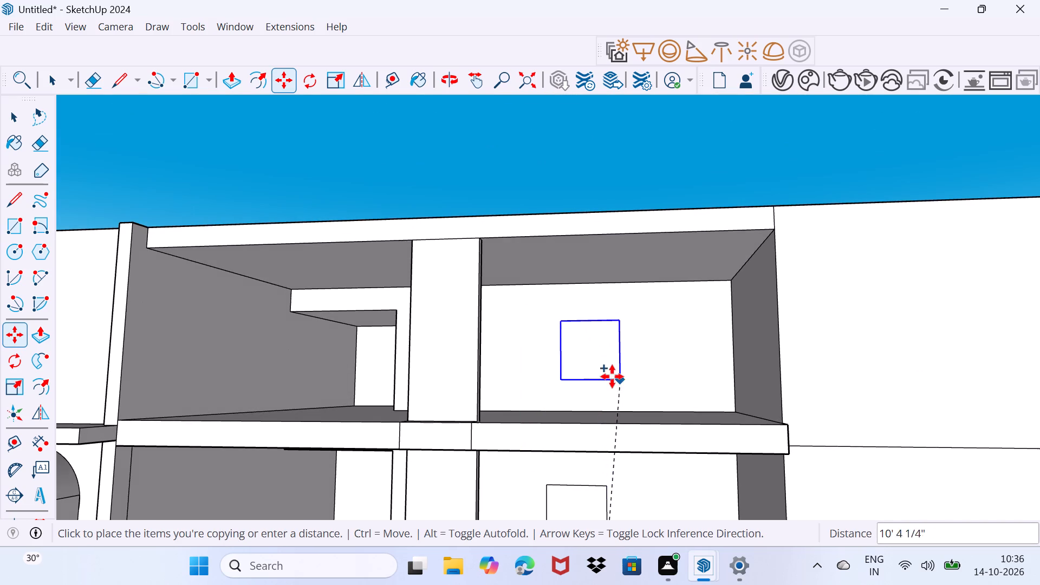
pyautogui.click(608, 374)
pyautogui.press('space')
pyautogui.moveTo(605, 380); pyautogui.dragTo(612, 379)
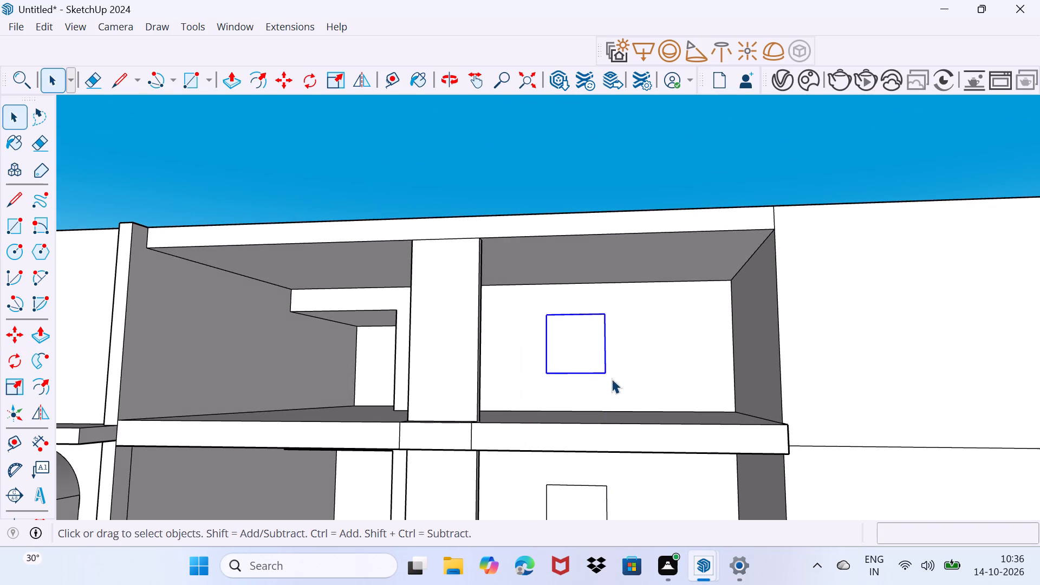
pyautogui.moveTo(612, 379); pyautogui.dragTo(633, 366)
# Push the small square face on the top storey's back wall inward about 10' 5" to form a recess.
pyautogui.moveTo(571, 340); pyautogui.dragTo(608, 366, button='middle')
pyautogui.click(569, 334)
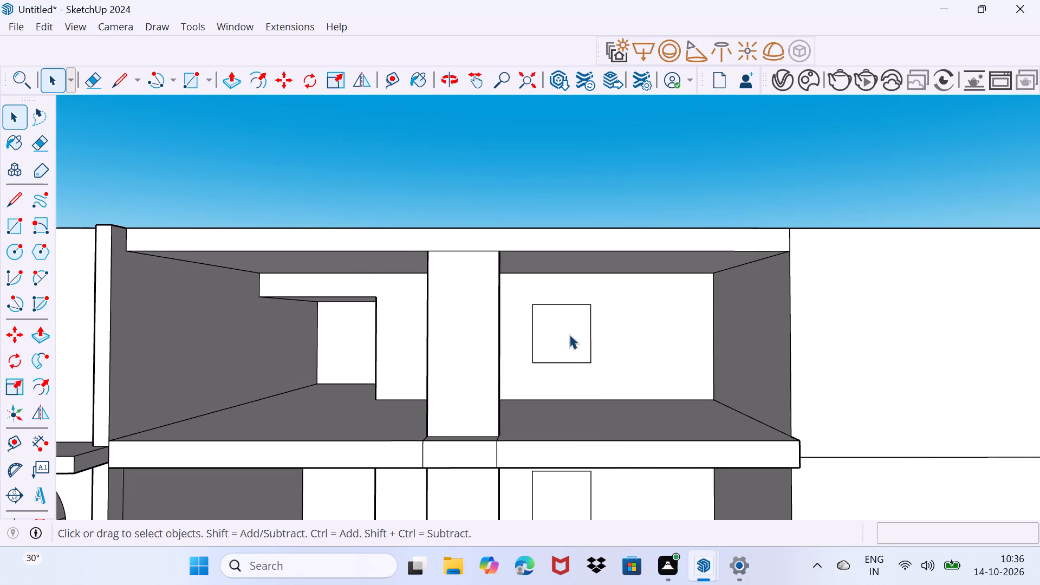
pyautogui.press('p')
pyautogui.click(568, 334)
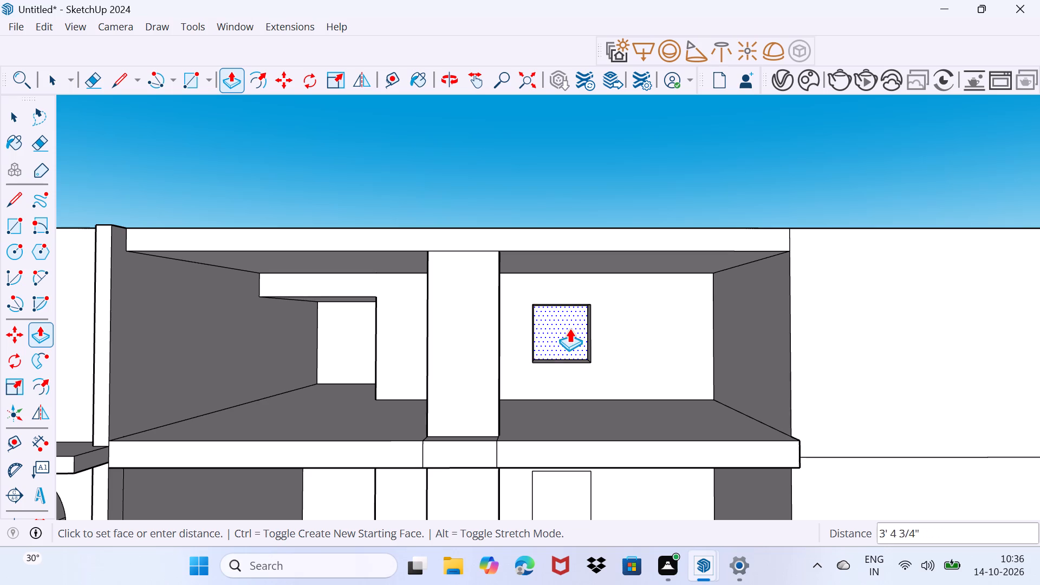
pyautogui.click(566, 328)
pyautogui.moveTo(532, 381); pyautogui.dragTo(529, 394, button='middle')
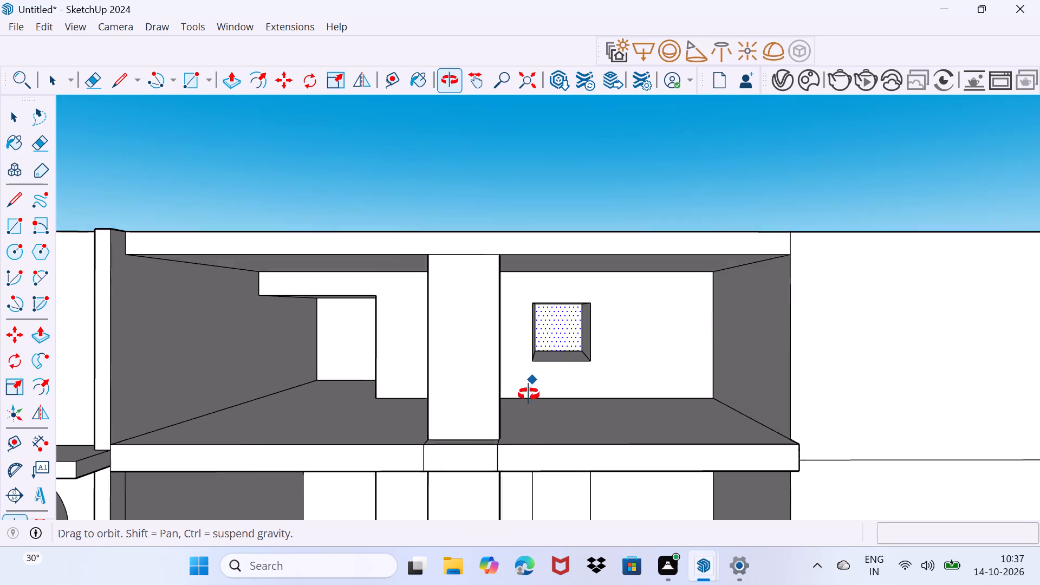
pyautogui.moveTo(529, 394); pyautogui.dragTo(563, 386, button='middle')
pyautogui.scroll(-2, 561, 397)
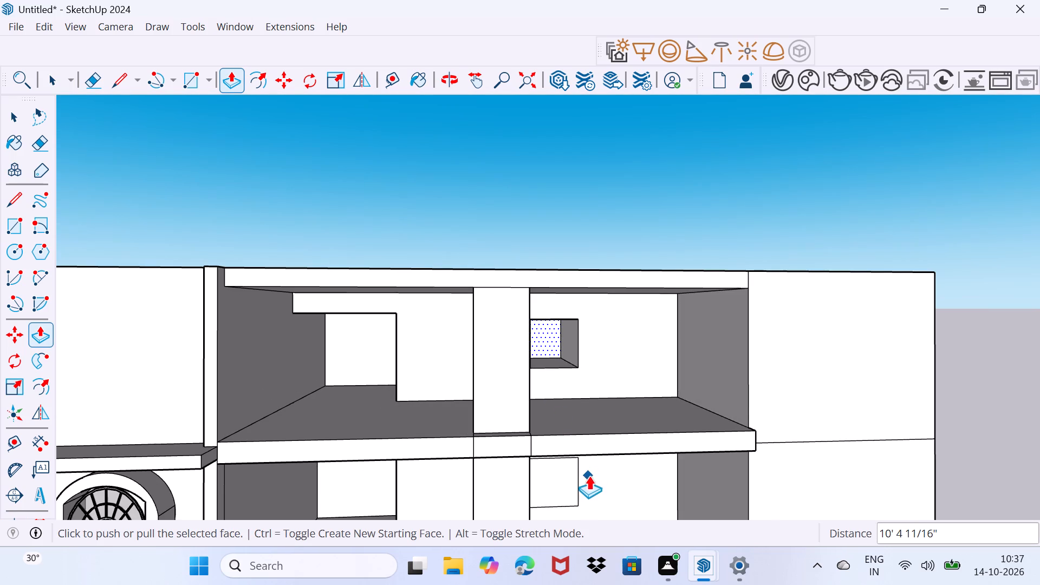
pyautogui.press('space')
pyautogui.moveTo(581, 489); pyautogui.dragTo(599, 462)
# Push the small square face on the second-from-top storey's back wall inward to form a recess.
pyautogui.moveTo(574, 481); pyautogui.dragTo(531, 386, button='middle')
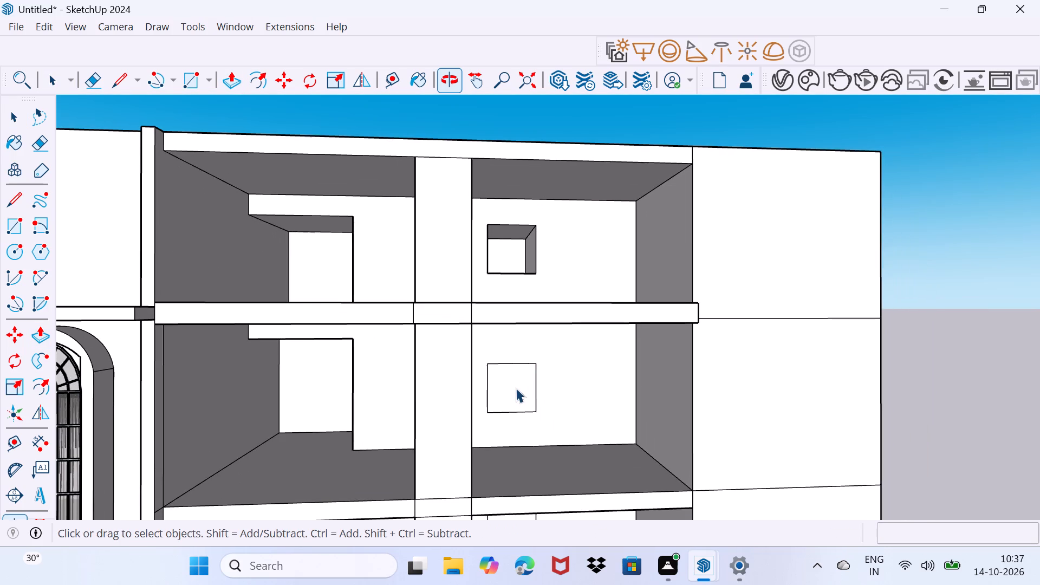
pyautogui.click(511, 395)
pyautogui.press('p')
pyautogui.click(512, 395)
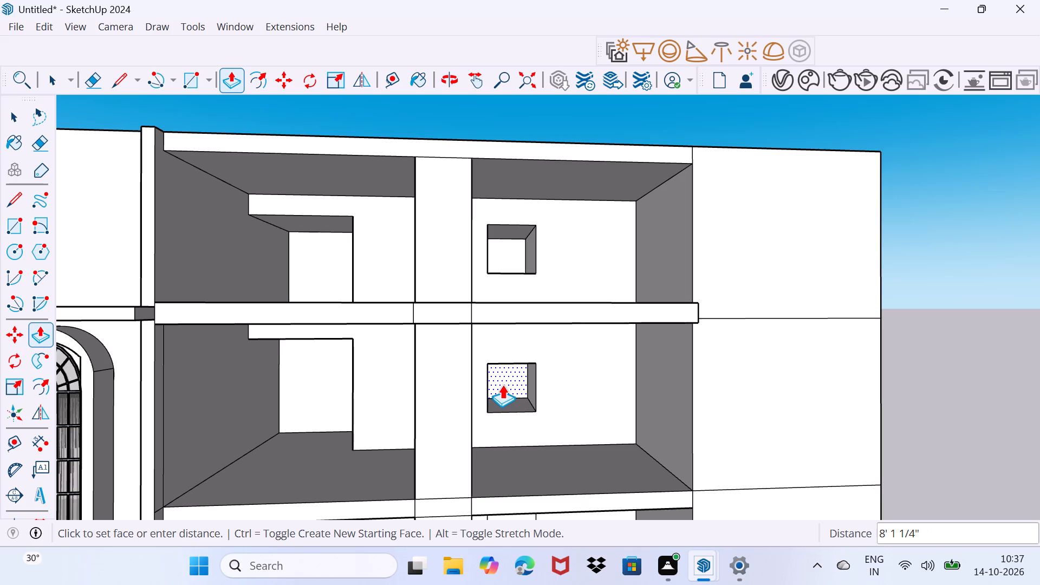
pyautogui.click(504, 386)
pyautogui.press('space')
pyautogui.moveTo(508, 394); pyautogui.dragTo(518, 383)
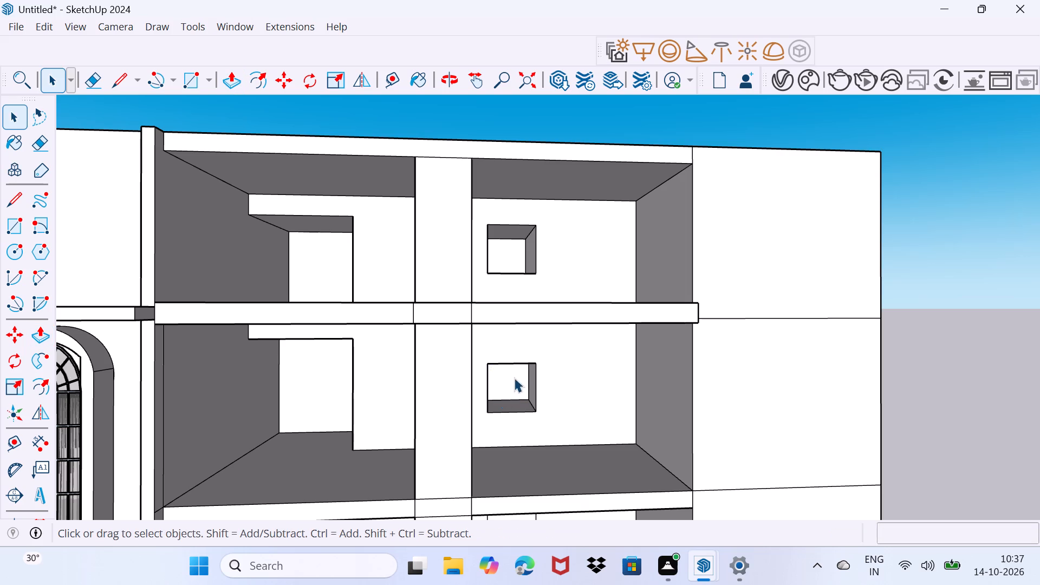
# Push the small square face on the third-from-top storey's back wall inward about 5' 6" to form a recess.
pyautogui.scroll(-3, 509, 382)
pyautogui.moveTo(523, 412); pyautogui.dragTo(474, 318, button='middle')
pyautogui.scroll(3, 462, 386)
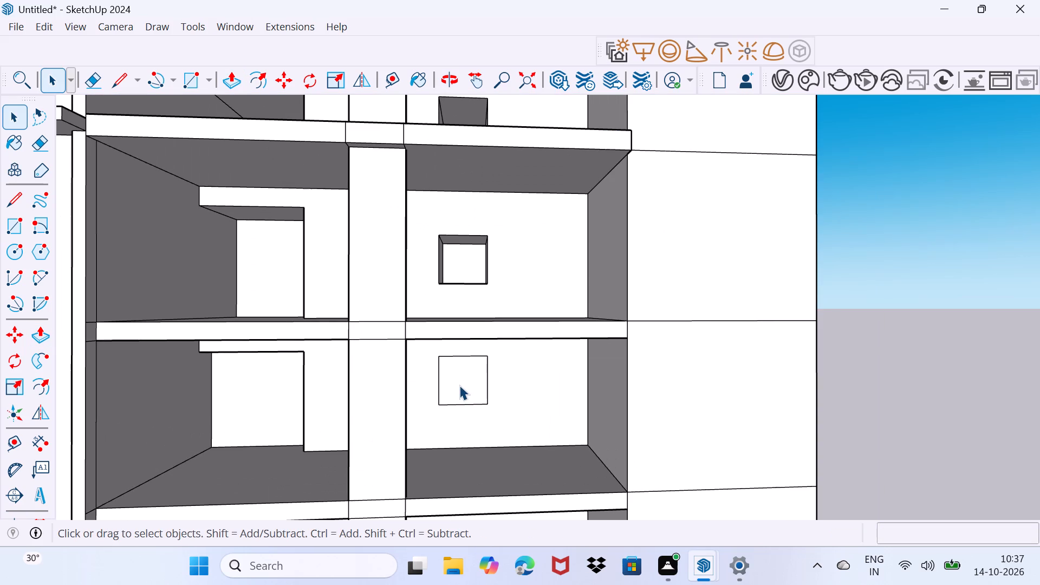
pyautogui.click(459, 385)
pyautogui.press('p')
pyautogui.click(459, 385)
pyautogui.click(456, 376)
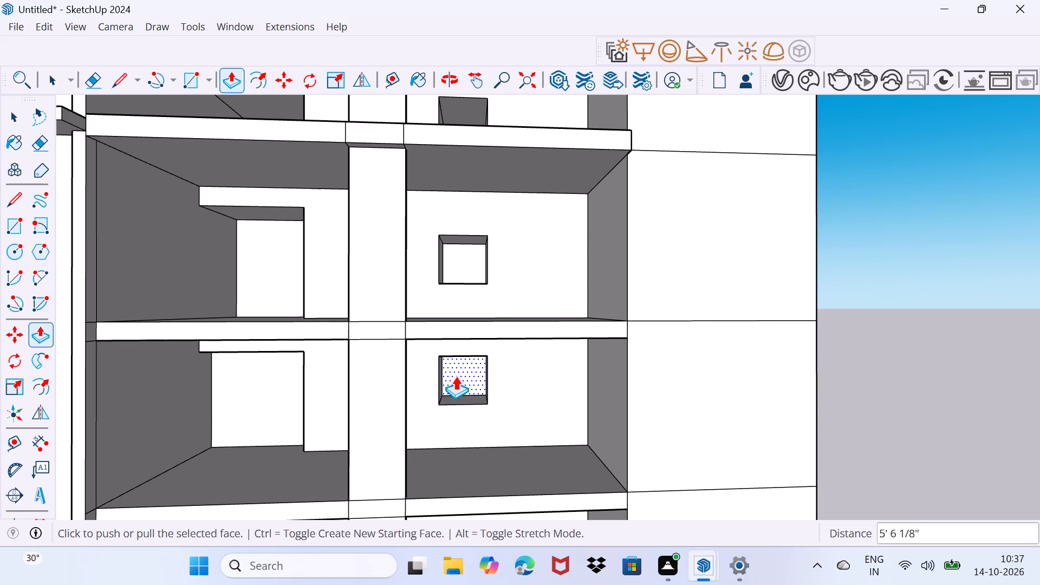
pyautogui.press('space')
pyautogui.moveTo(469, 409); pyautogui.dragTo(491, 399)
# Examine the small square recesses on the upper storeys from several angles and distances.
pyautogui.scroll(-4, 472, 397)
pyautogui.moveTo(466, 409); pyautogui.dragTo(559, 432, button='middle')
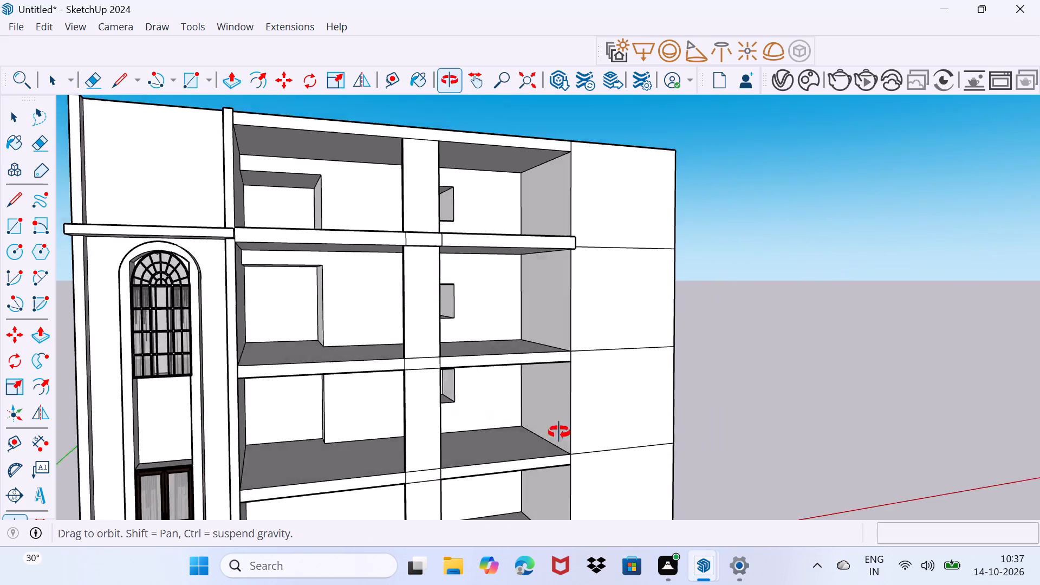
pyautogui.moveTo(559, 432); pyautogui.dragTo(443, 464, button='middle')
pyautogui.scroll(7, 480, 408)
pyautogui.moveTo(477, 391); pyautogui.dragTo(519, 346, button='middle')
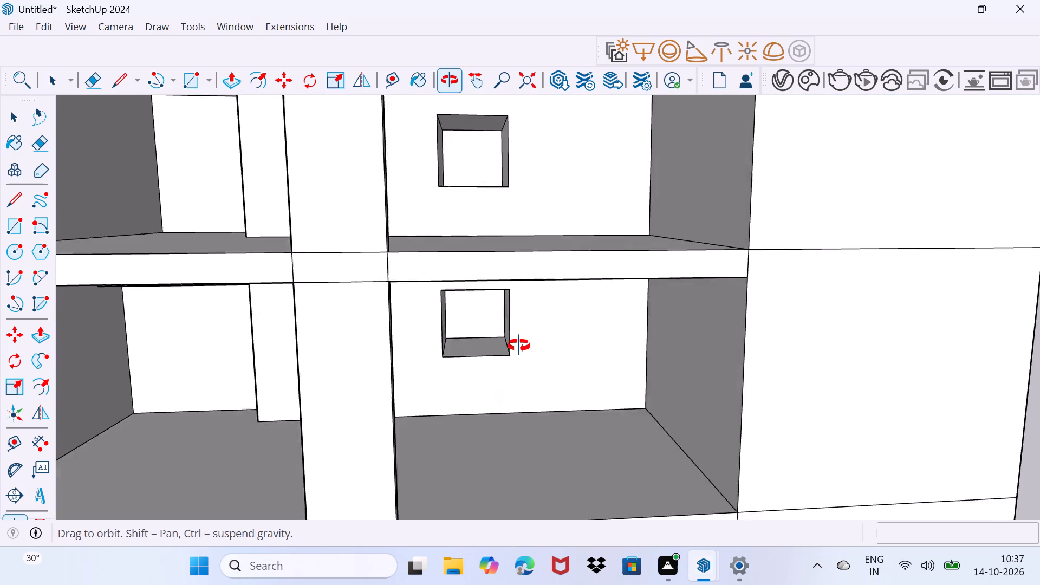
pyautogui.moveTo(519, 346); pyautogui.dragTo(506, 335, button='middle')
pyautogui.press('space')
pyautogui.scroll(-6, 483, 369)
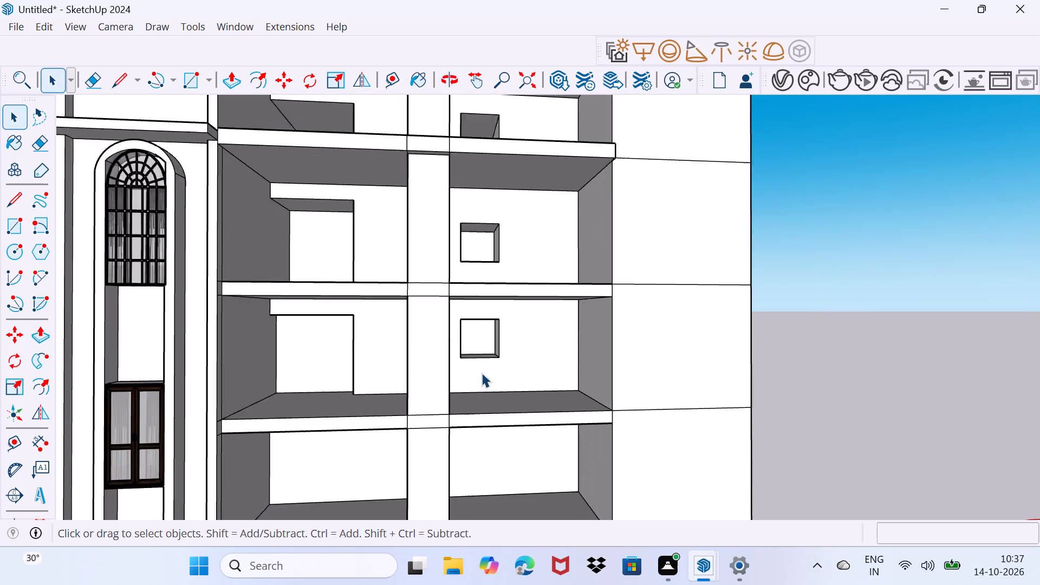
pyautogui.scroll(-4, 482, 373)
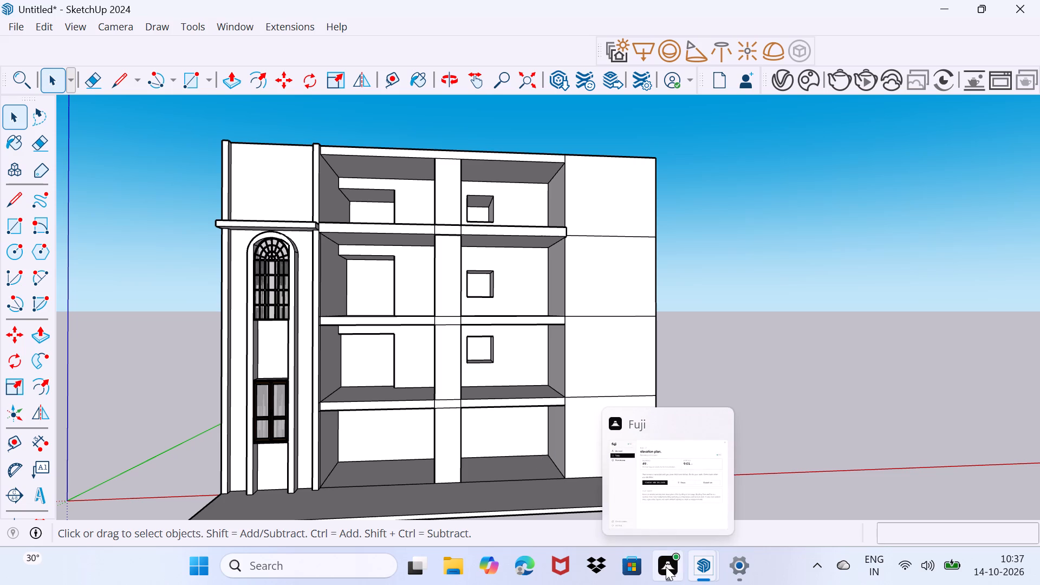
# Open 3D Warehouse and search its models for "window".
pyautogui.click(240, 25)
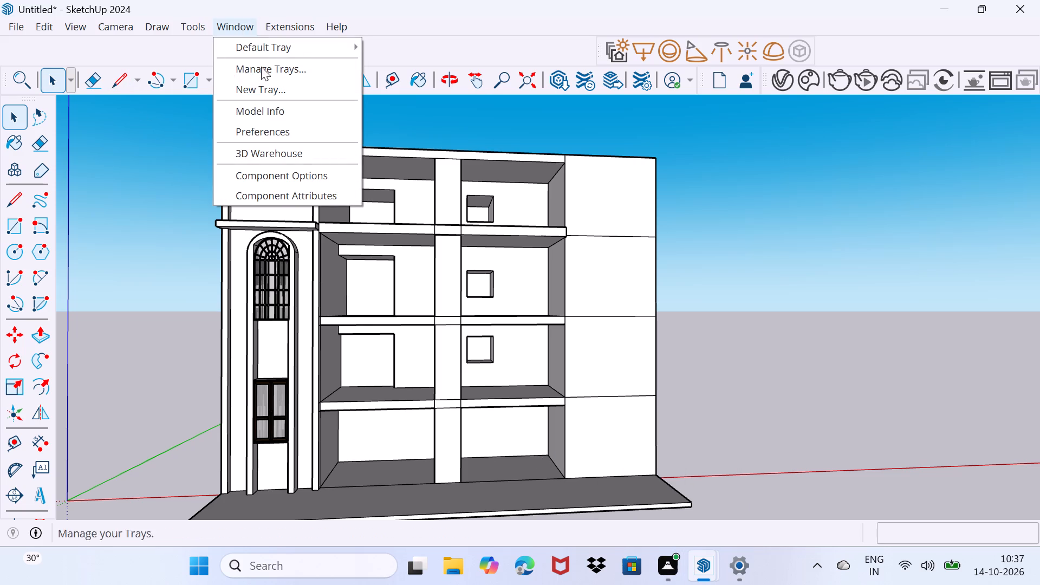
pyautogui.click(264, 157)
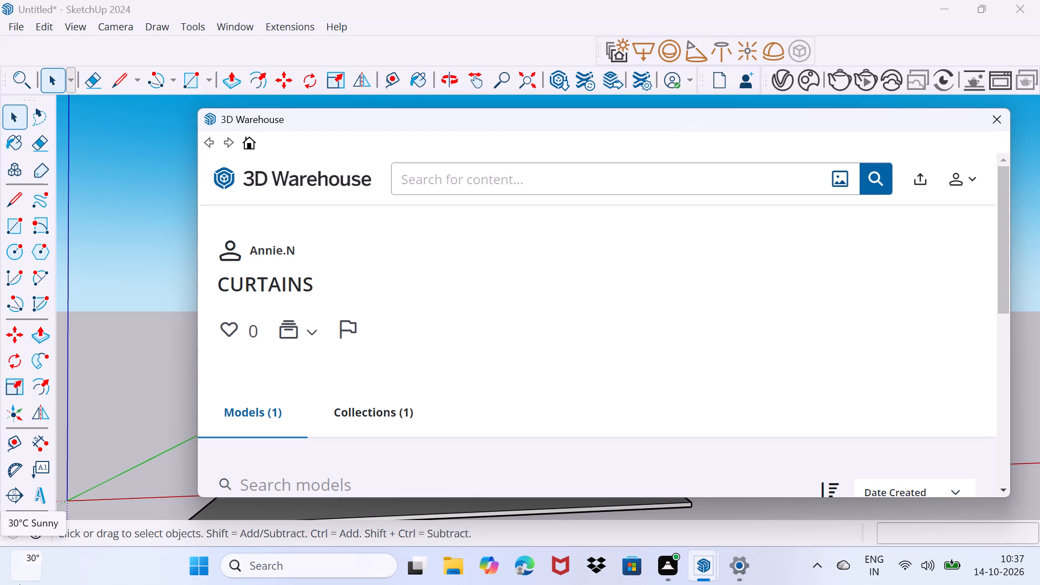
pyautogui.scroll(-3, 27, 569)
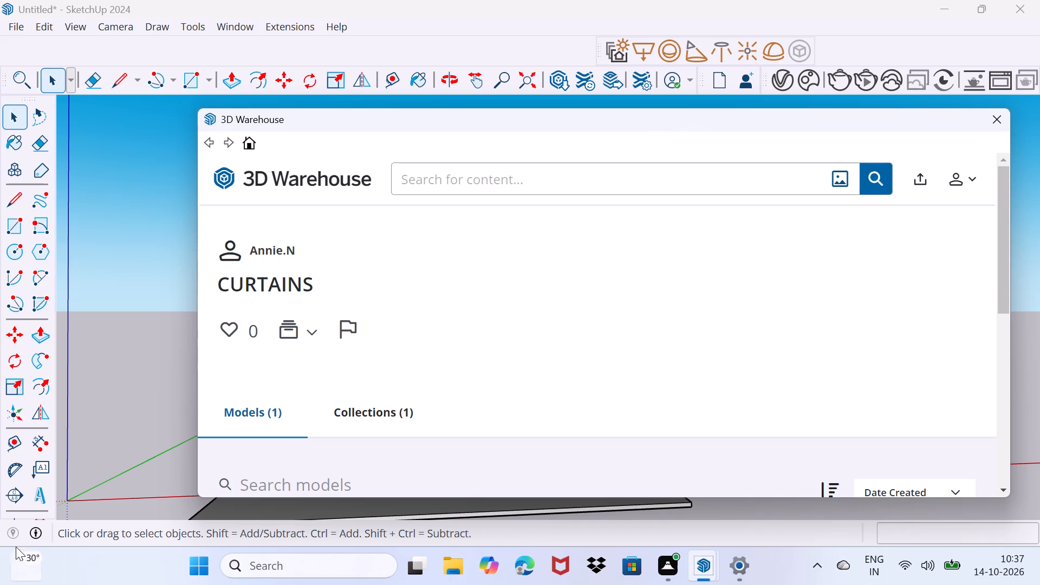
pyautogui.scroll(-4, 471, 392)
pyautogui.scroll(4, 484, 275)
pyautogui.click(504, 185)
pyautogui.write('window')
pyautogui.press('space')
pyautogui.press('Return')
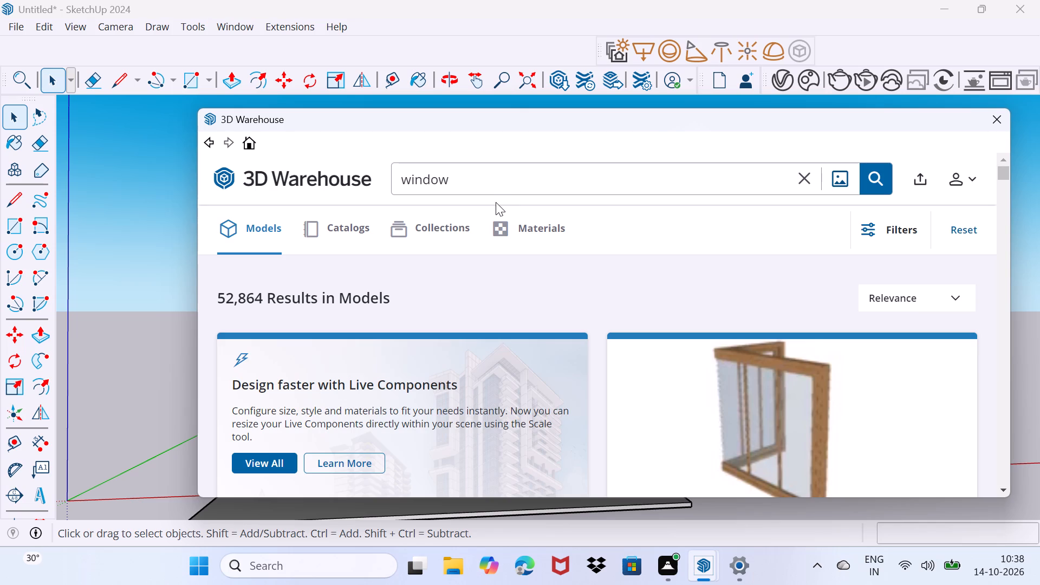
# Examine the 3D Warehouse model results for "window" for a design that suits the wall openings.
pyautogui.scroll(-4, 458, 527)
pyautogui.scroll(-4, 541, 283)
pyautogui.scroll(-6, 485, 452)
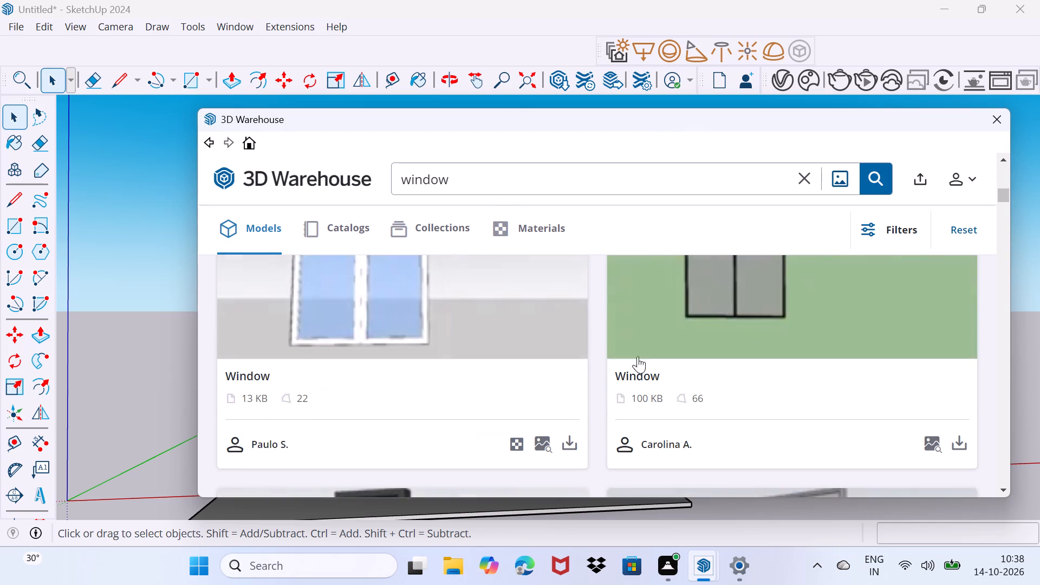
pyautogui.scroll(-3, 634, 353)
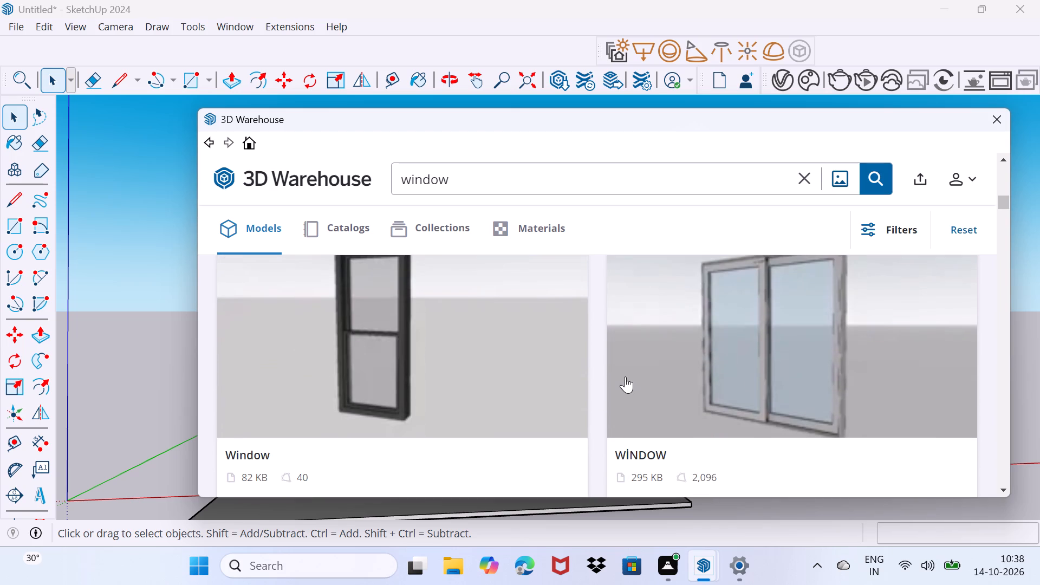
pyautogui.scroll(-13, 625, 376)
pyautogui.scroll(1, 611, 395)
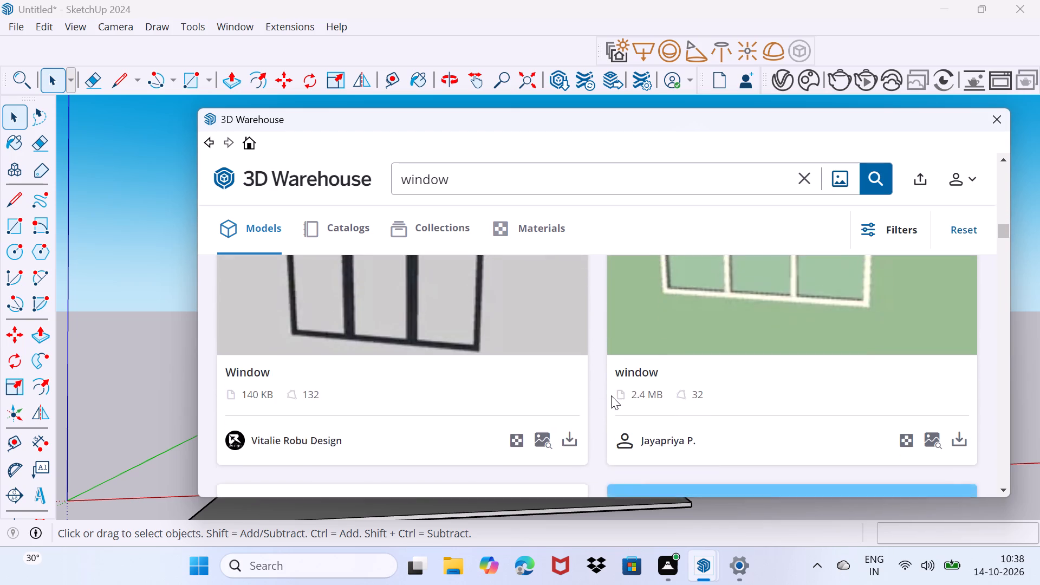
pyautogui.scroll(1, 611, 395)
pyautogui.scroll(-8, 611, 395)
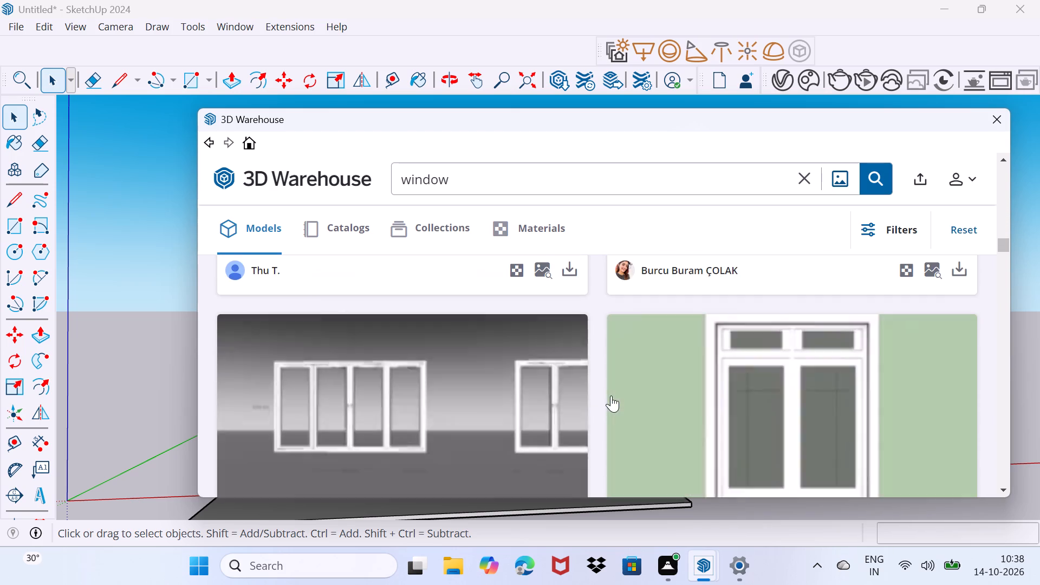
pyautogui.scroll(-7, 610, 394)
pyautogui.scroll(3, 610, 394)
pyautogui.scroll(-4, 610, 394)
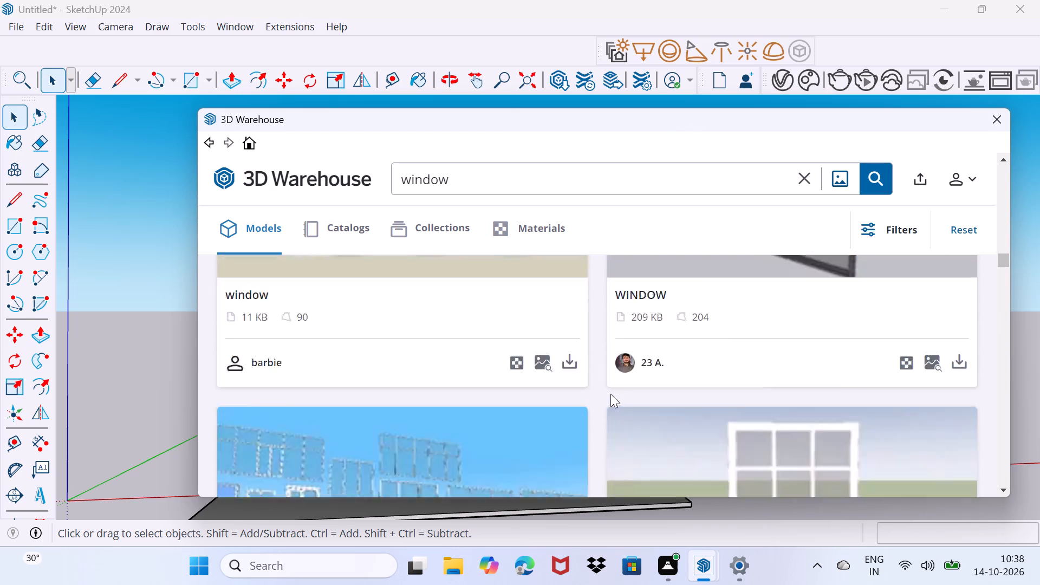
pyautogui.scroll(-5, 610, 394)
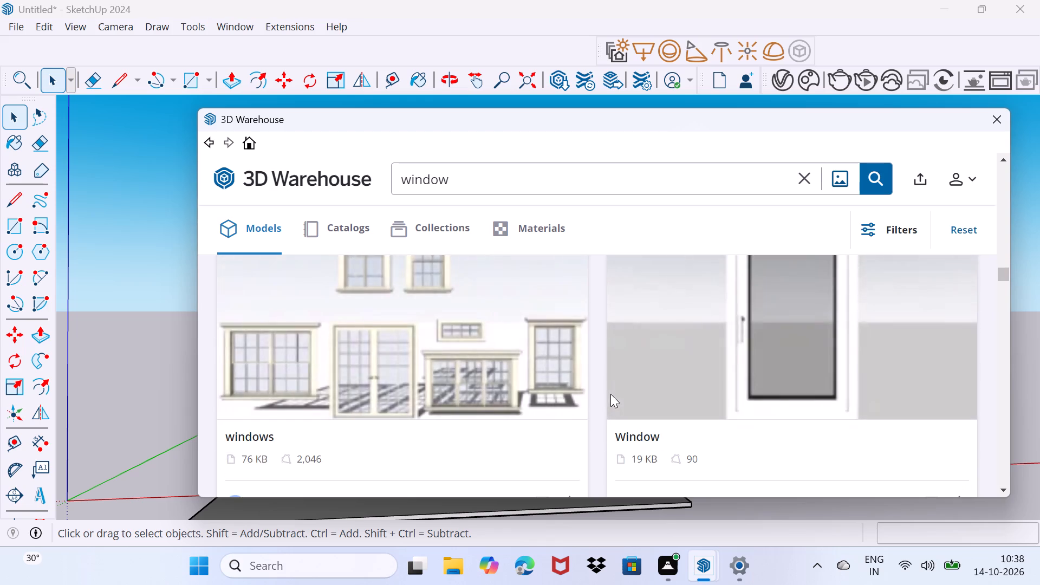
pyautogui.scroll(-8, 610, 394)
# Switch the "window" search to collections and examine the first window collections.
pyautogui.click(456, 225)
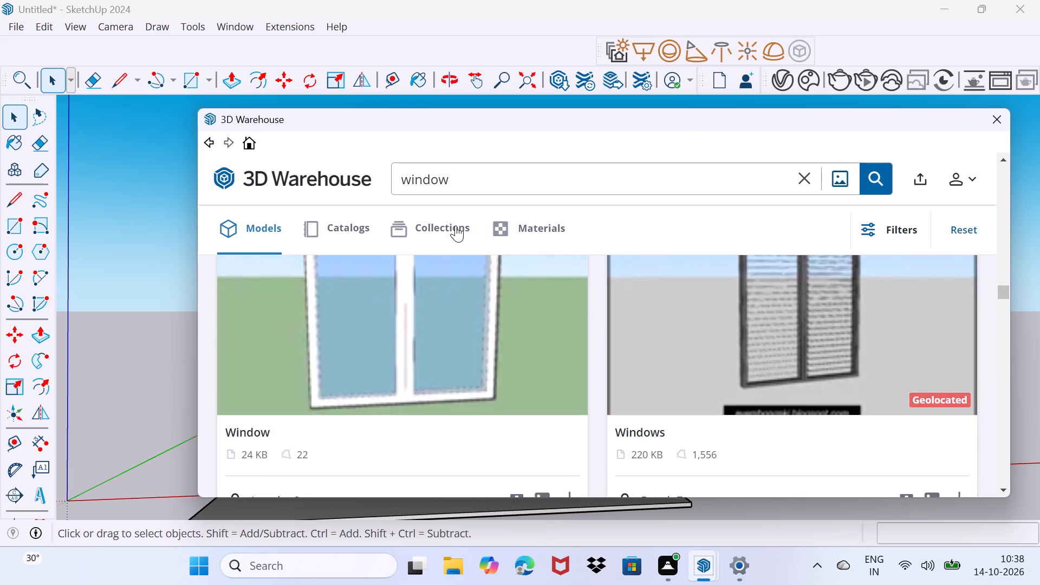
pyautogui.scroll(-4, 446, 310)
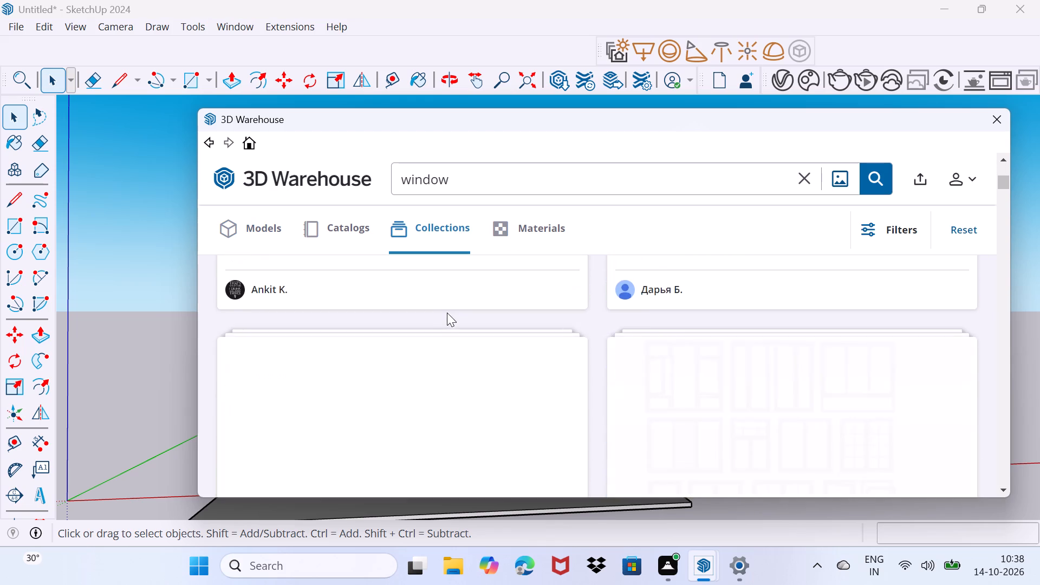
pyautogui.scroll(-9, 447, 318)
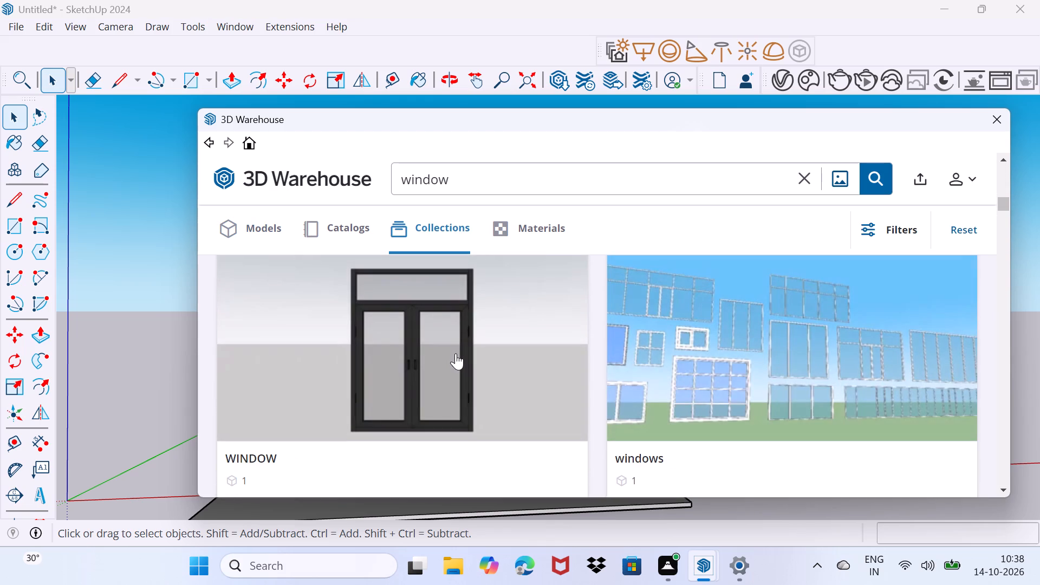
pyautogui.scroll(-1, 456, 349)
pyautogui.scroll(5, 456, 349)
# Open the four-model "Windows" collection, examine its window models, and return to the collection results.
pyautogui.click(456, 349)
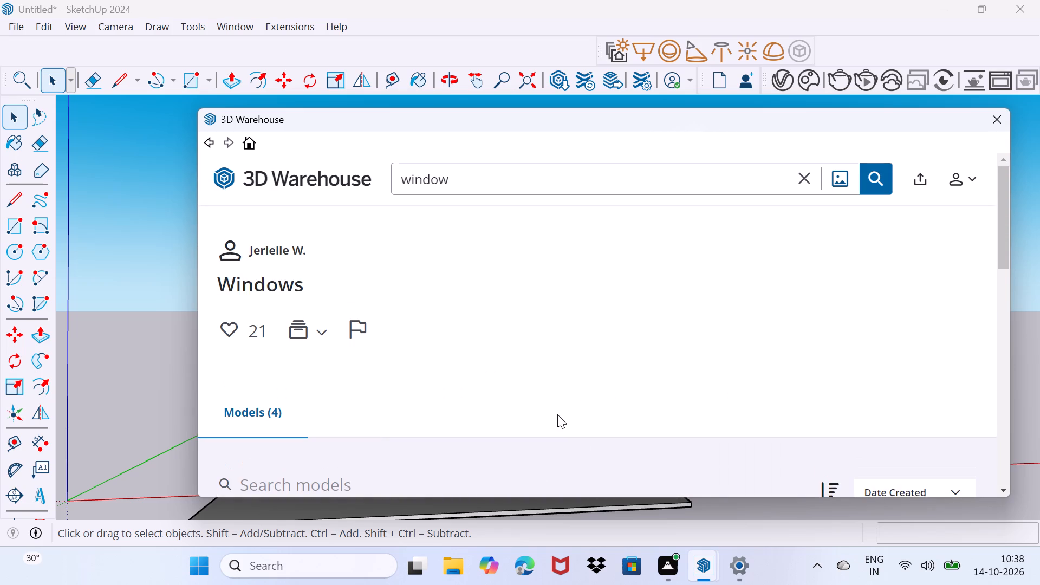
pyautogui.scroll(-5, 588, 368)
pyautogui.scroll(-3, 625, 338)
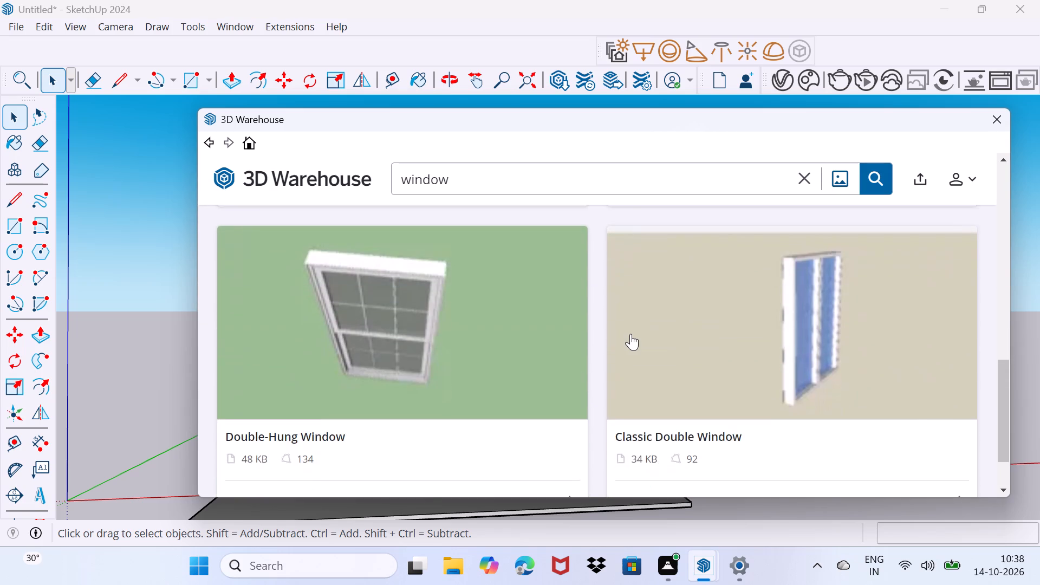
pyautogui.scroll(2, 630, 334)
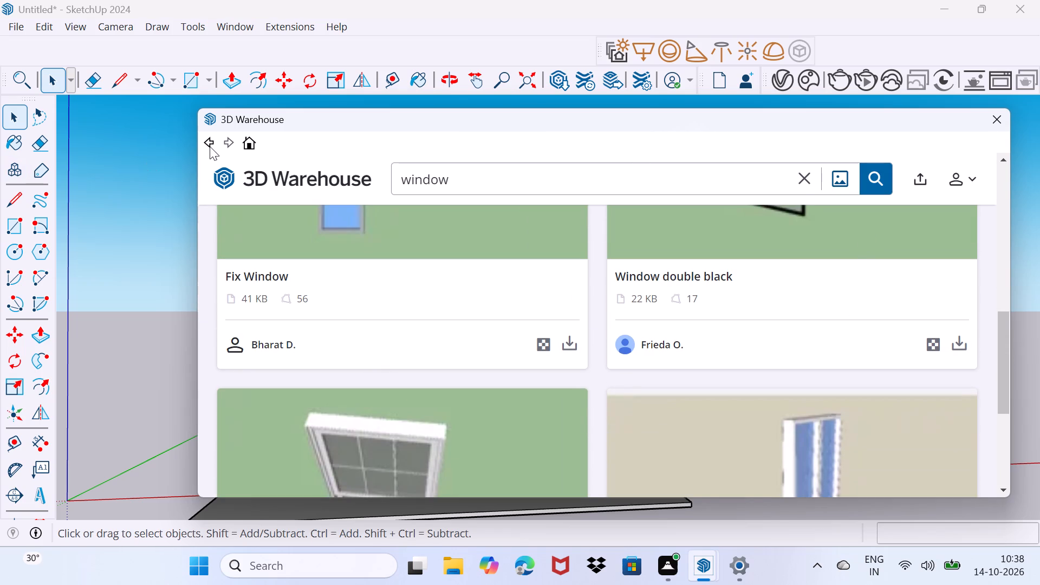
pyautogui.click(210, 145)
# Examine the rest of the loaded window collections for a style that suits the wall openings.
pyautogui.scroll(-4, 501, 376)
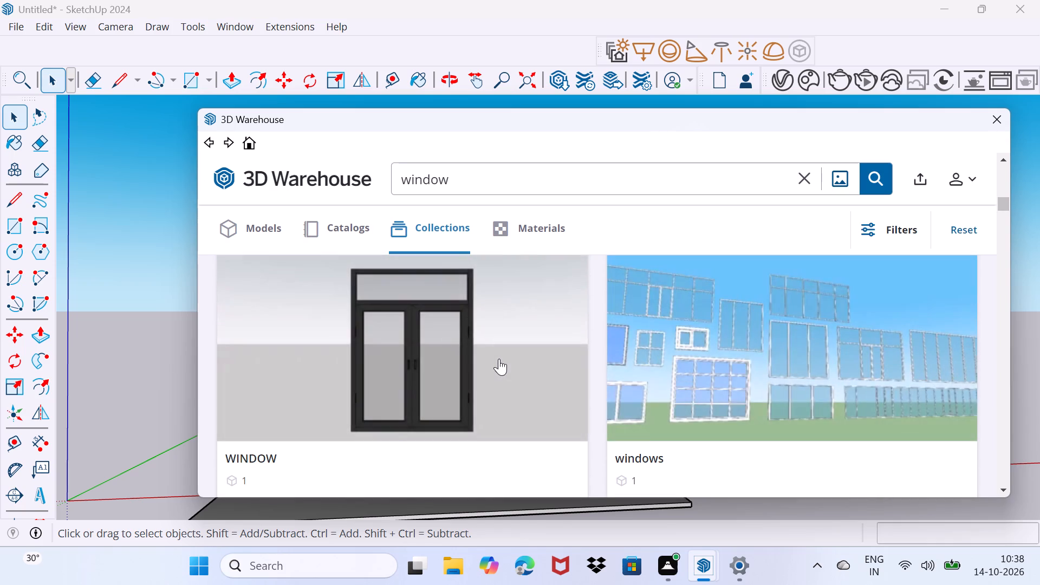
pyautogui.scroll(-12, 499, 359)
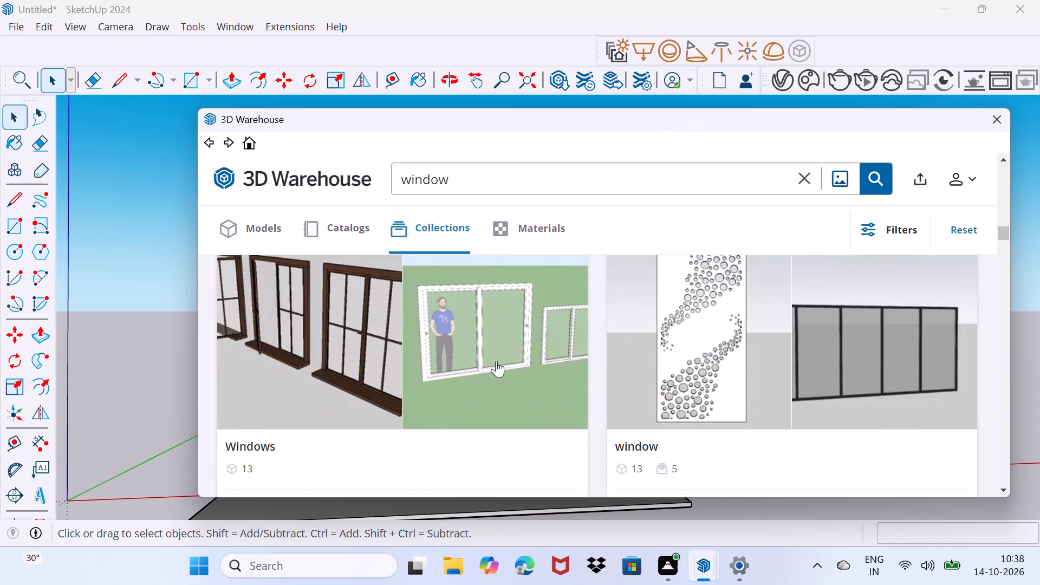
pyautogui.scroll(-10, 496, 361)
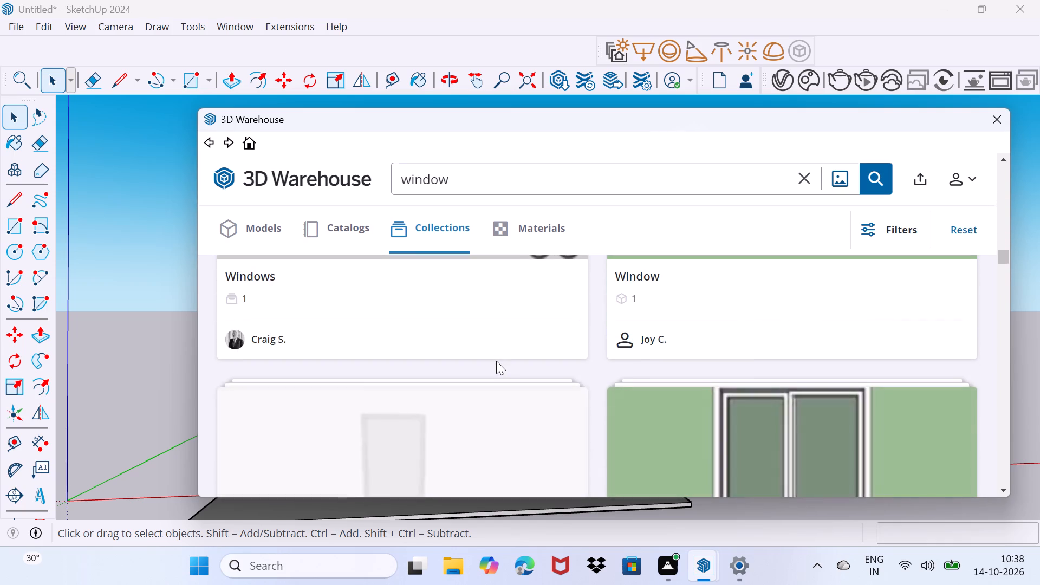
pyautogui.scroll(-7, 496, 361)
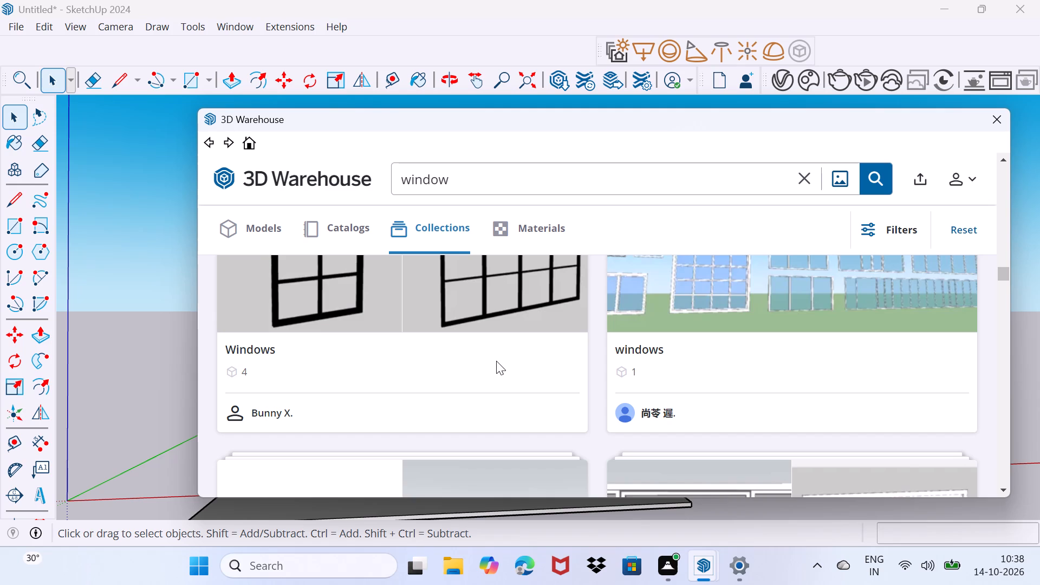
pyautogui.scroll(-3, 496, 361)
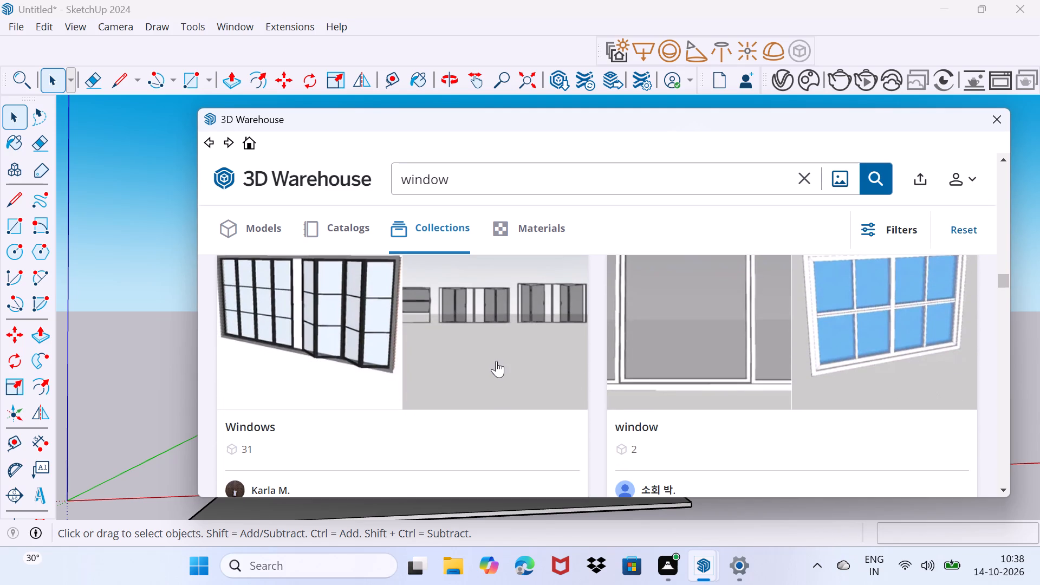
pyautogui.scroll(-3, 496, 359)
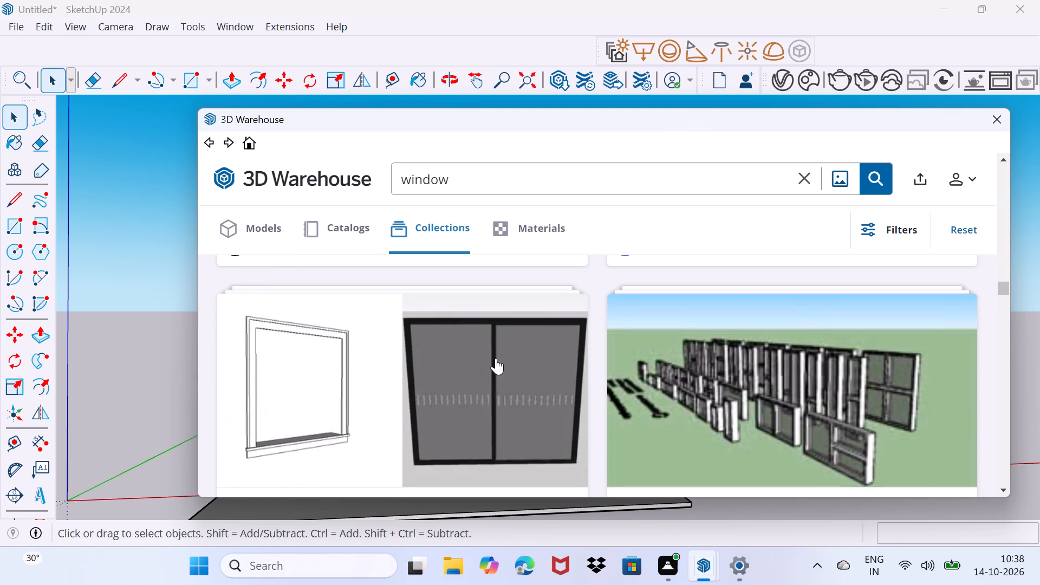
pyautogui.scroll(-8, 496, 357)
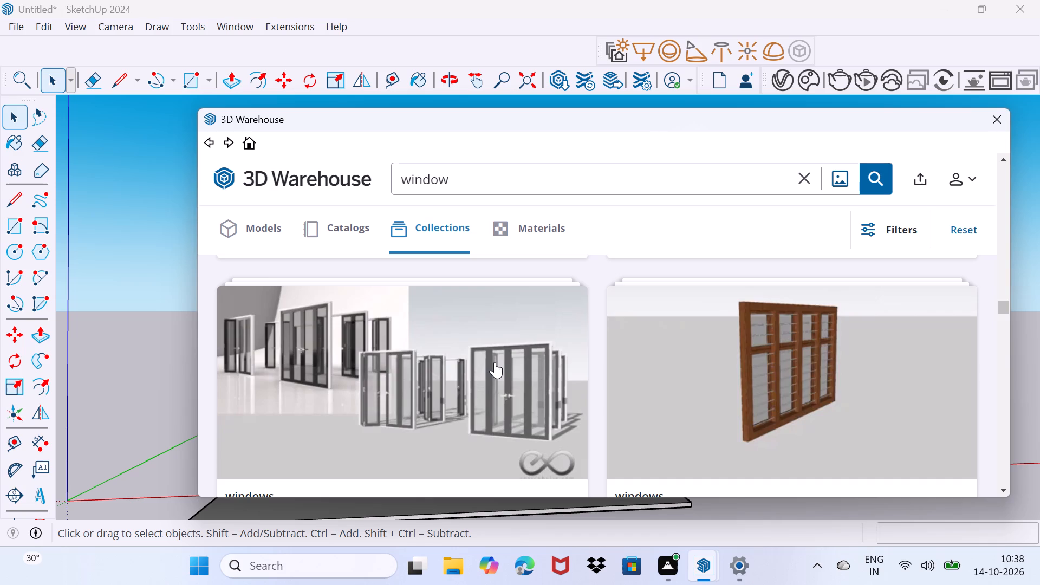
pyautogui.scroll(-14, 495, 362)
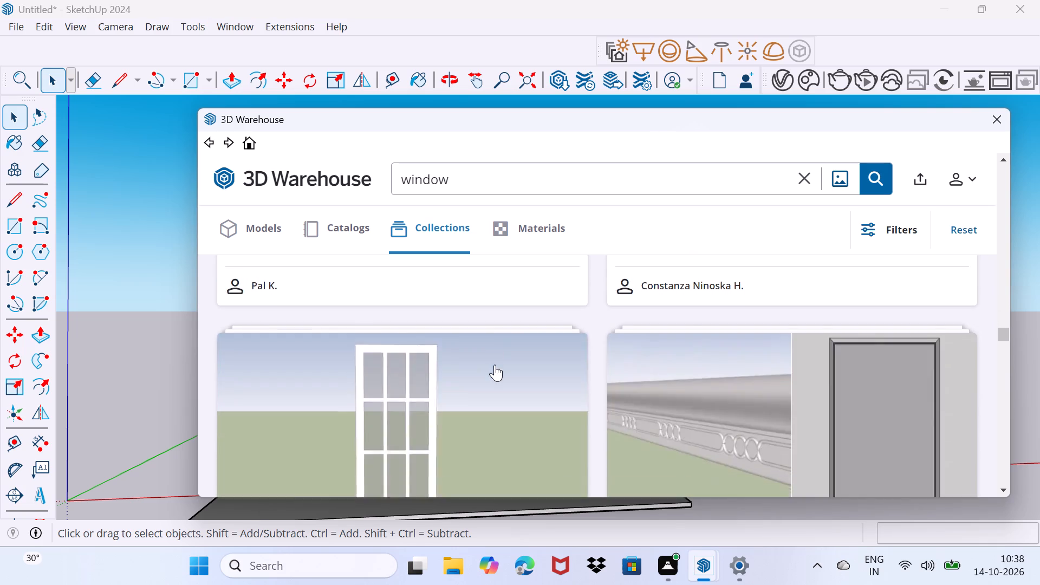
pyautogui.scroll(-7, 495, 365)
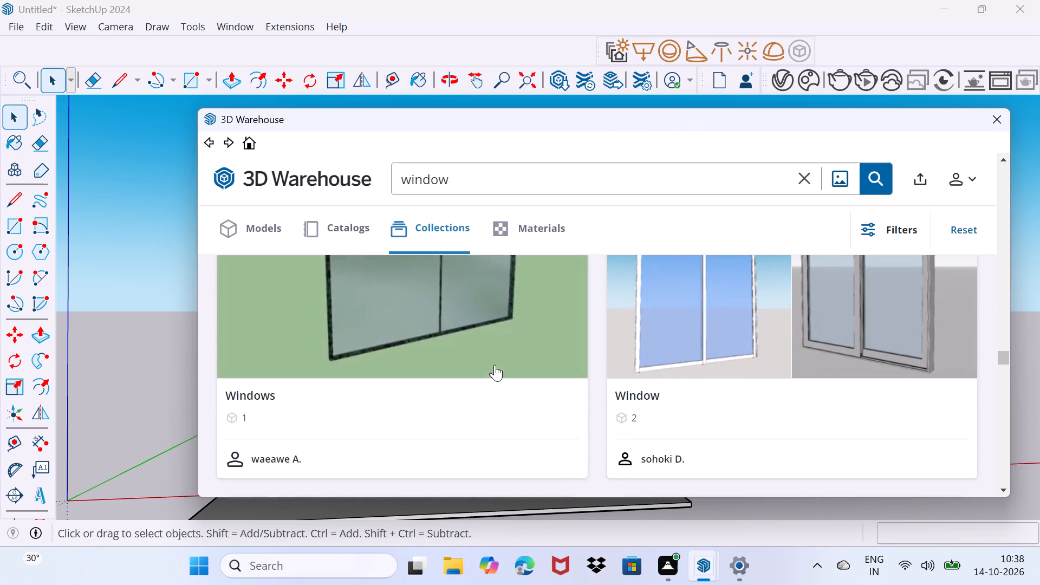
pyautogui.scroll(-9, 495, 365)
pyautogui.scroll(3, 493, 364)
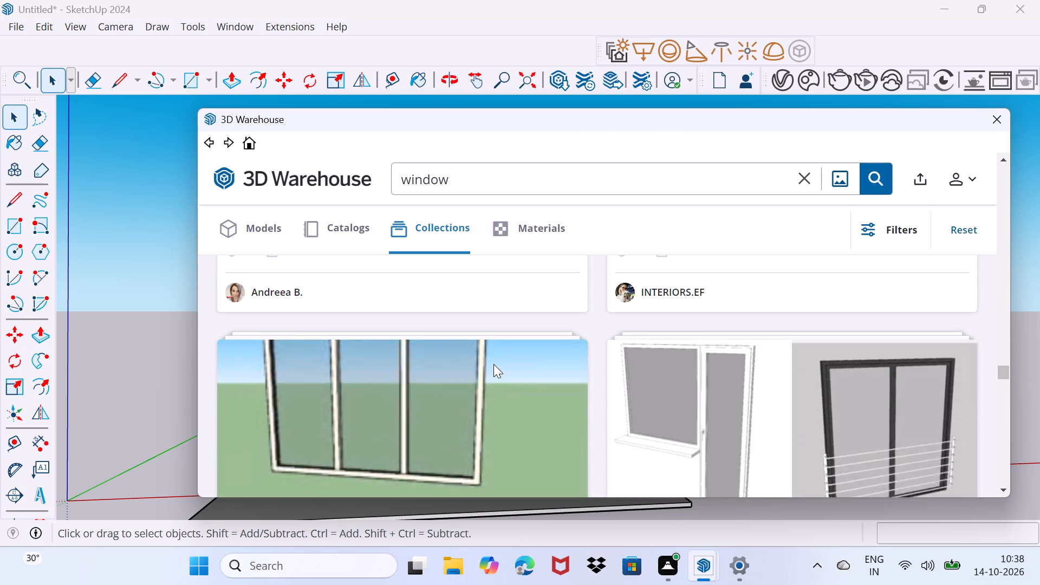
pyautogui.scroll(-19, 493, 364)
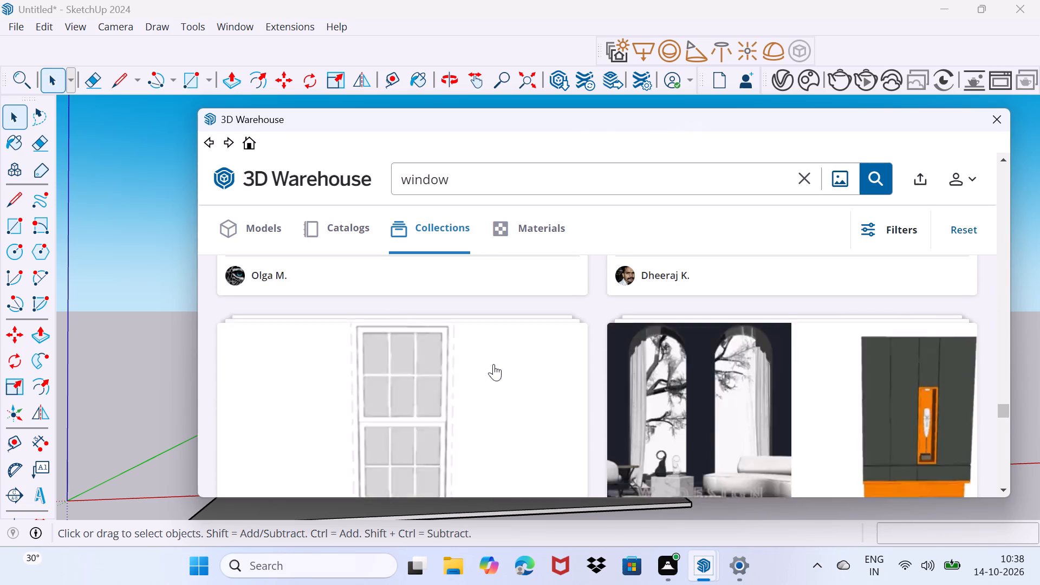
pyautogui.scroll(-12, 493, 364)
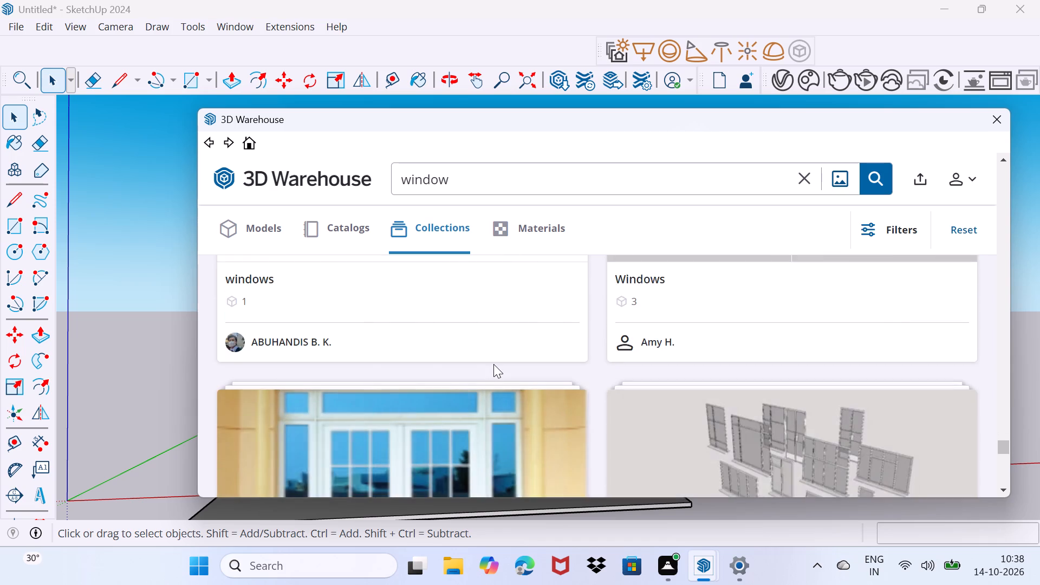
pyautogui.scroll(-12, 493, 364)
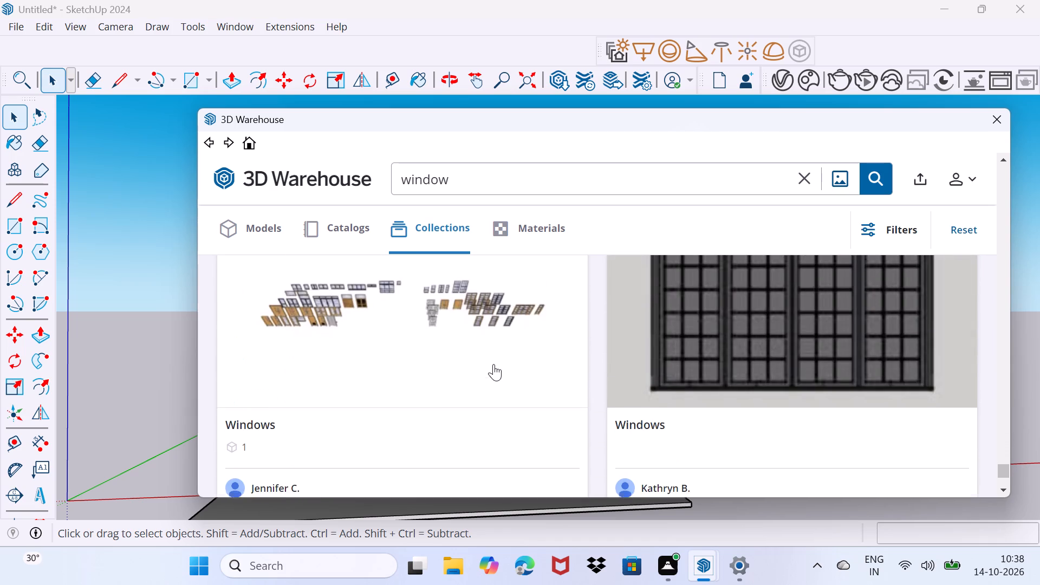
pyautogui.scroll(-6, 493, 364)
pyautogui.scroll(11, 508, 361)
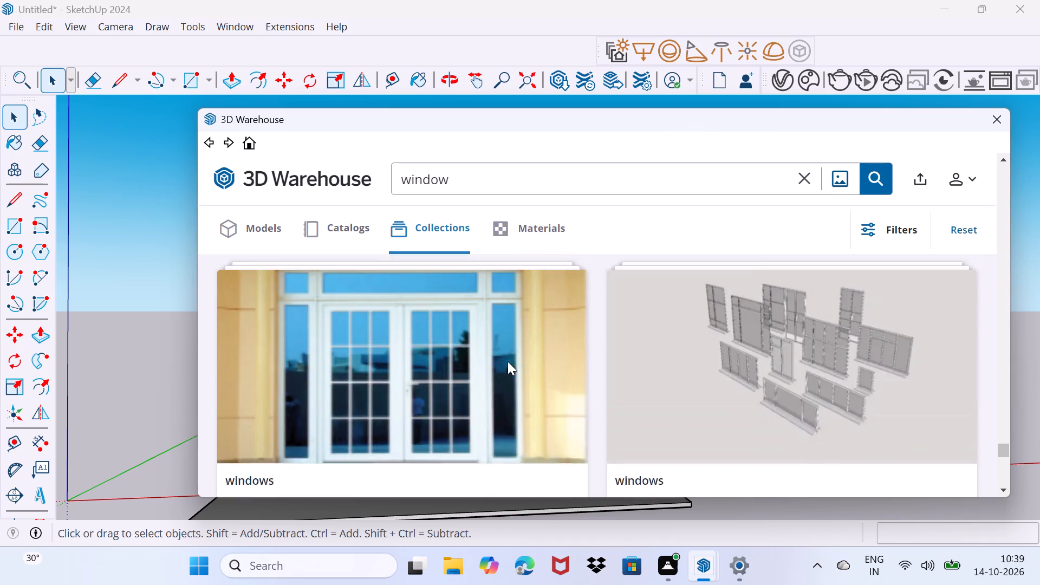
pyautogui.scroll(15, 508, 361)
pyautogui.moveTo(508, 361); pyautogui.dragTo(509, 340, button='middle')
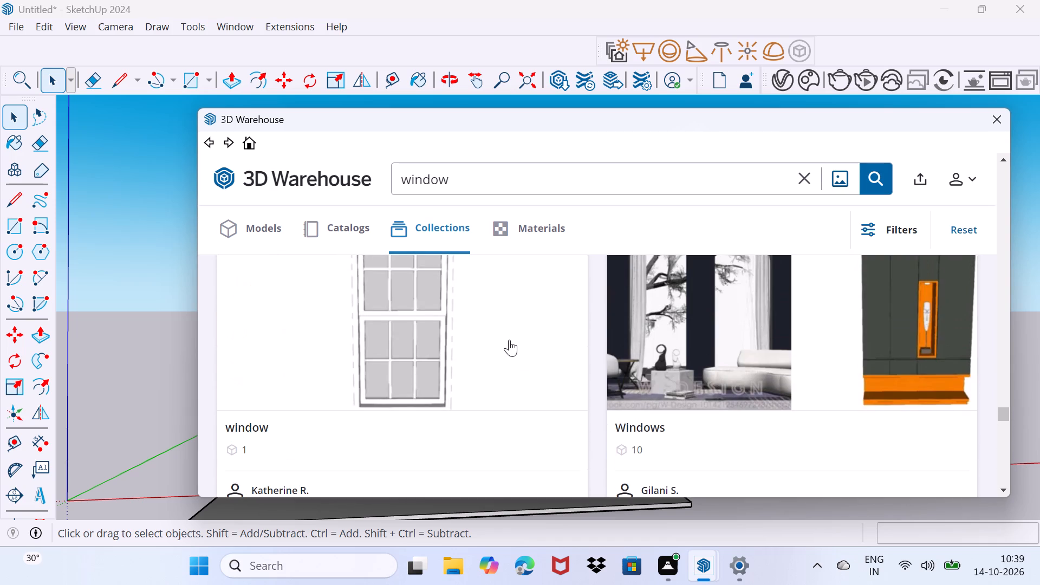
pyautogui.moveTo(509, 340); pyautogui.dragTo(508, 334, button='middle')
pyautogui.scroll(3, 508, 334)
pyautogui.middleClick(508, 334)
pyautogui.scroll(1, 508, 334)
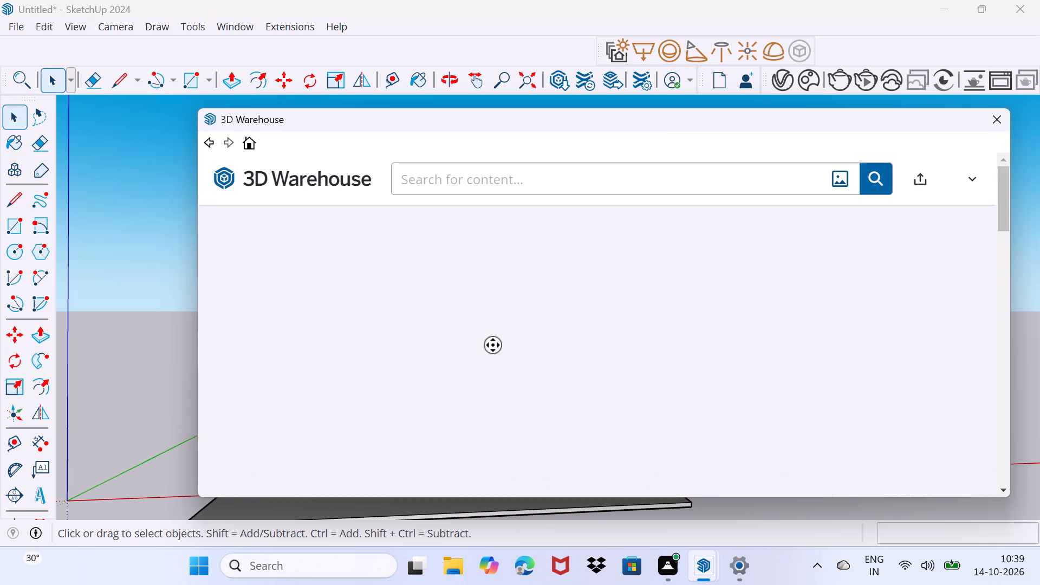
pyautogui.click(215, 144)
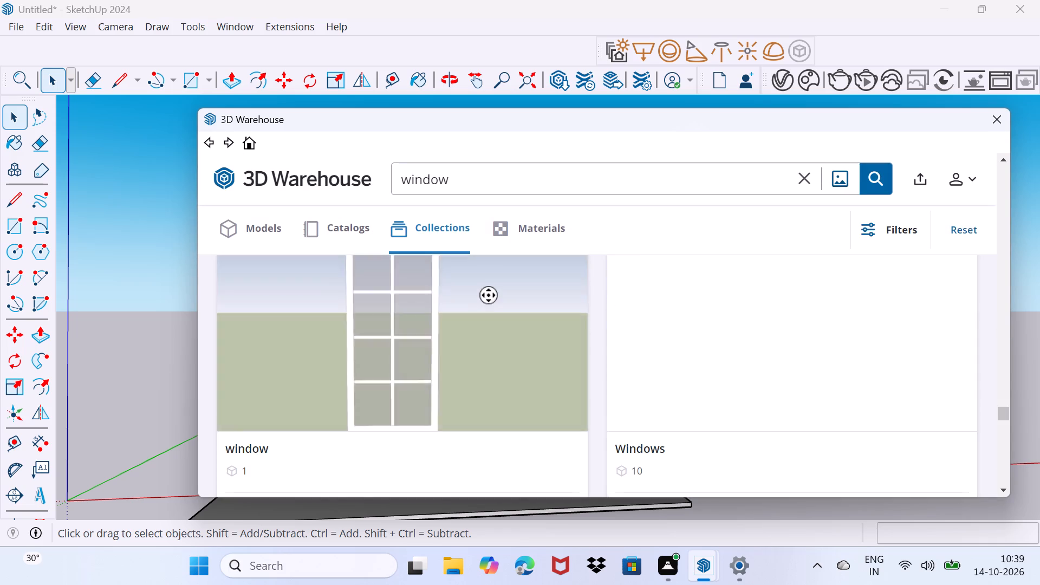
# Examine the remaining window collections down to the end of the loaded results for a suitable style.
pyautogui.scroll(-9, 484, 311)
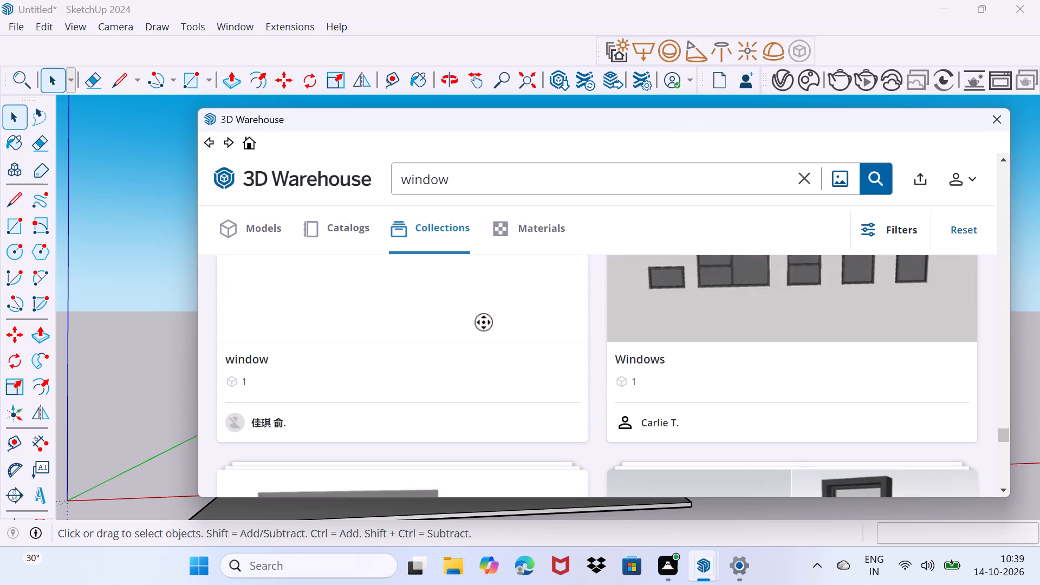
pyautogui.scroll(-10, 484, 322)
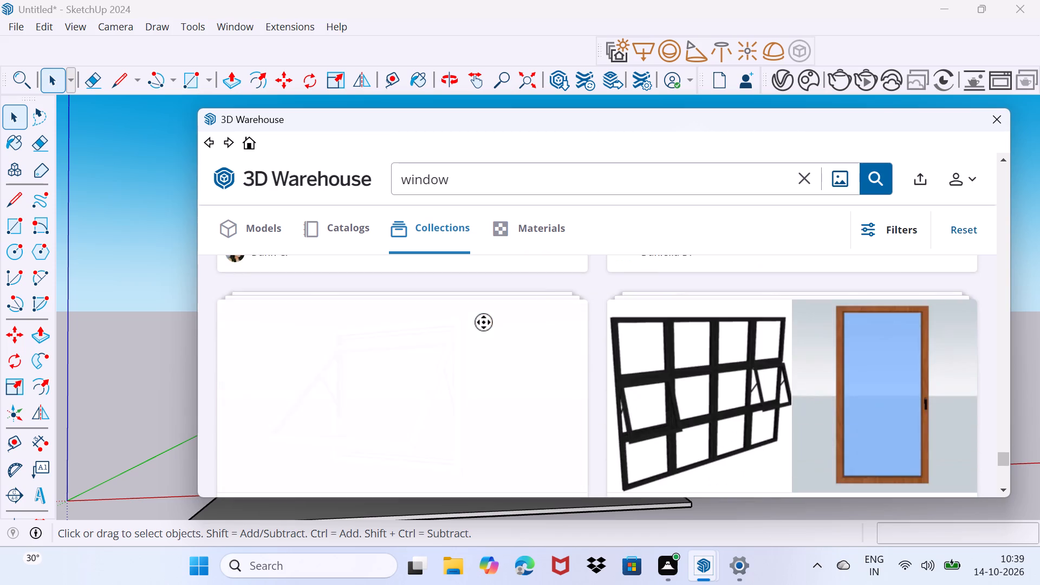
pyautogui.scroll(-12, 484, 322)
# Look back through the loaded window collections and compare their previews for a style that suits the wall openings.
pyautogui.scroll(2, 484, 322)
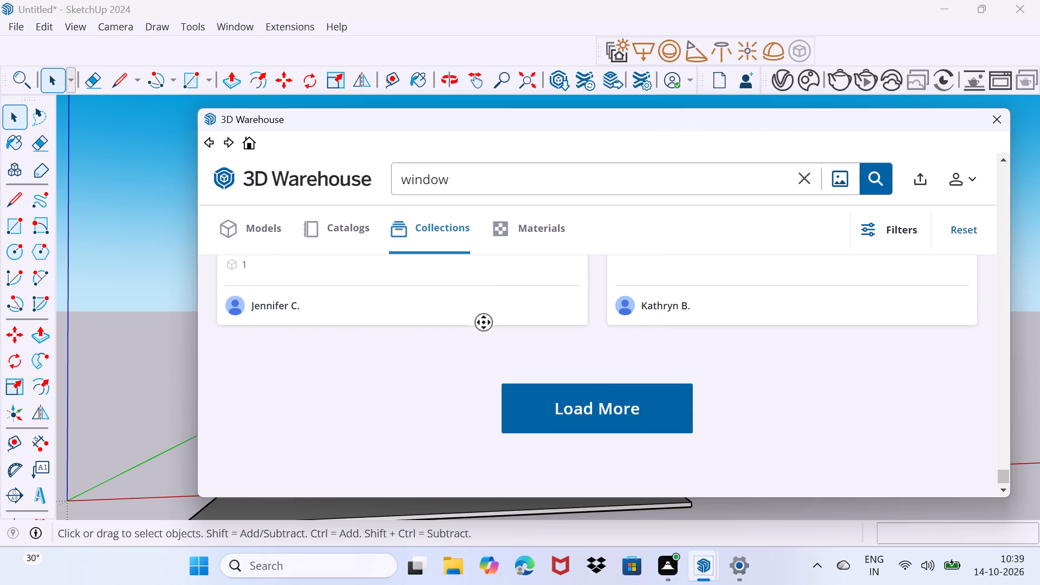
pyautogui.scroll(9, 484, 322)
pyautogui.scroll(14, 484, 322)
pyautogui.scroll(-6, 461, 386)
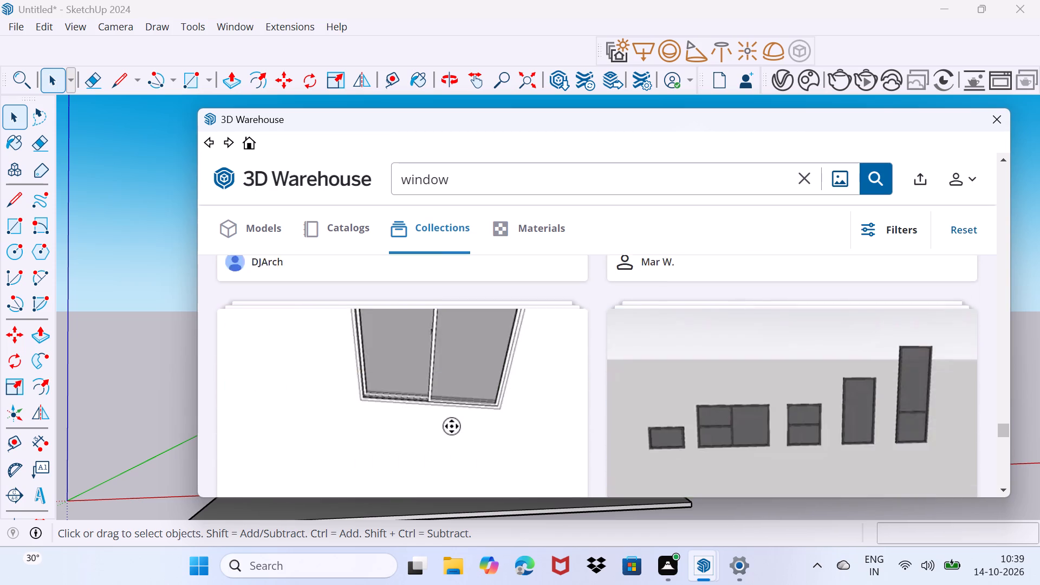
pyautogui.scroll(-6, 451, 434)
pyautogui.scroll(19, 448, 439)
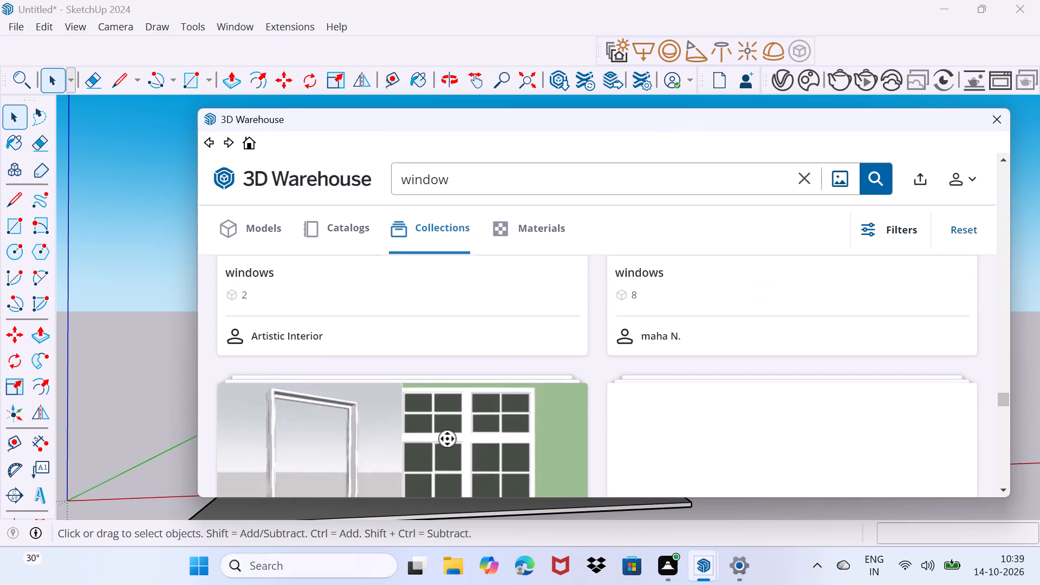
pyautogui.scroll(16, 447, 439)
pyautogui.scroll(8, 447, 439)
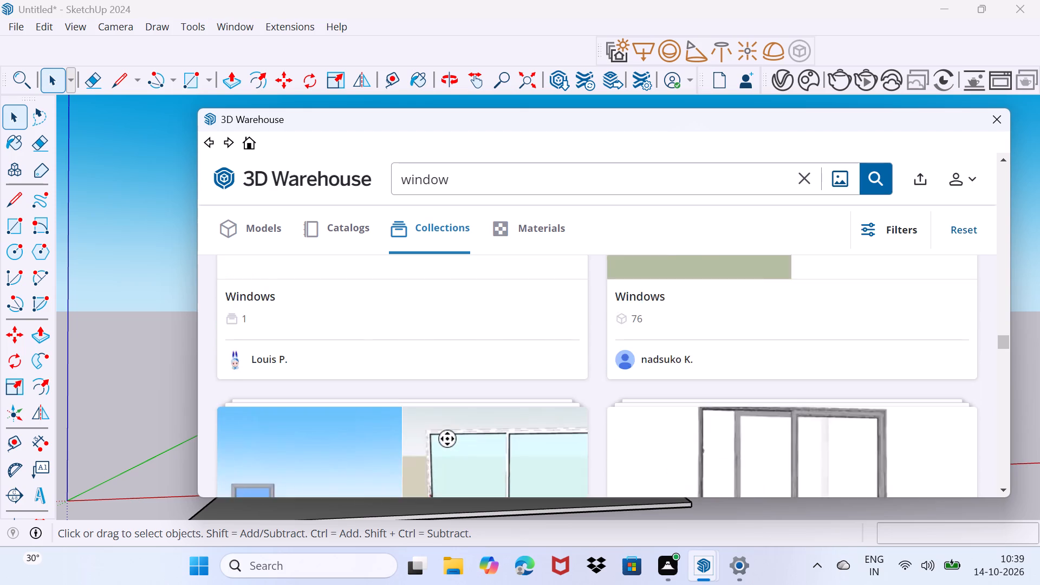
pyautogui.scroll(7, 447, 439)
pyautogui.scroll(-6, 439, 461)
pyautogui.scroll(12, 536, 440)
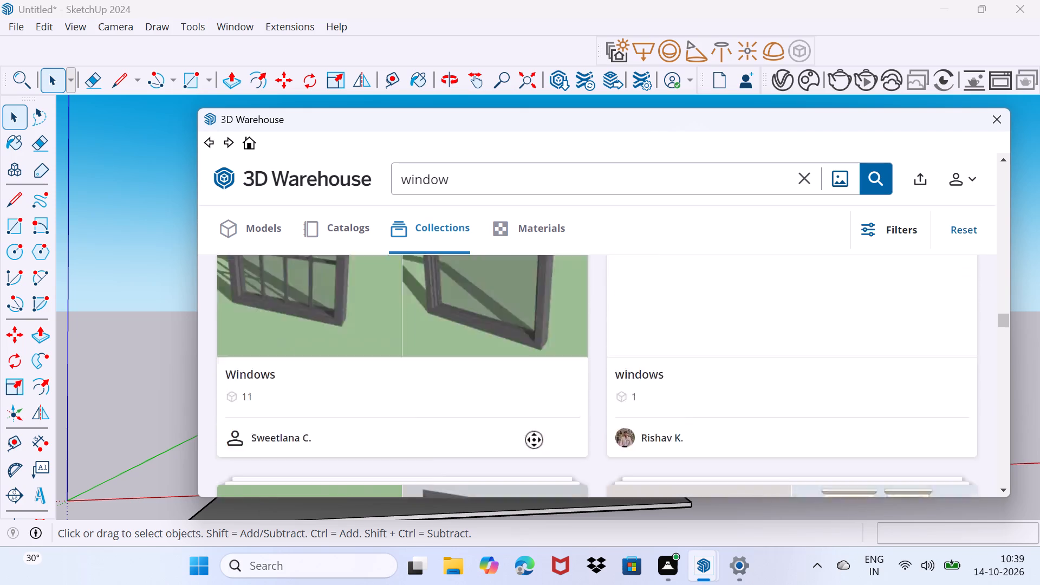
pyautogui.scroll(15, 534, 440)
pyautogui.scroll(-7, 535, 440)
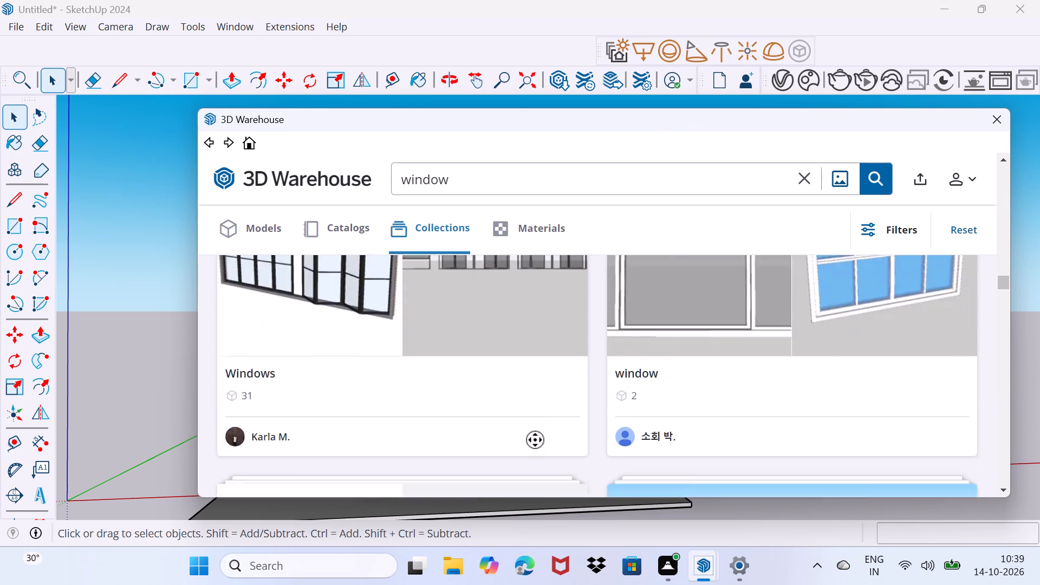
pyautogui.scroll(-2, 535, 440)
pyautogui.scroll(5, 535, 440)
pyautogui.scroll(-4, 535, 440)
pyautogui.scroll(3, 535, 440)
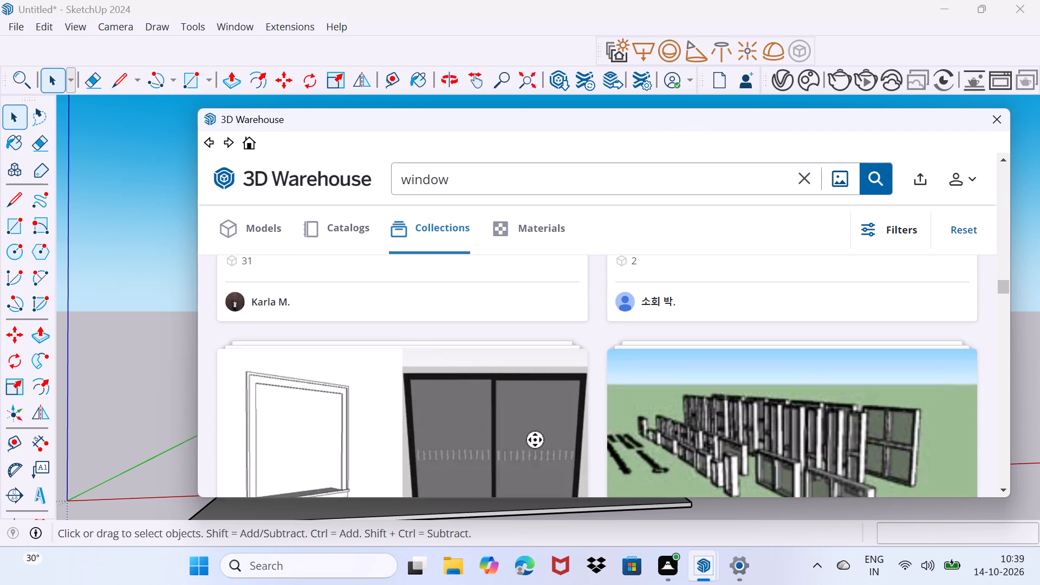
pyautogui.scroll(15, 535, 440)
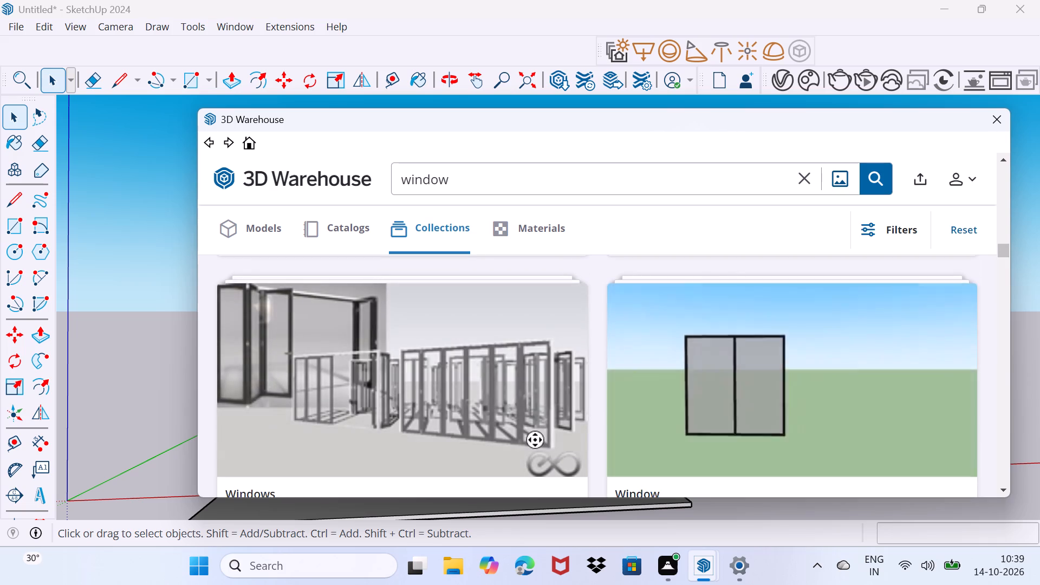
pyautogui.scroll(3, 535, 440)
pyautogui.scroll(-4, 535, 440)
pyautogui.scroll(2, 535, 440)
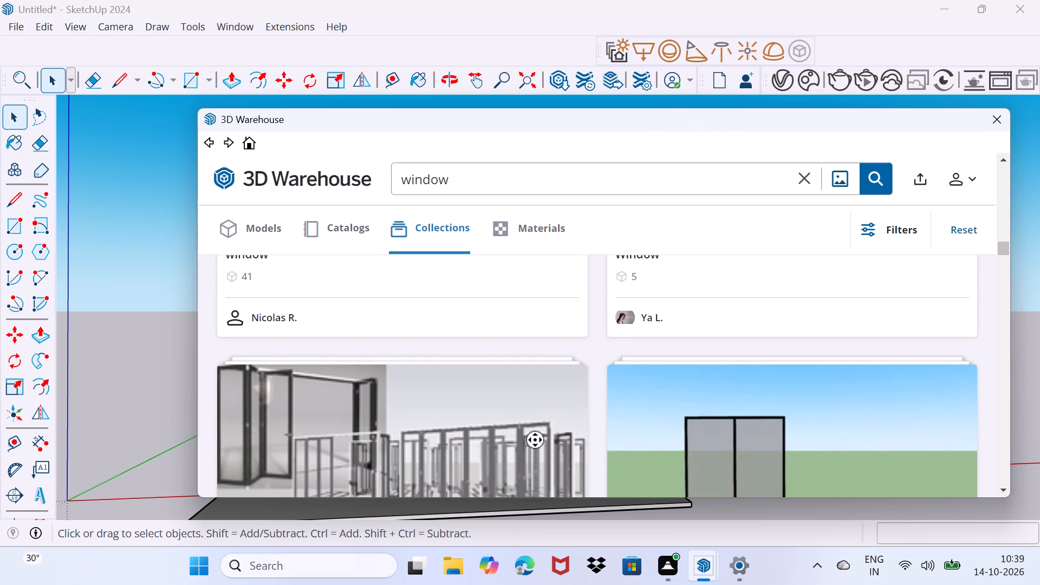
pyautogui.scroll(-1, 535, 440)
pyautogui.scroll(15, 535, 440)
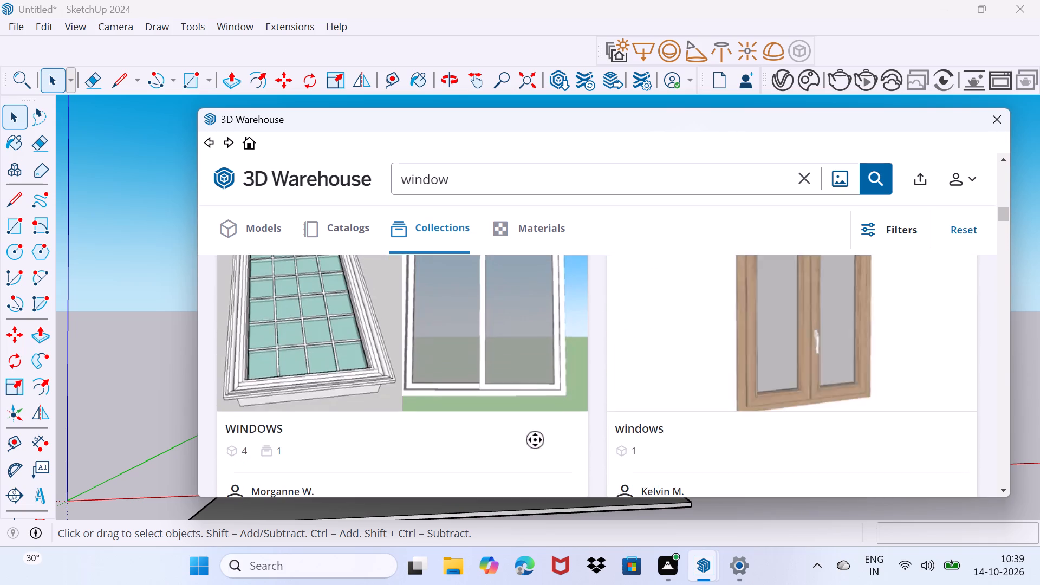
pyautogui.scroll(6, 535, 440)
pyautogui.scroll(-6, 535, 440)
pyautogui.scroll(6, 535, 440)
pyautogui.scroll(-7, 535, 440)
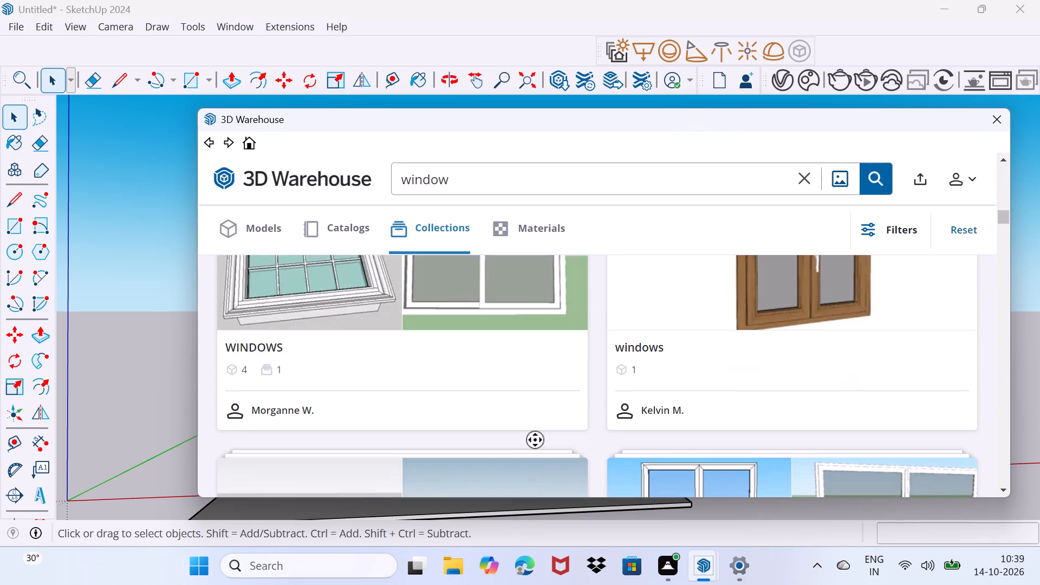
pyautogui.scroll(-16, 535, 440)
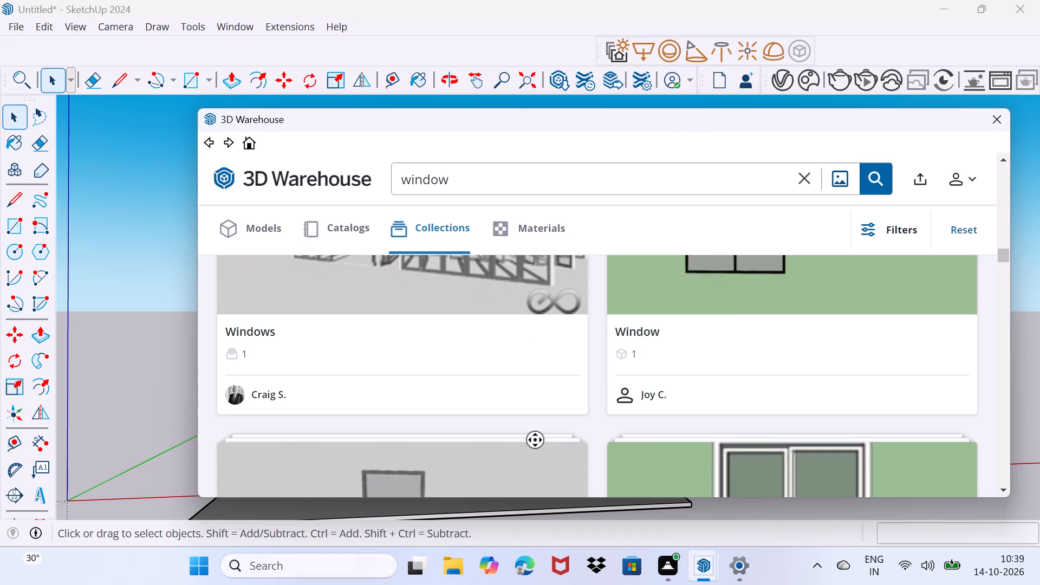
pyautogui.press('space')
pyautogui.press('space')
pyautogui.scroll(5, 682, 372)
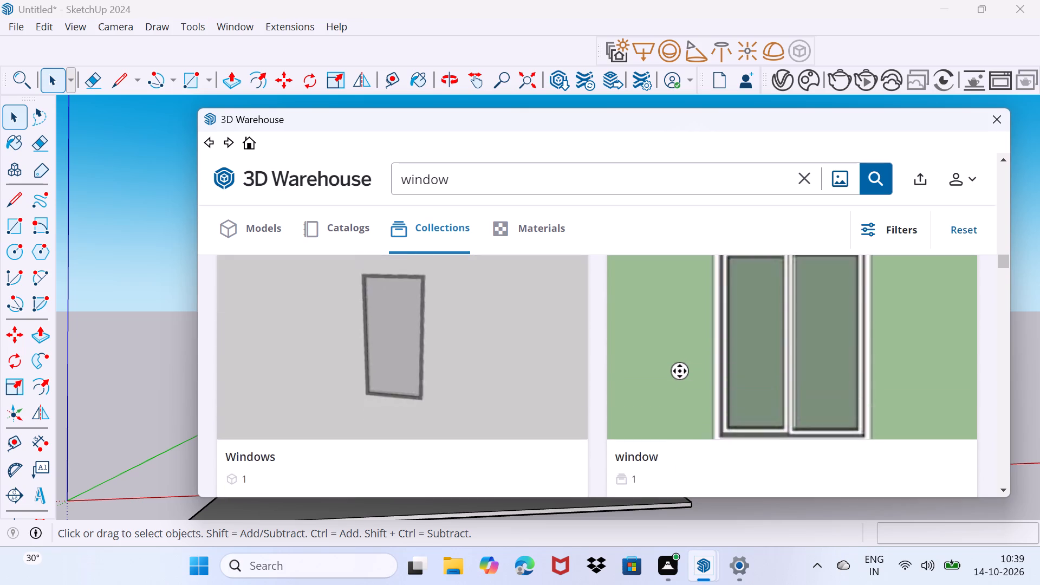
pyautogui.scroll(1, 680, 371)
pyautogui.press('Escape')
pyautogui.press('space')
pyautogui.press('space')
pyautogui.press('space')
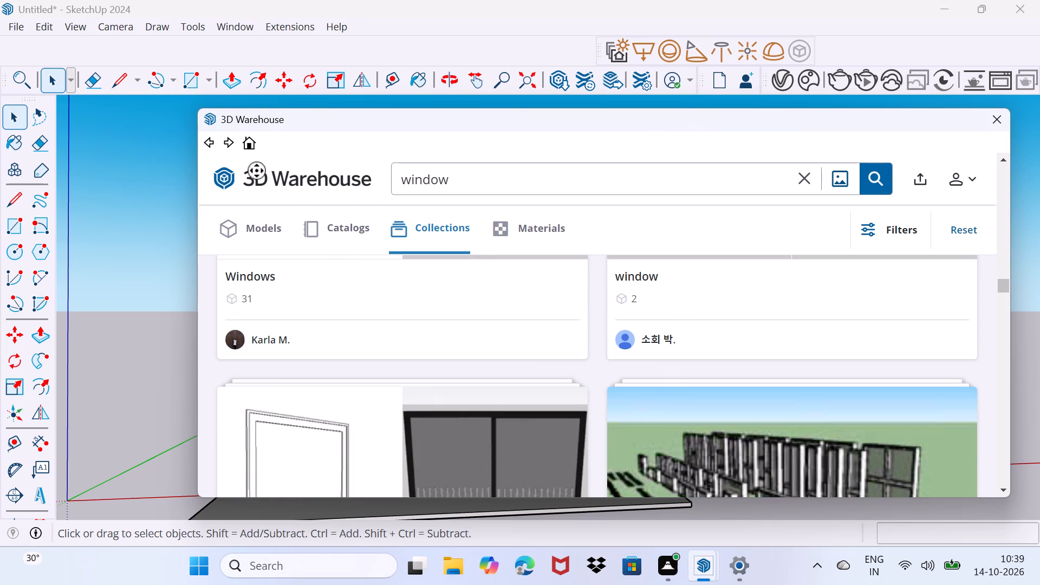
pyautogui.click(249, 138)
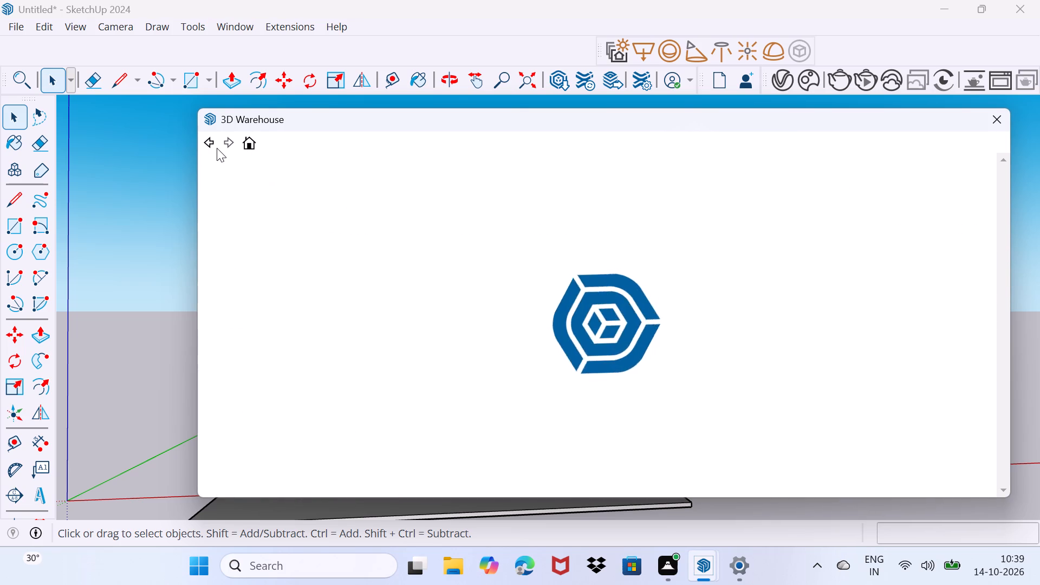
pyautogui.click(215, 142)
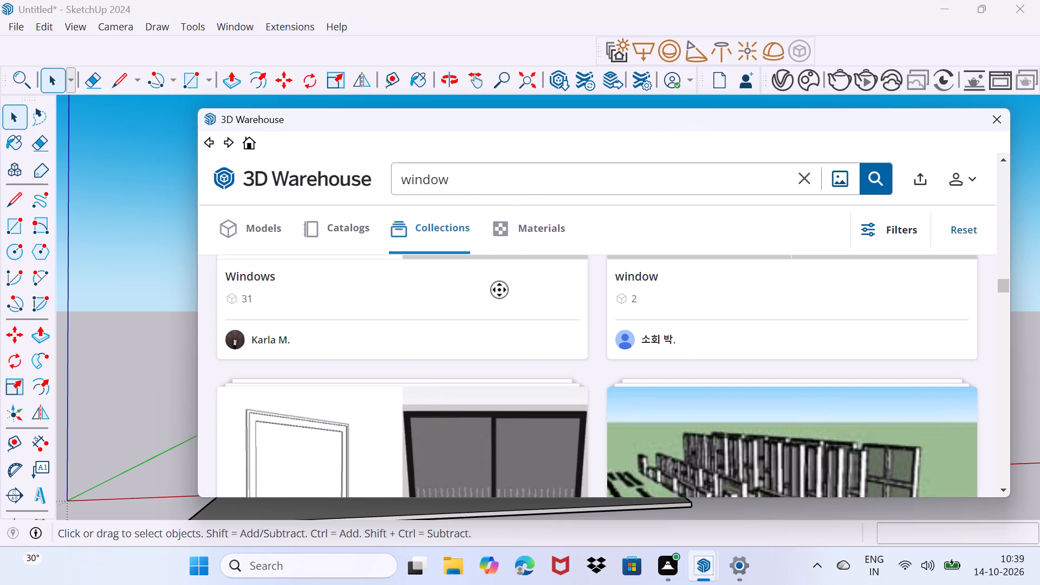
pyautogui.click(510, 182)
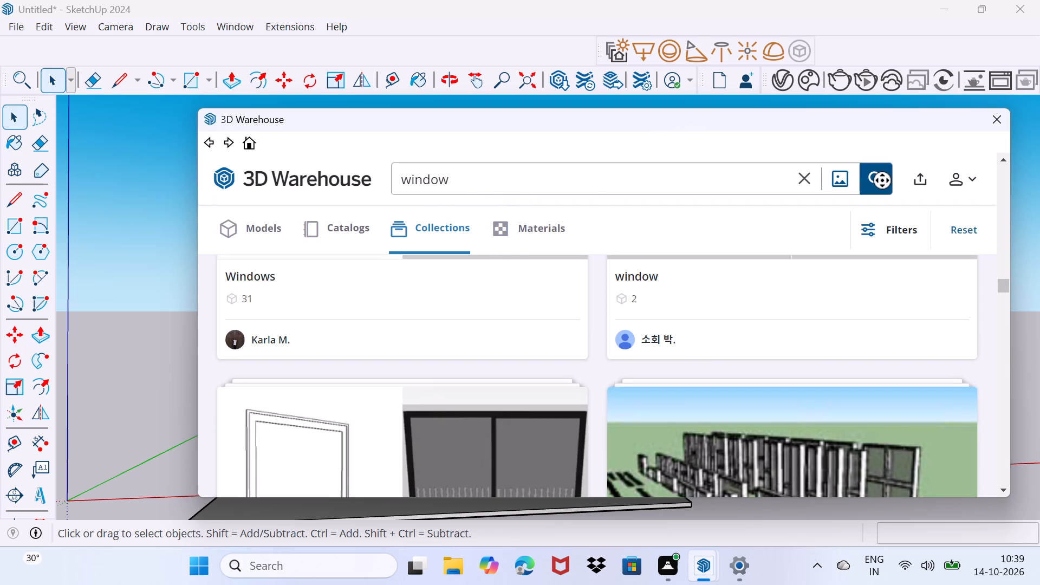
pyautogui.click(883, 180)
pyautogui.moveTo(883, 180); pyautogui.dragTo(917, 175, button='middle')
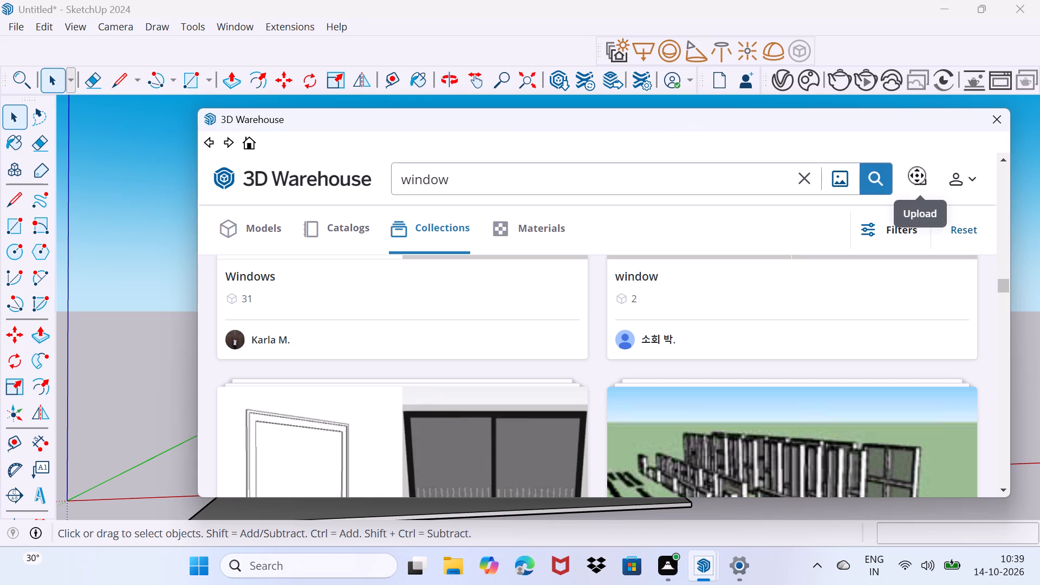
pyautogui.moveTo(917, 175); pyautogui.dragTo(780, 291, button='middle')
# Re-examine the "window" collection results, back towards the earlier entries, for a collection with simple black-framed windows.
pyautogui.scroll(-2, 550, 368)
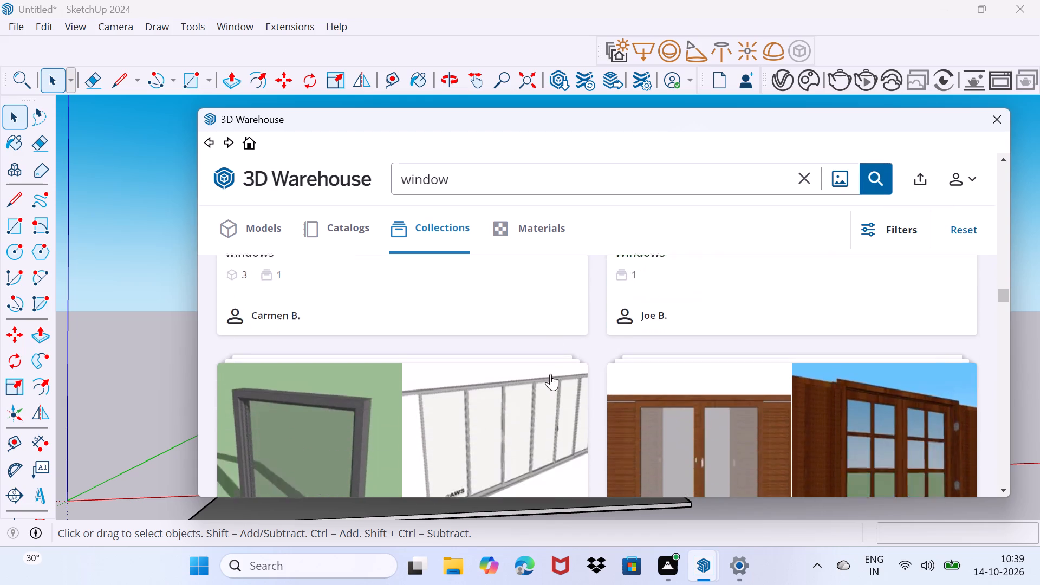
pyautogui.scroll(-4, 486, 372)
pyautogui.scroll(4, 623, 353)
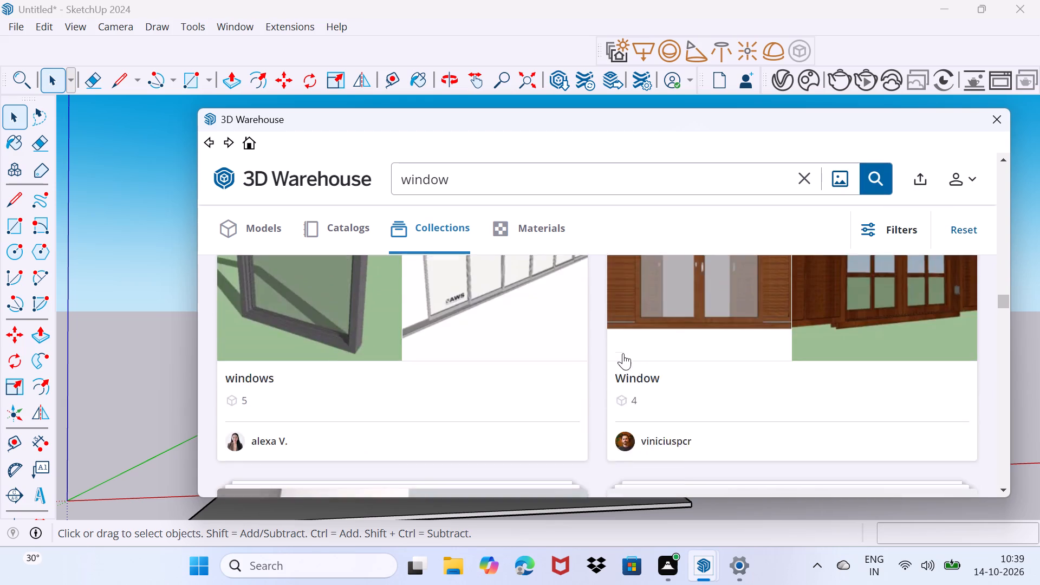
pyautogui.scroll(-15, 623, 353)
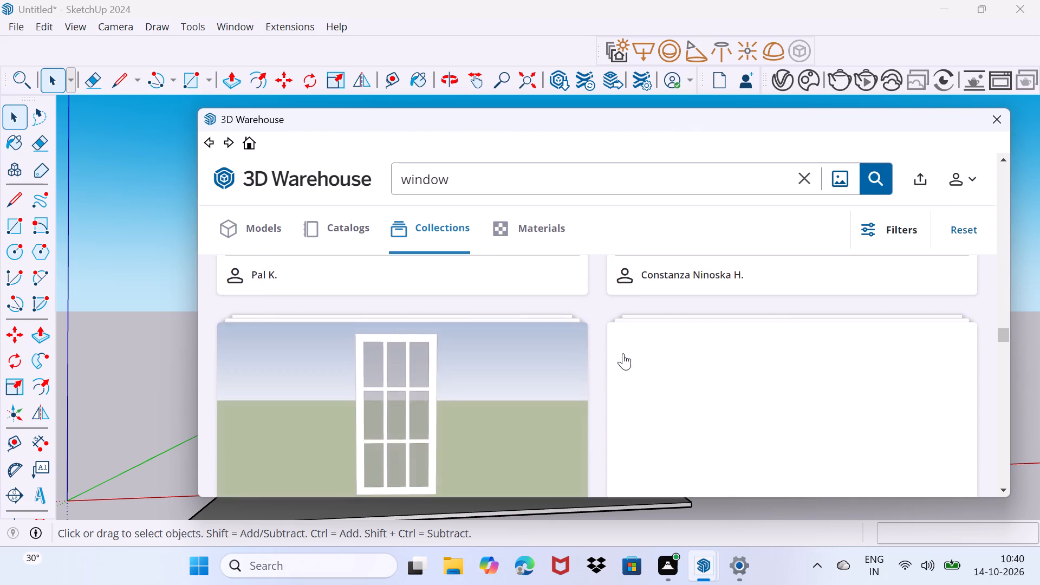
pyautogui.scroll(-4, 623, 353)
pyautogui.scroll(10, 623, 350)
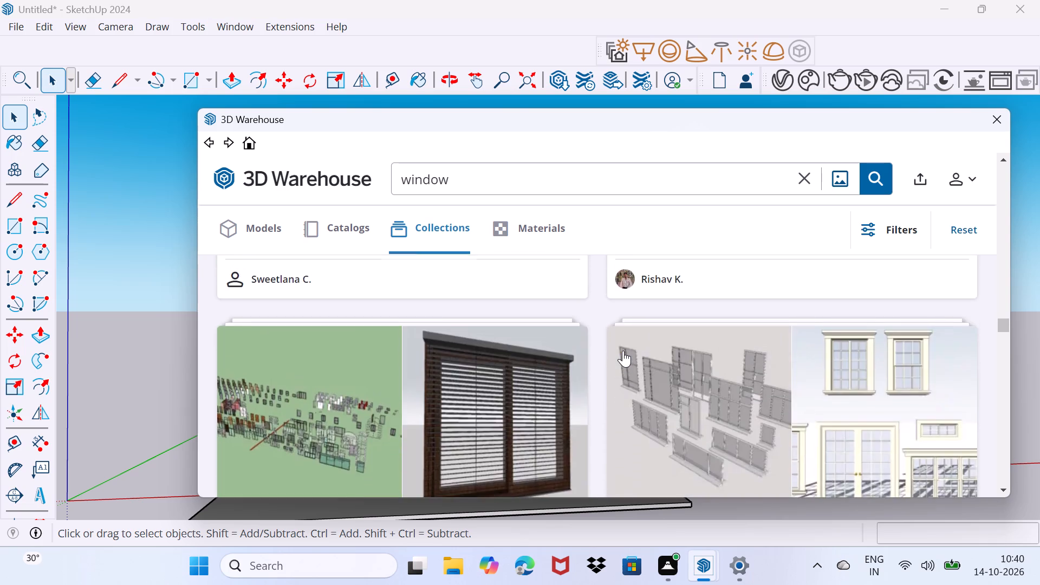
pyautogui.scroll(18, 623, 350)
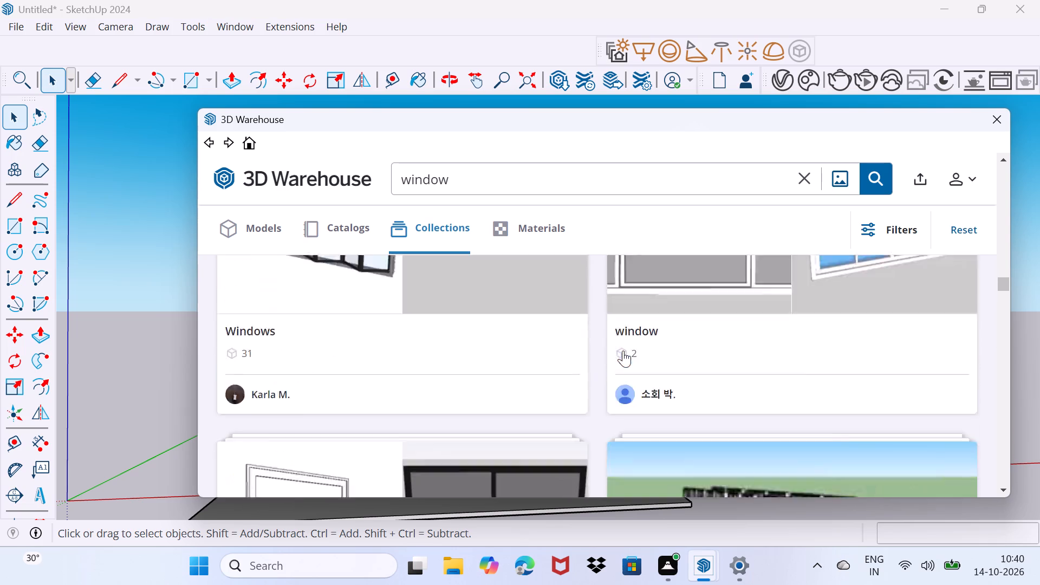
pyautogui.scroll(14, 623, 350)
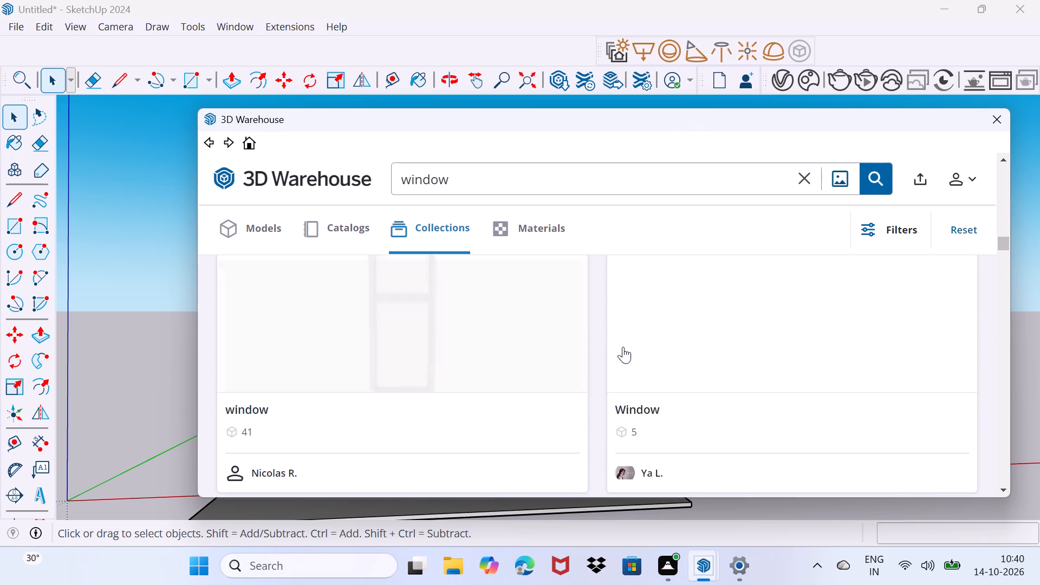
pyautogui.scroll(19, 623, 347)
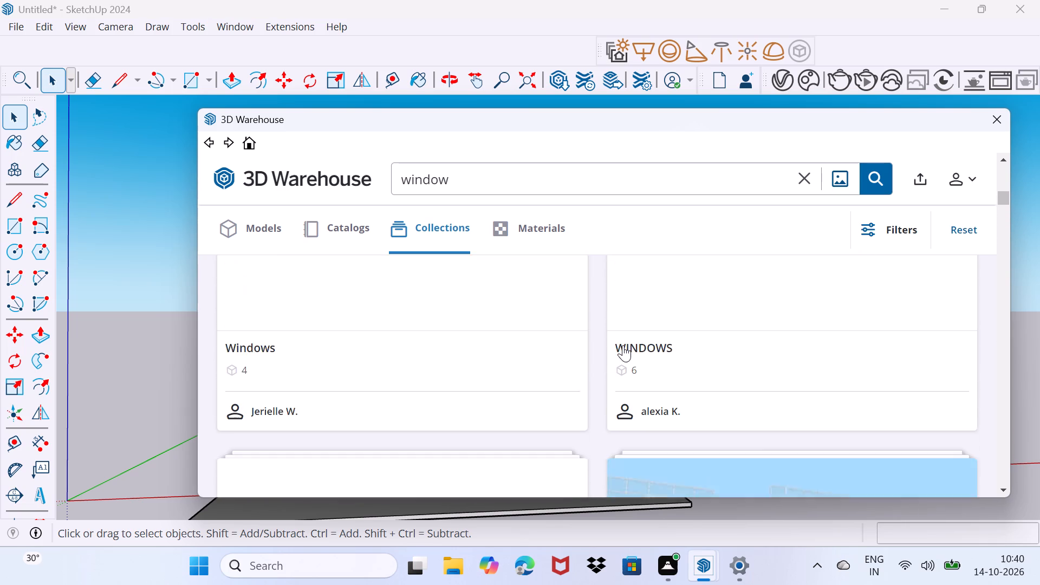
pyautogui.scroll(7, 623, 345)
pyautogui.scroll(-10, 623, 345)
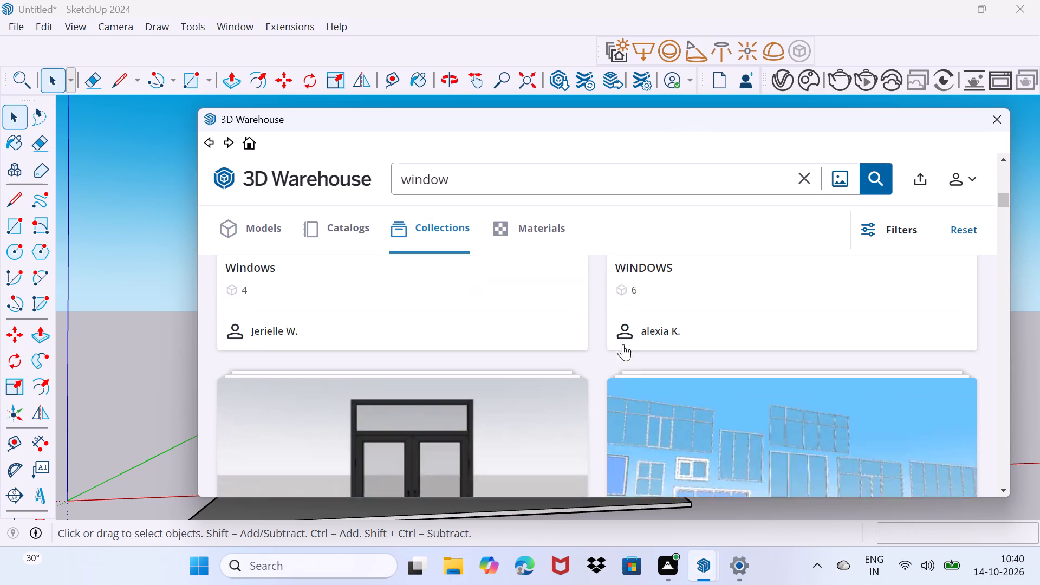
pyautogui.scroll(6, 623, 344)
pyautogui.scroll(-2, 623, 344)
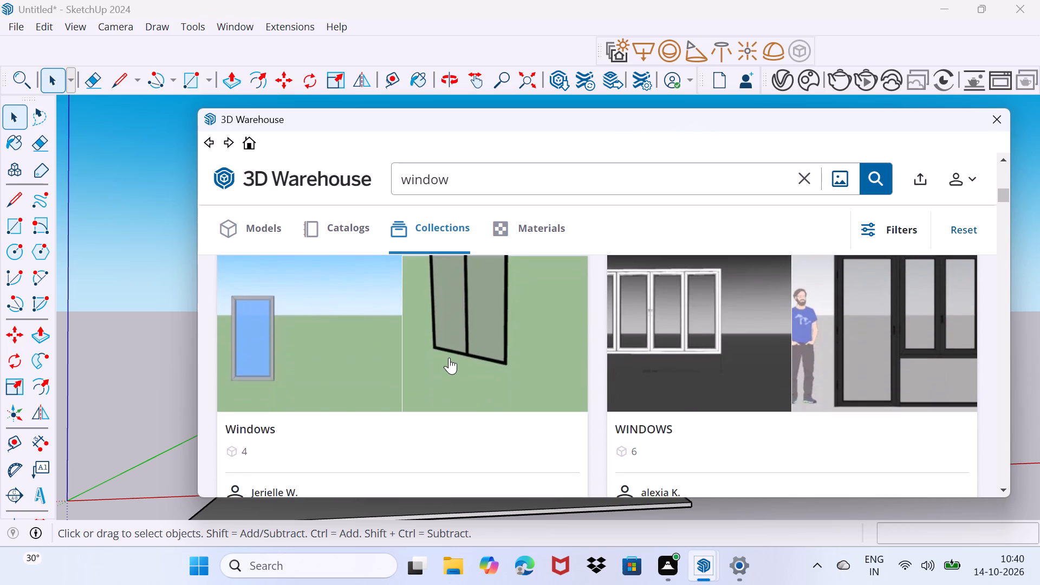
# Open the four-model "Windows" collection and download its "Window double black" model directly into the SketchUp model.
pyautogui.click(449, 357)
pyautogui.scroll(-5, 487, 349)
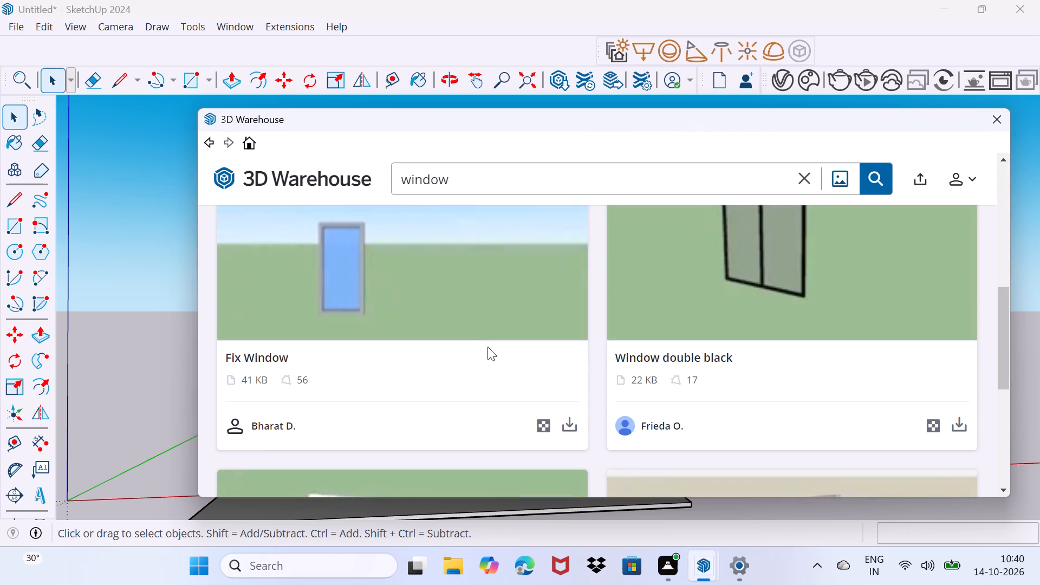
pyautogui.scroll(-3, 491, 345)
pyautogui.scroll(3, 700, 296)
pyautogui.click(961, 425)
pyautogui.click(558, 333)
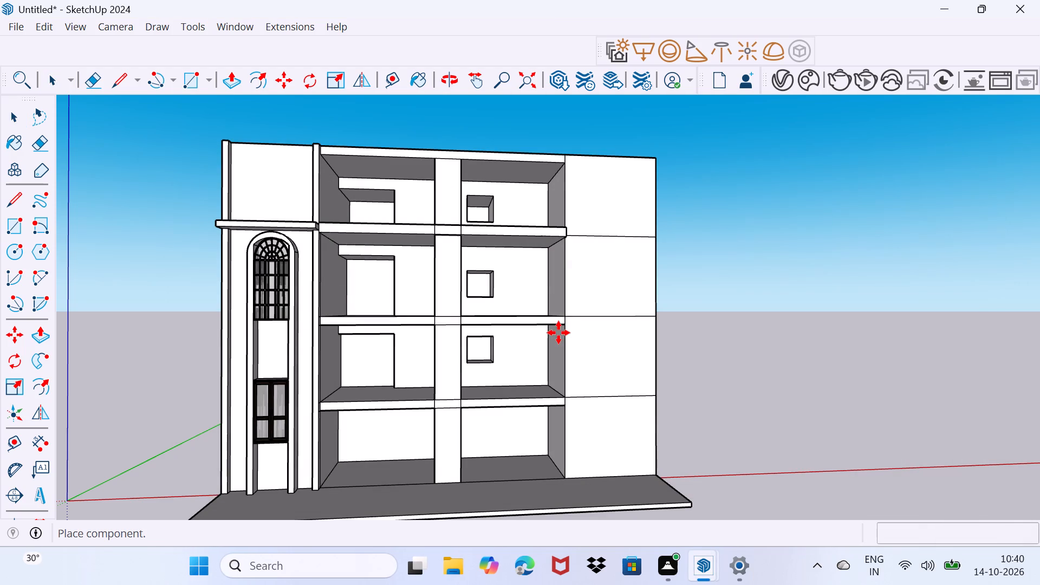
# Place the "Window double black" component upright on the ground slab in front of the ground storey's open bay.
pyautogui.scroll(4, 335, 395)
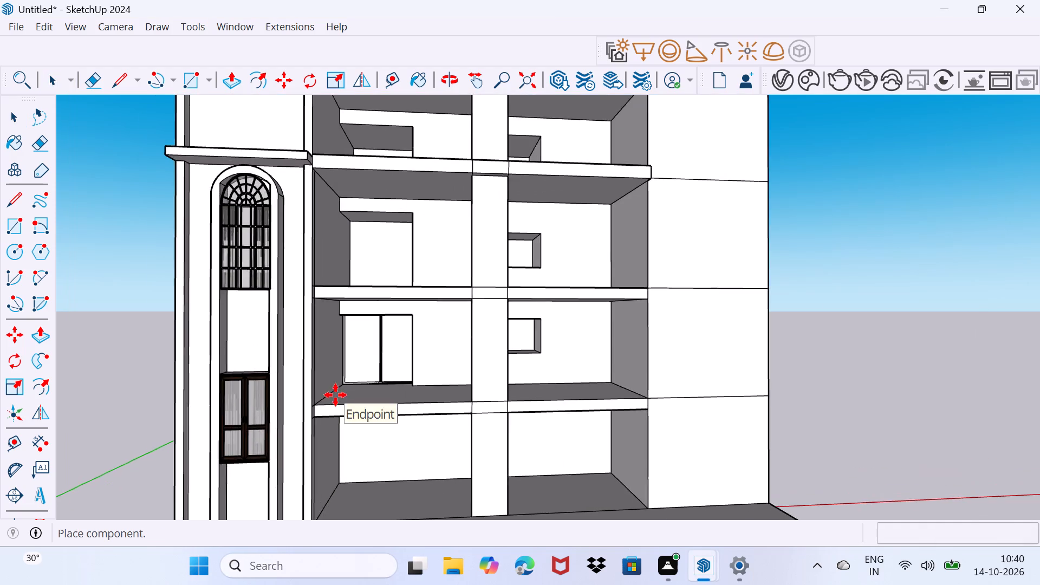
pyautogui.scroll(5, 335, 395)
pyautogui.scroll(-12, 357, 407)
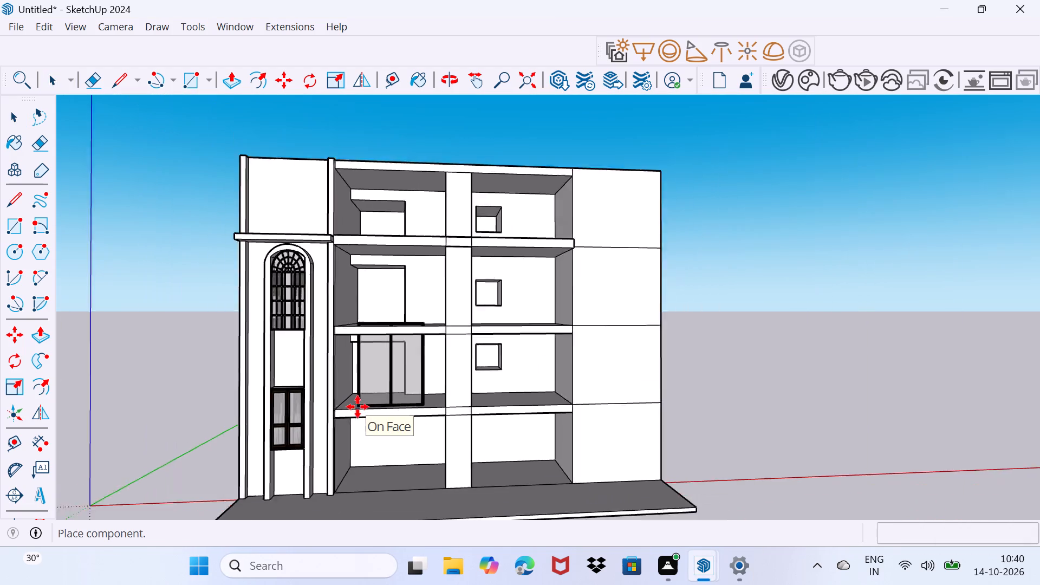
pyautogui.scroll(-6, 357, 407)
pyautogui.scroll(4, 378, 461)
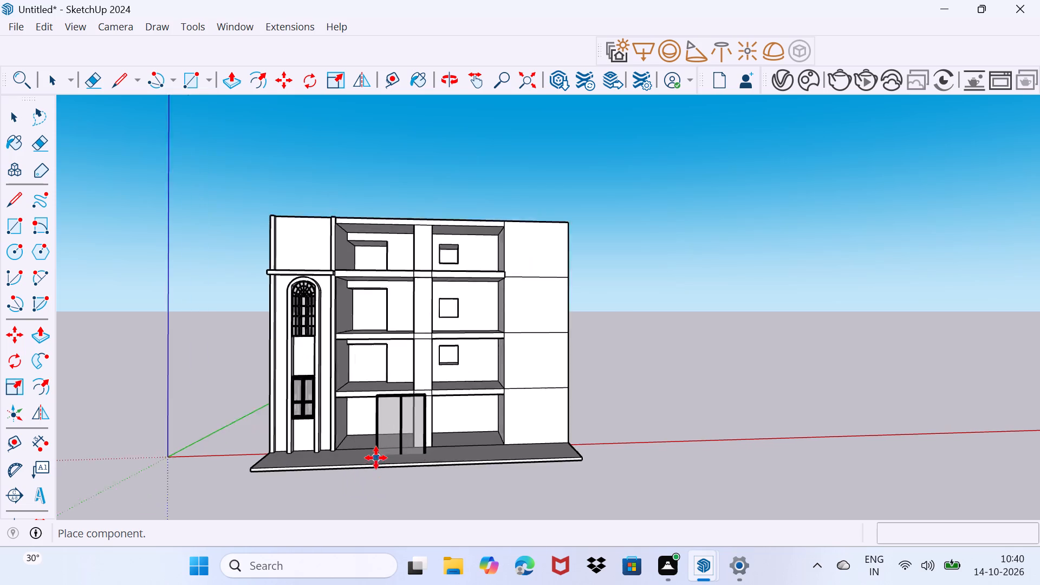
pyautogui.scroll(6, 376, 458)
pyautogui.click(355, 469)
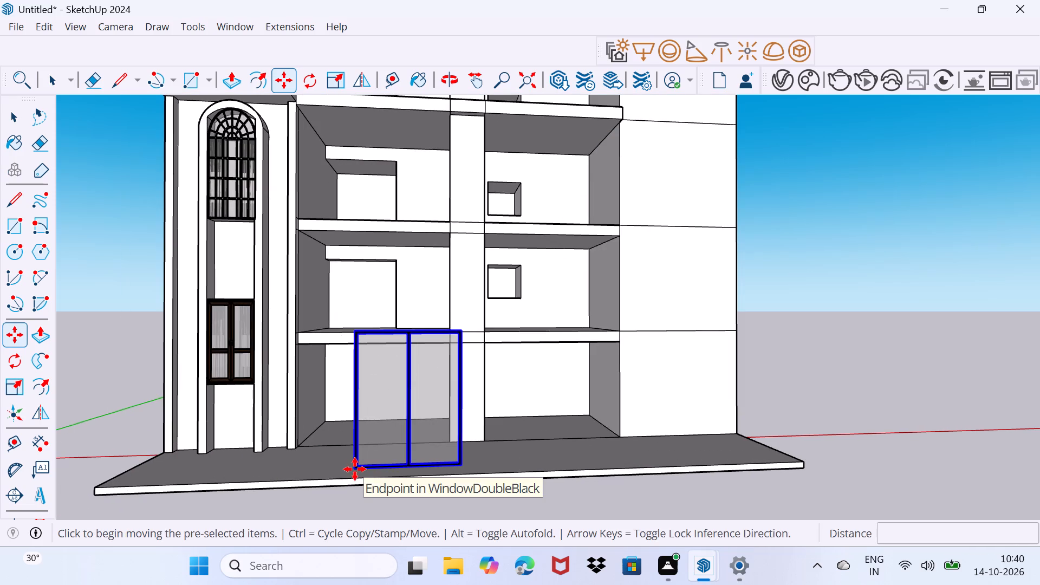
# Scale the placed black window down uniformly from its upper corner, keeping the opposite lower corner fixed.
pyautogui.press('s')
pyautogui.moveTo(357, 332); pyautogui.dragTo(379, 370)
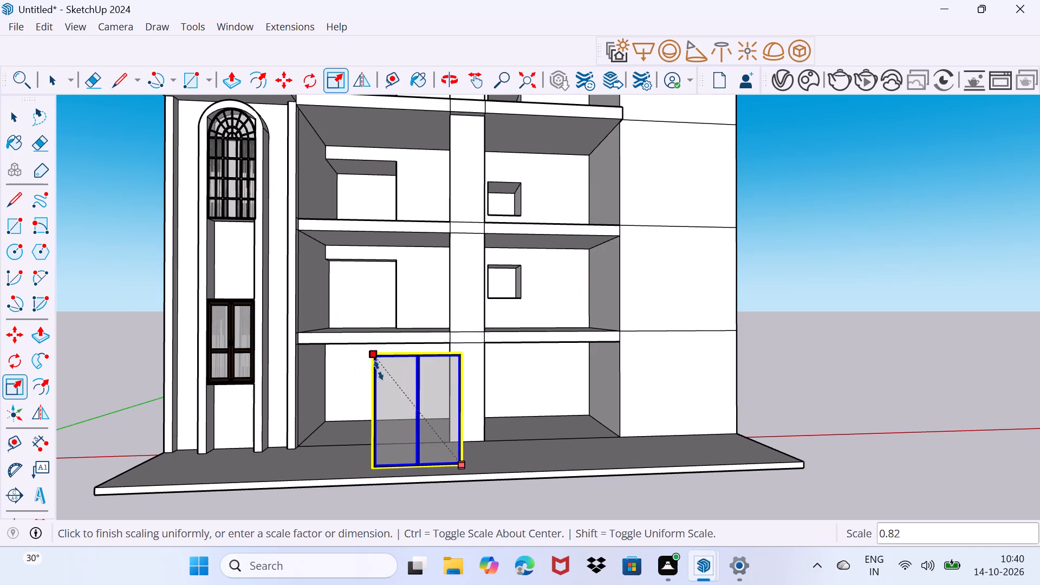
pyautogui.moveTo(379, 370); pyautogui.dragTo(402, 424)
pyautogui.scroll(8, 433, 445)
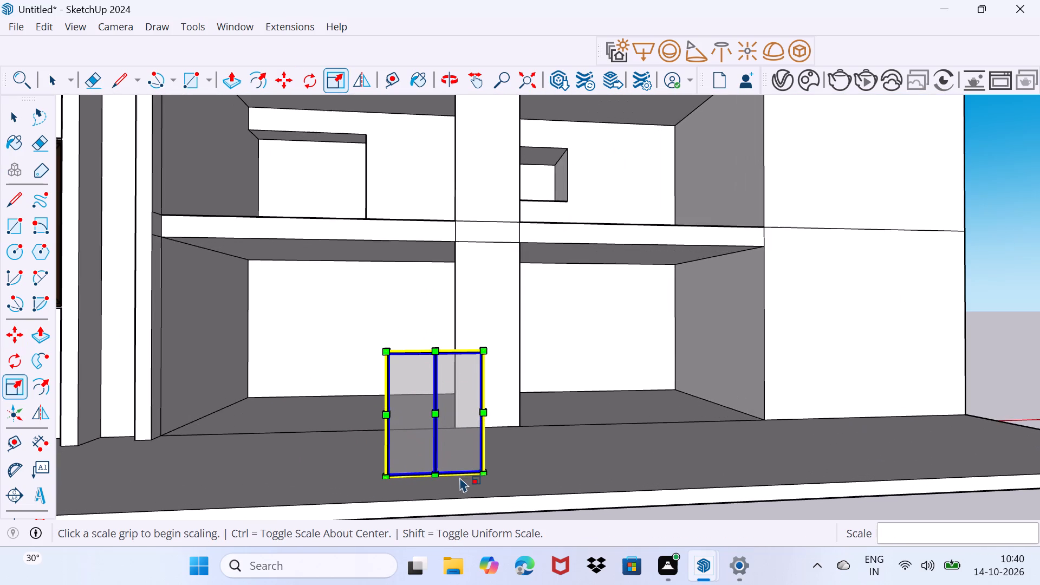
pyautogui.moveTo(485, 463); pyautogui.dragTo(447, 487, button='middle')
pyautogui.scroll(3, 452, 490)
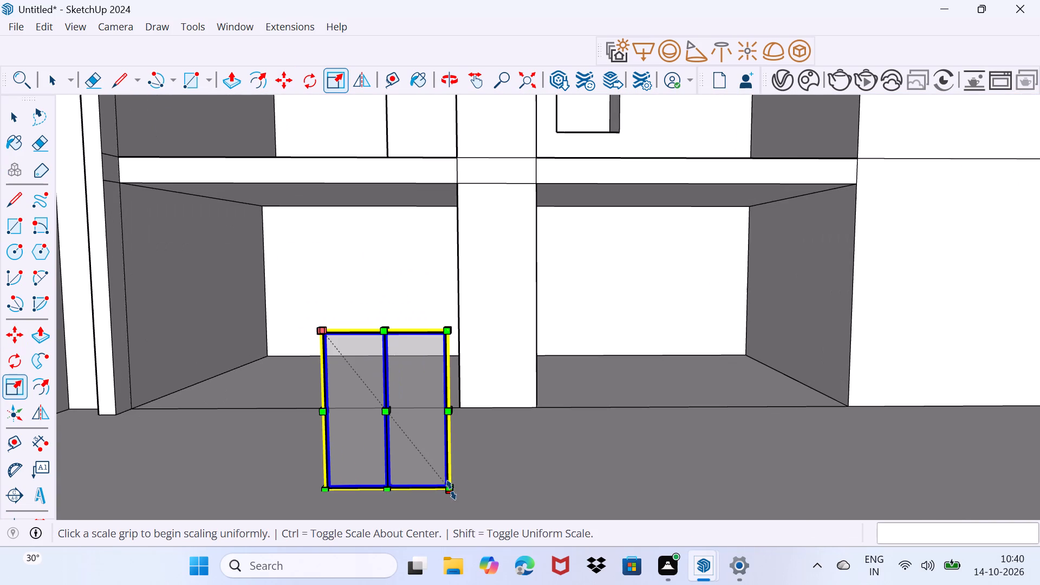
pyautogui.scroll(-4, 451, 490)
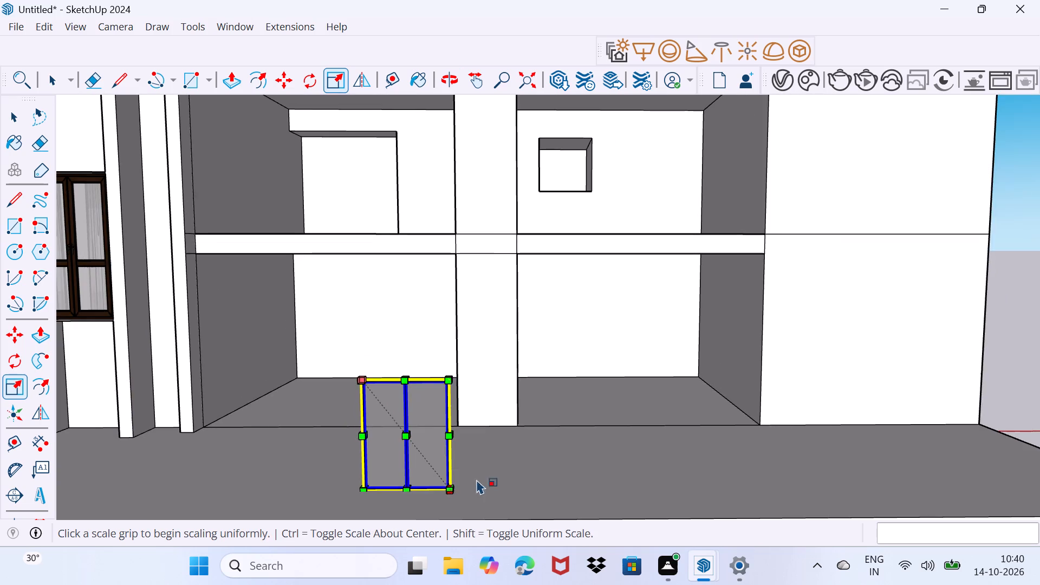
pyautogui.moveTo(504, 470); pyautogui.dragTo(288, 477, button='middle')
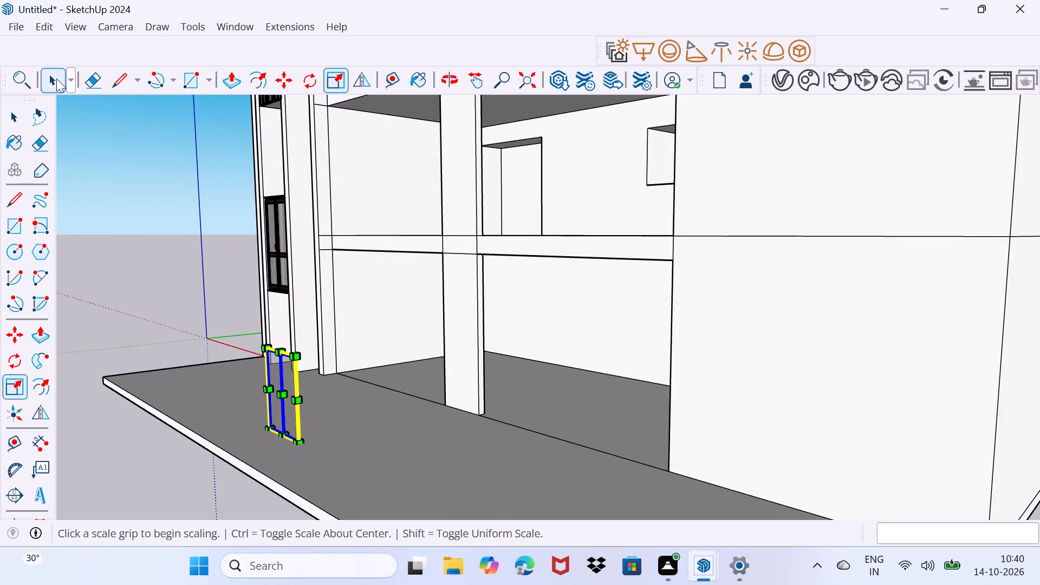
# Reopen 3D Warehouse and search it for "curtains".
pyautogui.click(225, 23)
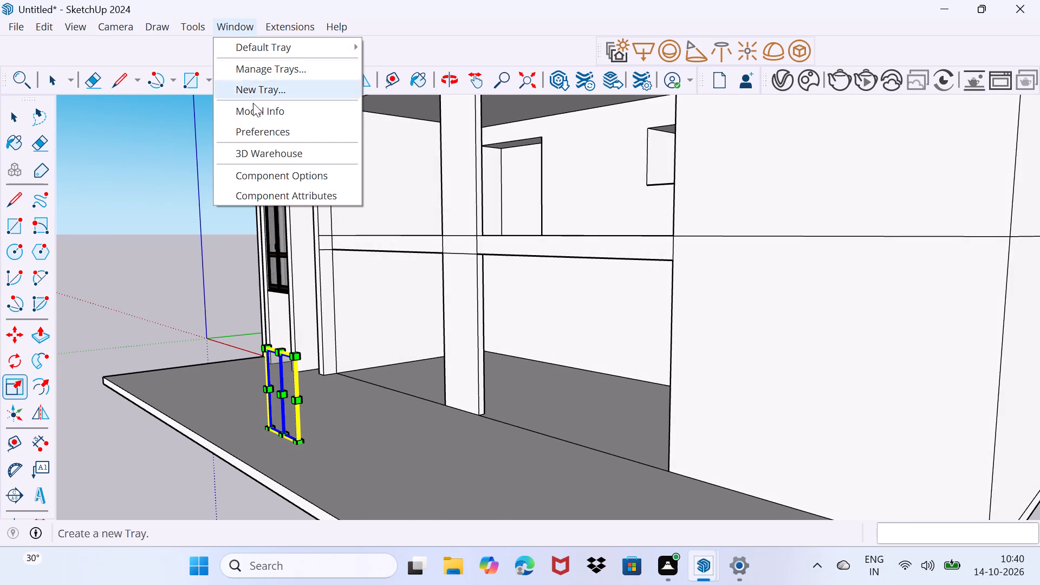
pyautogui.click(257, 161)
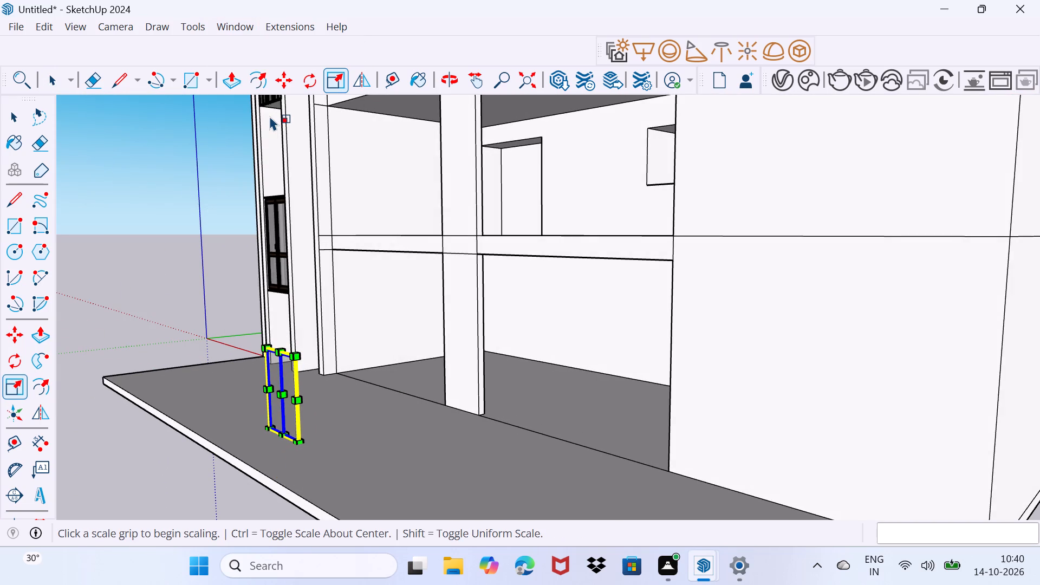
pyautogui.click(239, 30)
pyautogui.click(139, 209)
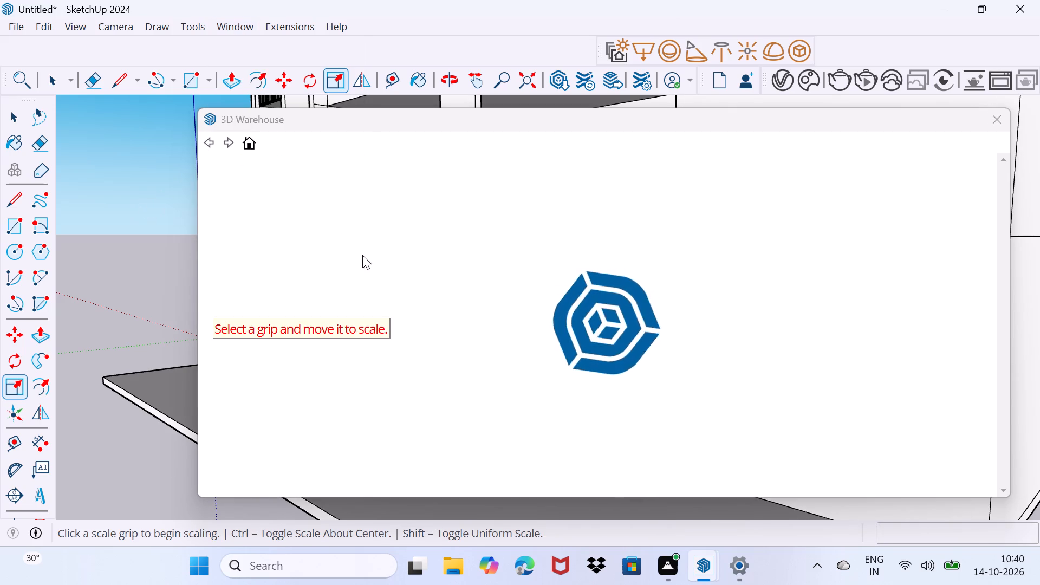
pyautogui.moveTo(380, 326); pyautogui.dragTo(387, 317)
pyautogui.click(471, 183)
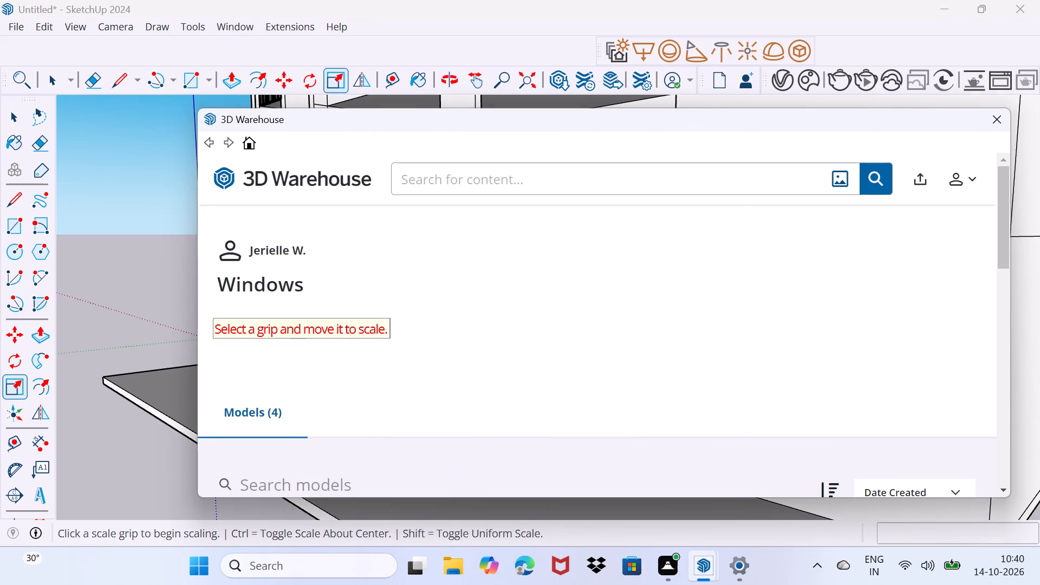
pyautogui.write('cut')
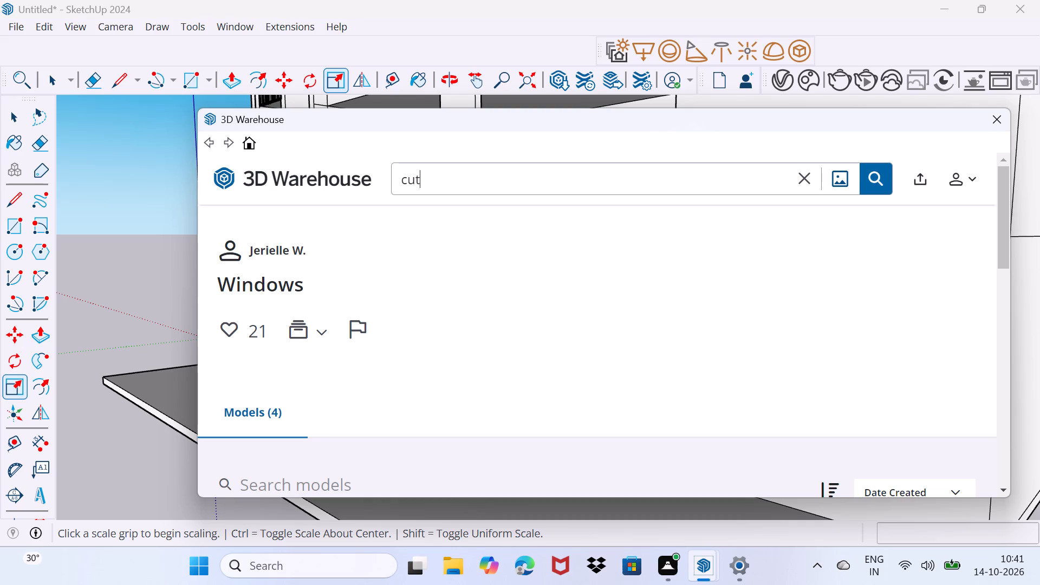
pyautogui.press('BackSpace')
pyautogui.press('r')
pyautogui.write('ta')
pyautogui.write('ins')
pyautogui.press('Return')
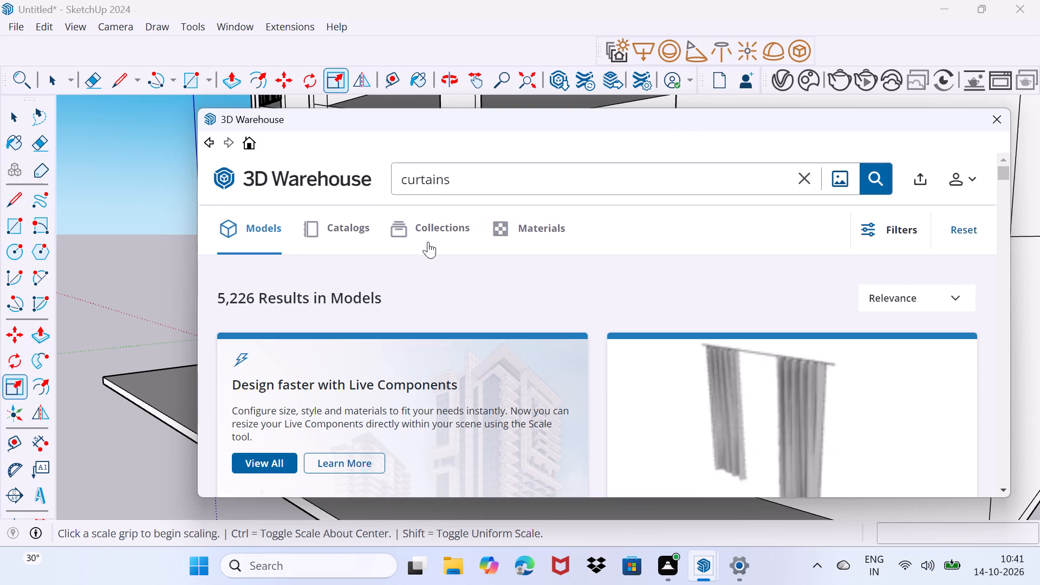
# Examine the first part of the curtain model results for a style that suits the building's windows.
pyautogui.scroll(-4, 430, 259)
pyautogui.scroll(-9, 435, 313)
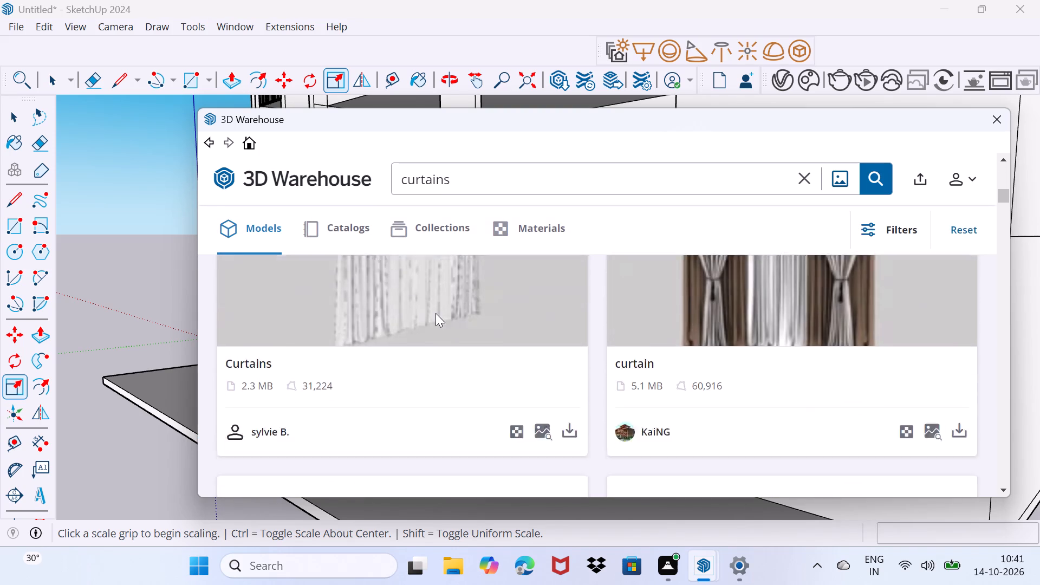
pyautogui.scroll(-11, 435, 313)
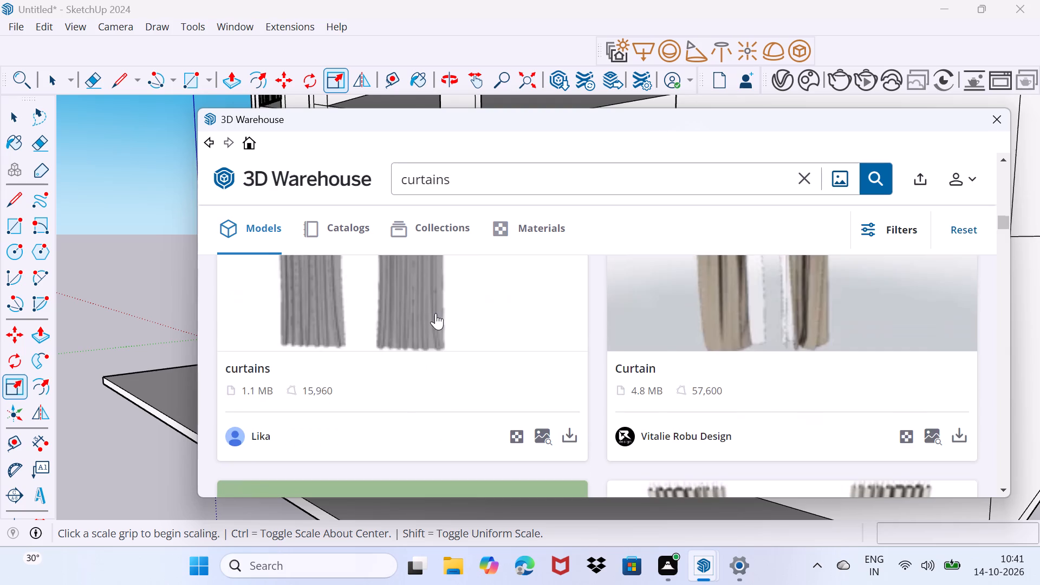
pyautogui.scroll(-14, 435, 313)
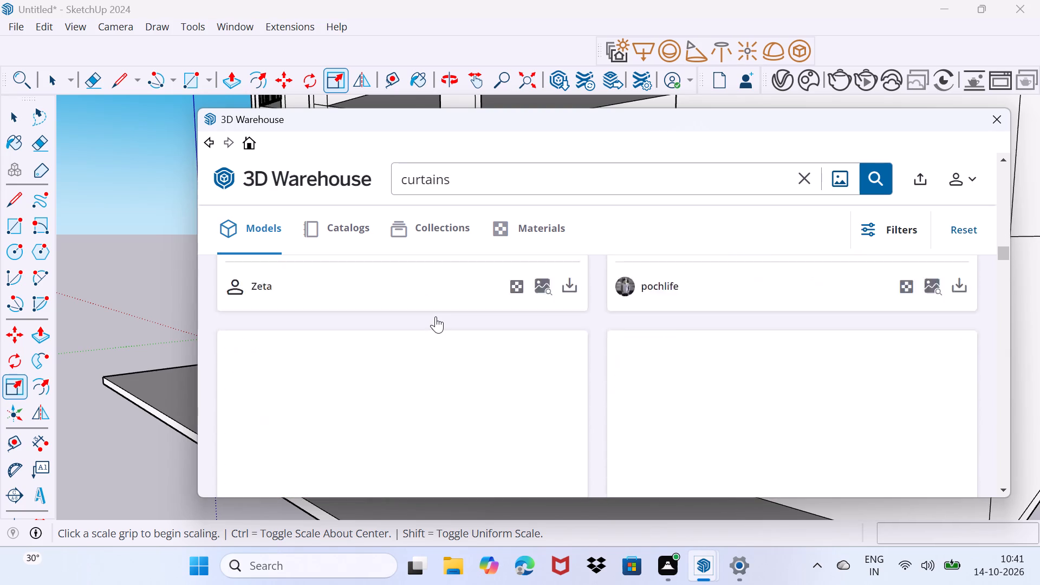
pyautogui.scroll(-3, 435, 316)
pyautogui.scroll(3, 435, 316)
pyautogui.scroll(-4, 435, 316)
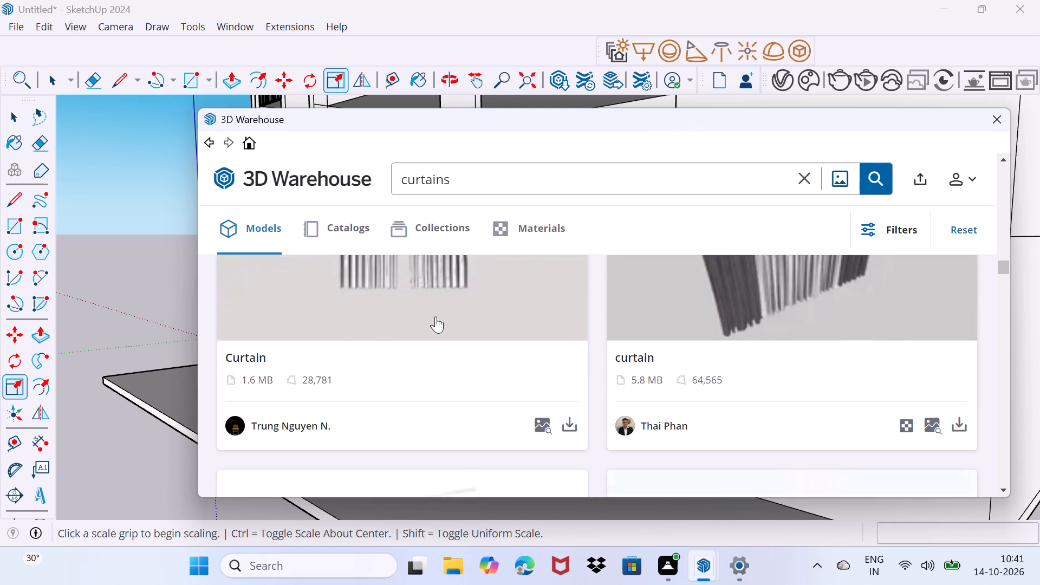
pyautogui.scroll(-9, 435, 316)
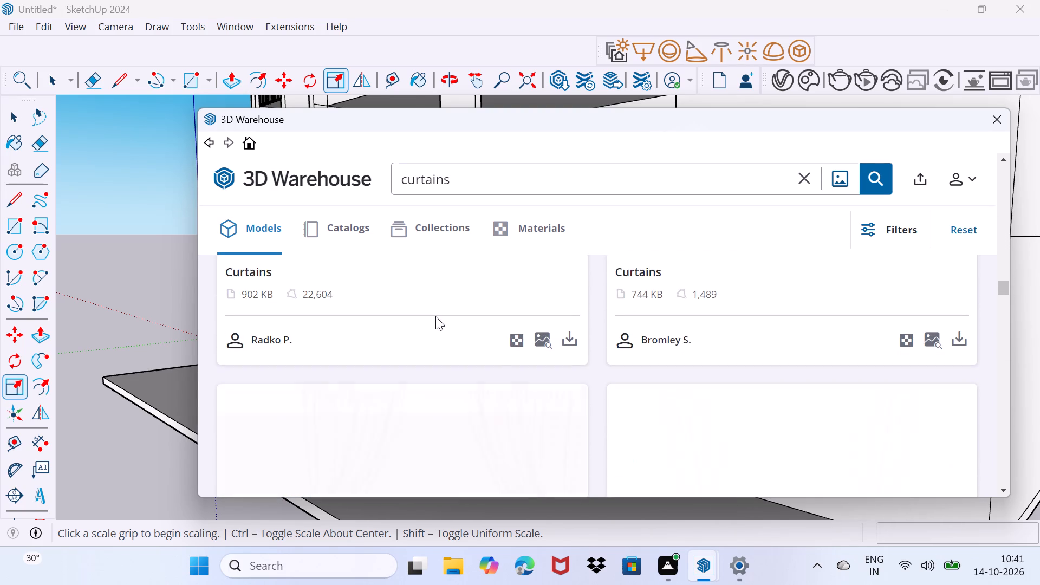
pyautogui.scroll(-11, 435, 316)
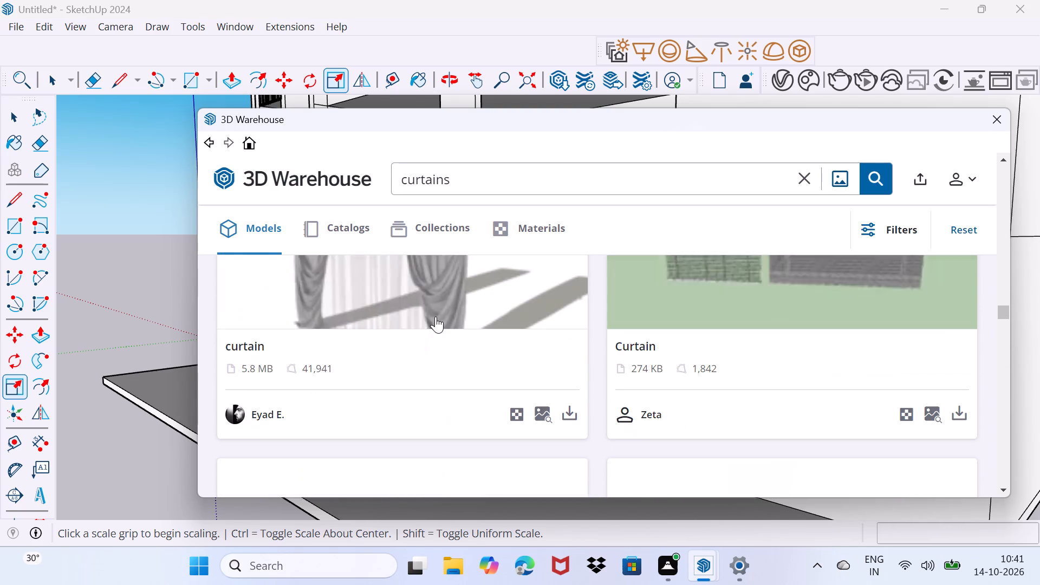
pyautogui.scroll(-3, 438, 232)
pyautogui.scroll(-5, 439, 315)
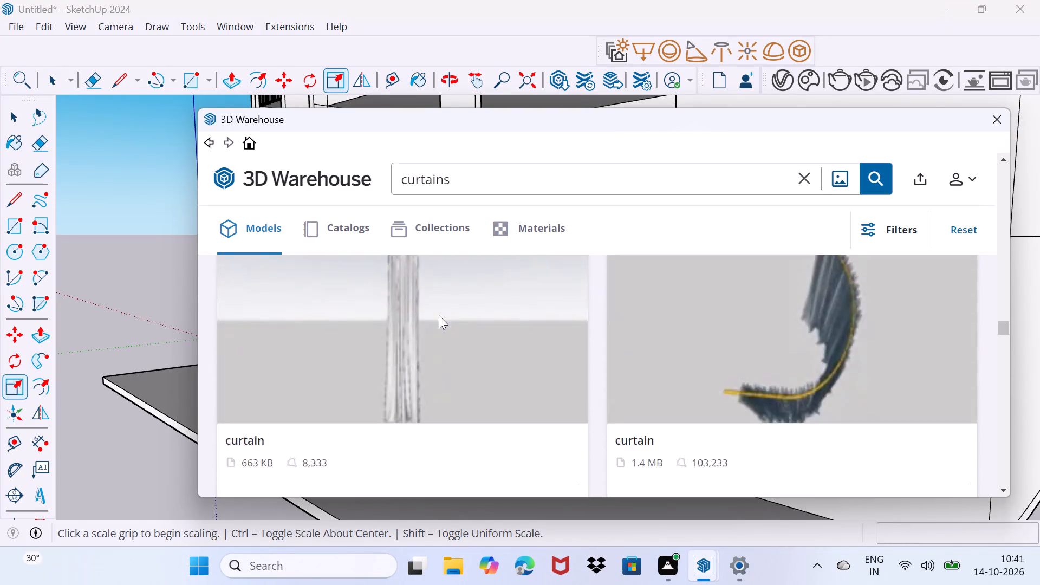
# Examine the remaining curtain models down to the end of the loaded results for a suitable style.
pyautogui.scroll(-7, 439, 315)
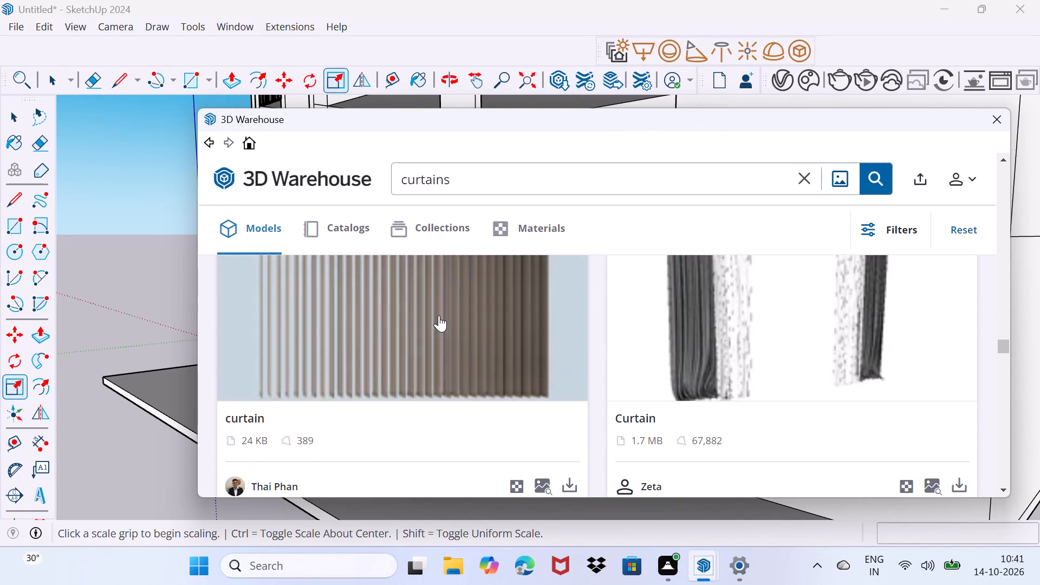
pyautogui.scroll(-9, 439, 315)
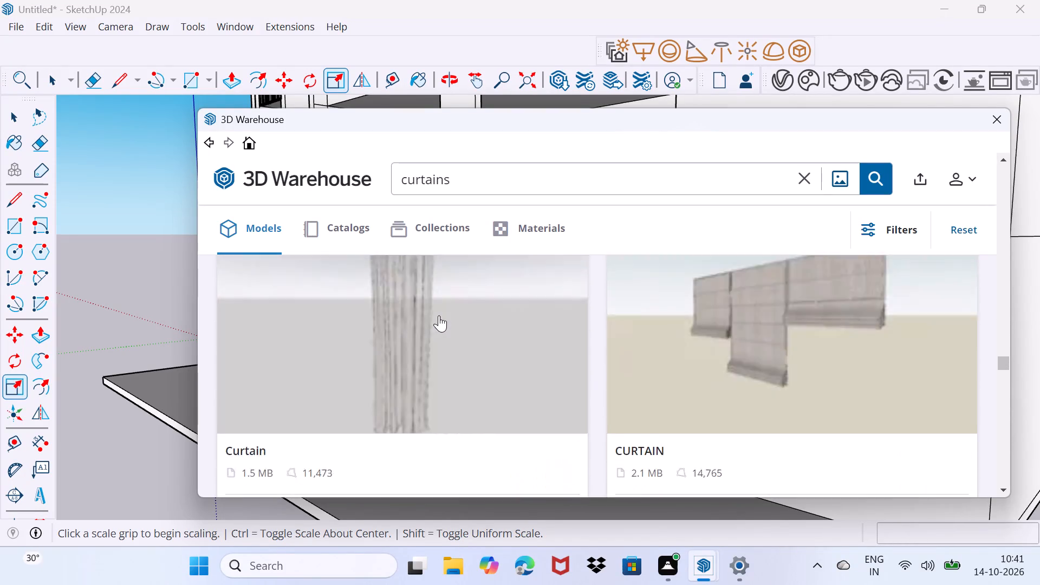
pyautogui.scroll(-6, 439, 315)
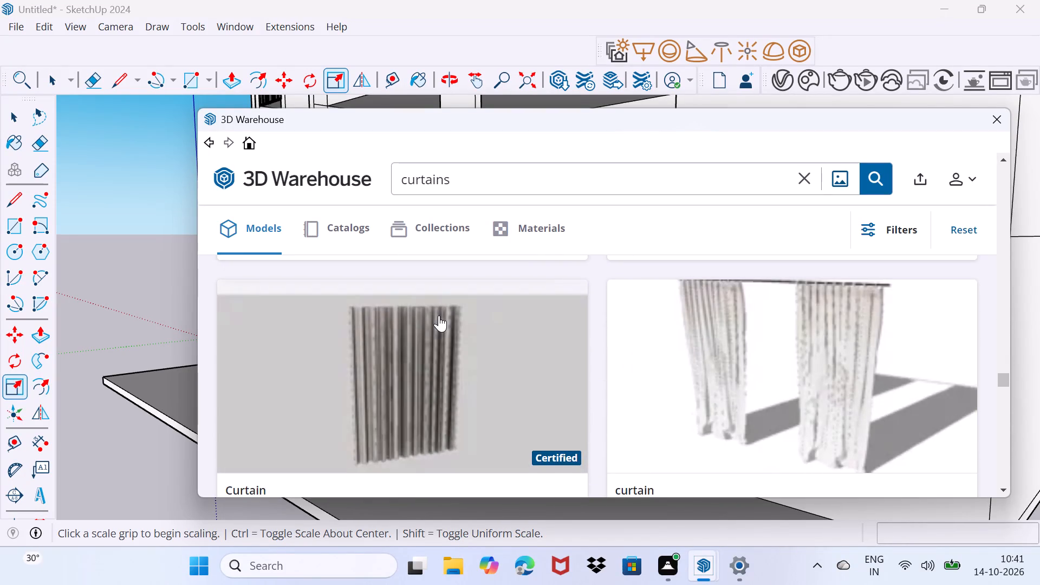
pyautogui.scroll(-7, 439, 315)
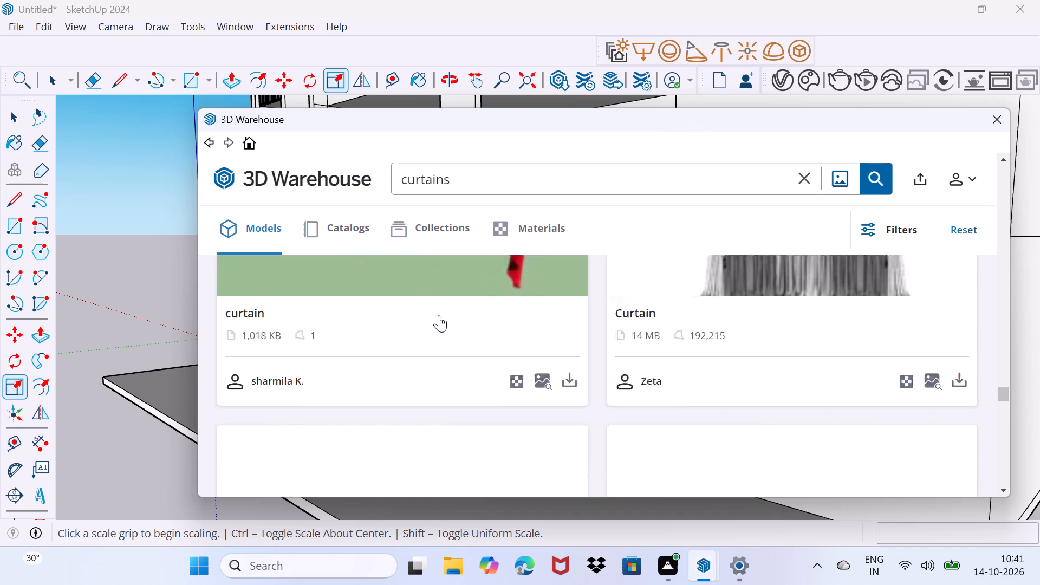
pyautogui.scroll(-2, 439, 315)
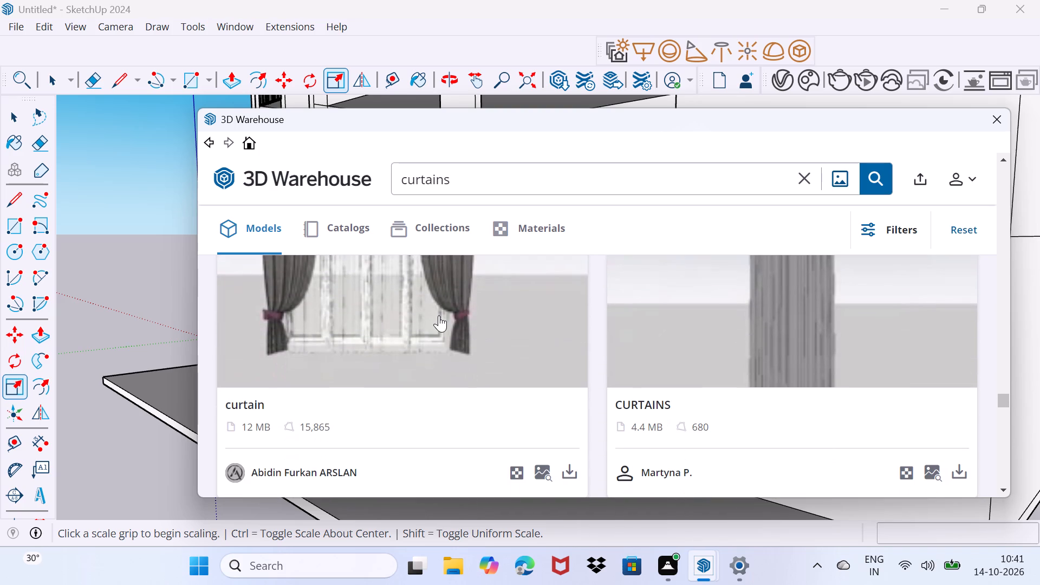
pyautogui.scroll(-8, 439, 315)
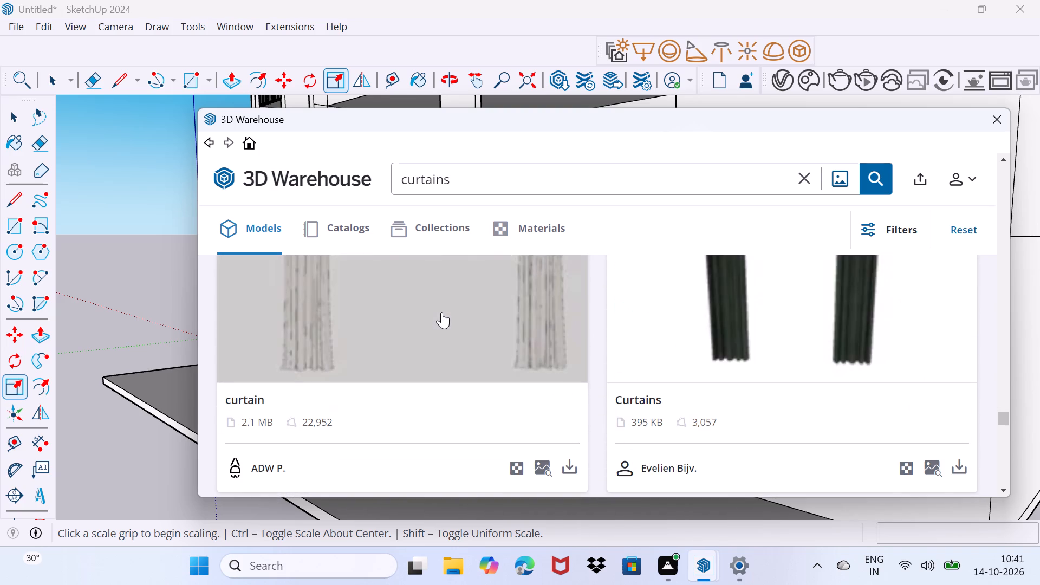
pyautogui.scroll(-17, 441, 312)
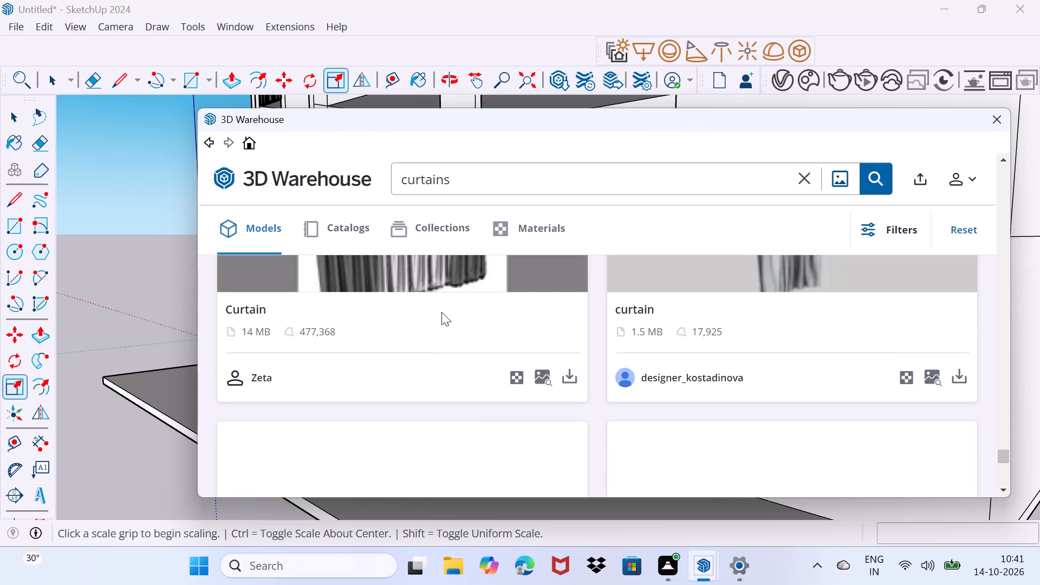
pyautogui.scroll(-2, 441, 312)
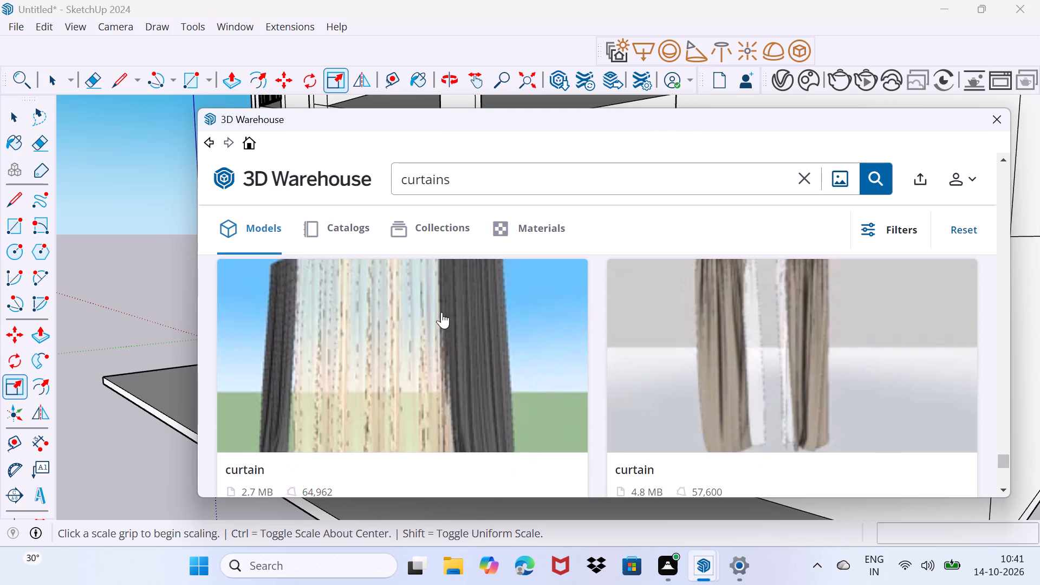
pyautogui.scroll(-4, 441, 312)
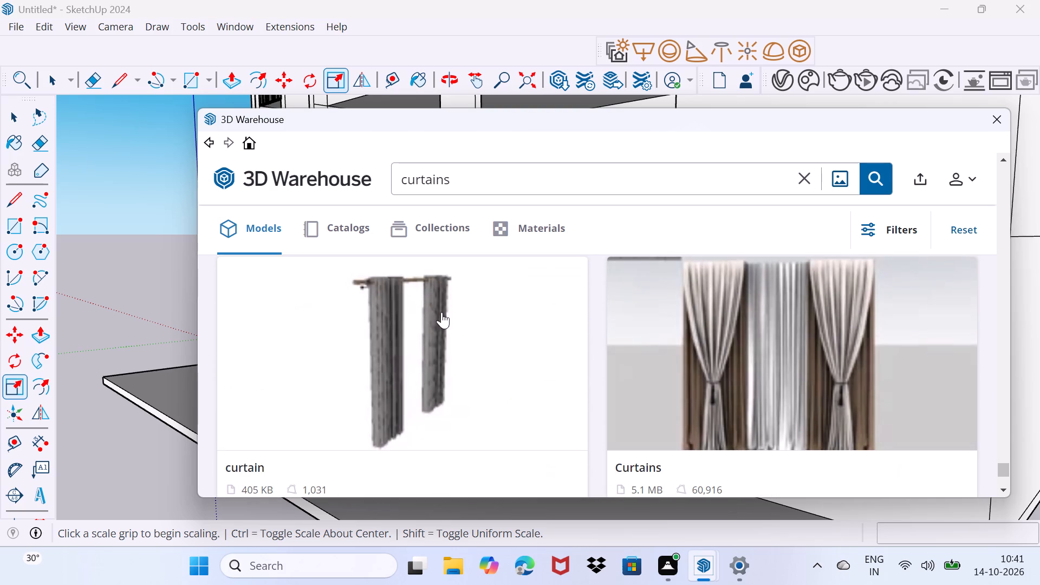
pyautogui.scroll(-2, 441, 312)
pyautogui.scroll(2, 441, 312)
pyautogui.scroll(-4, 441, 312)
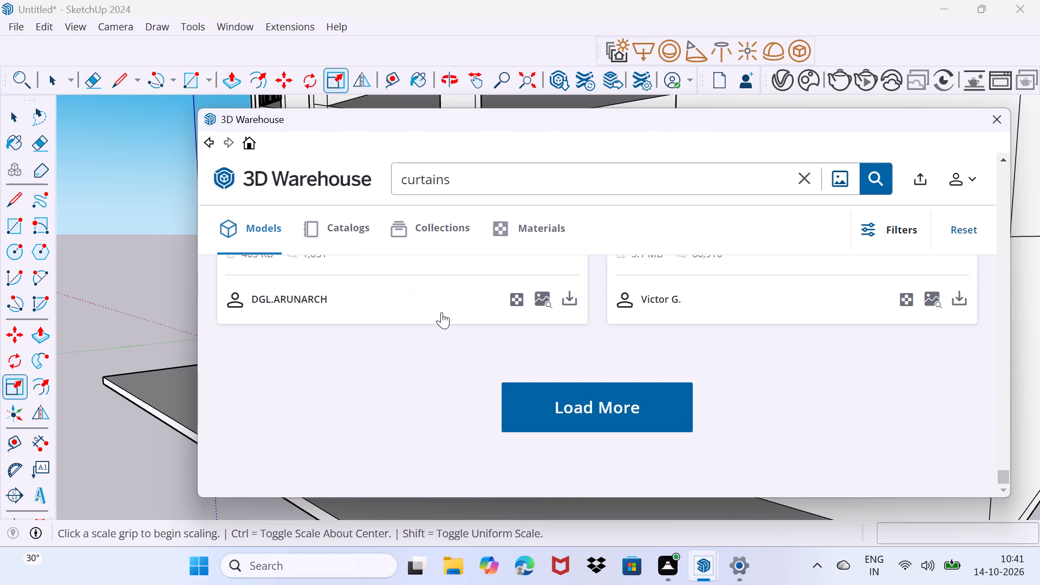
pyautogui.scroll(-2, 441, 312)
# Switch the "curtains" search results from individual models to collections.
pyautogui.click(414, 230)
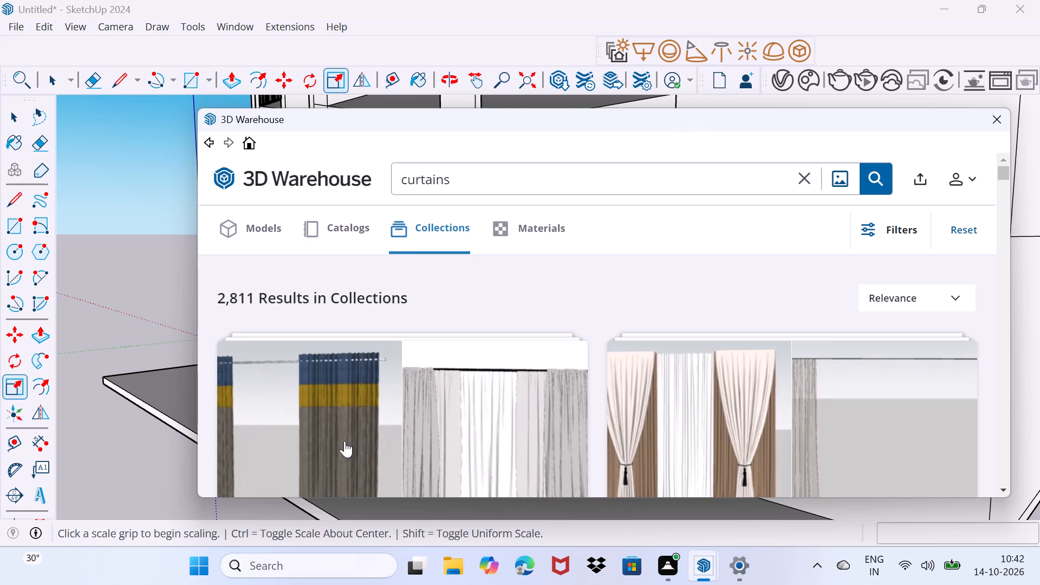
# Examine the first part of the "curtains" collections for a style that suits the building's windows.
pyautogui.scroll(-8, 383, 370)
pyautogui.scroll(-4, 421, 394)
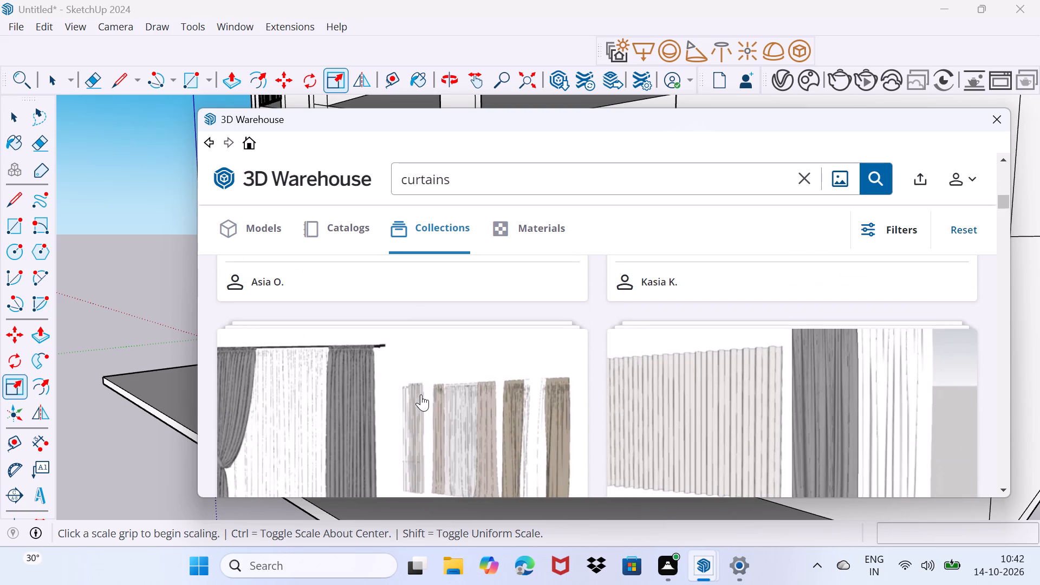
pyautogui.scroll(-9, 474, 378)
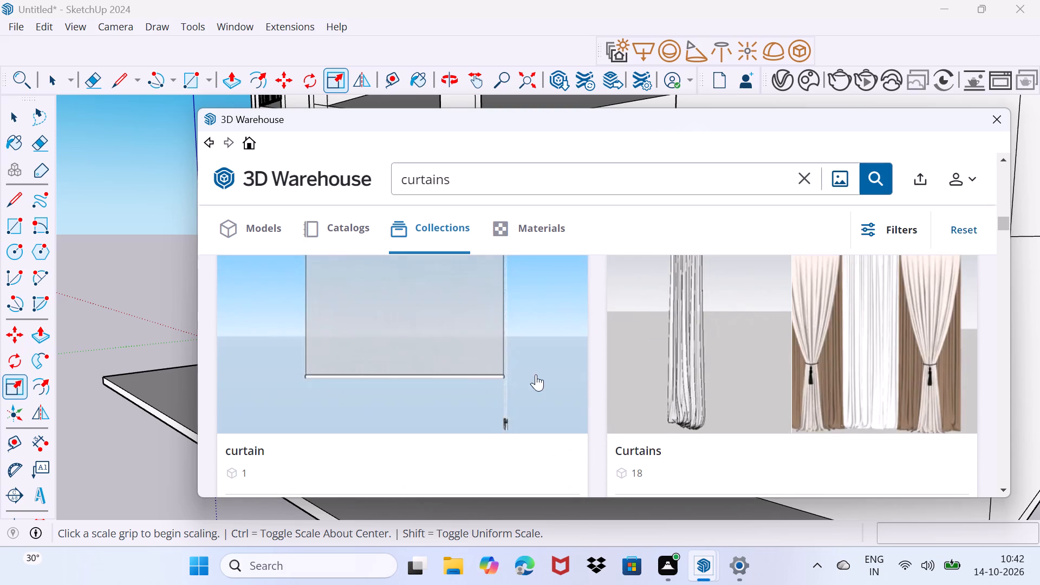
pyautogui.scroll(-10, 543, 374)
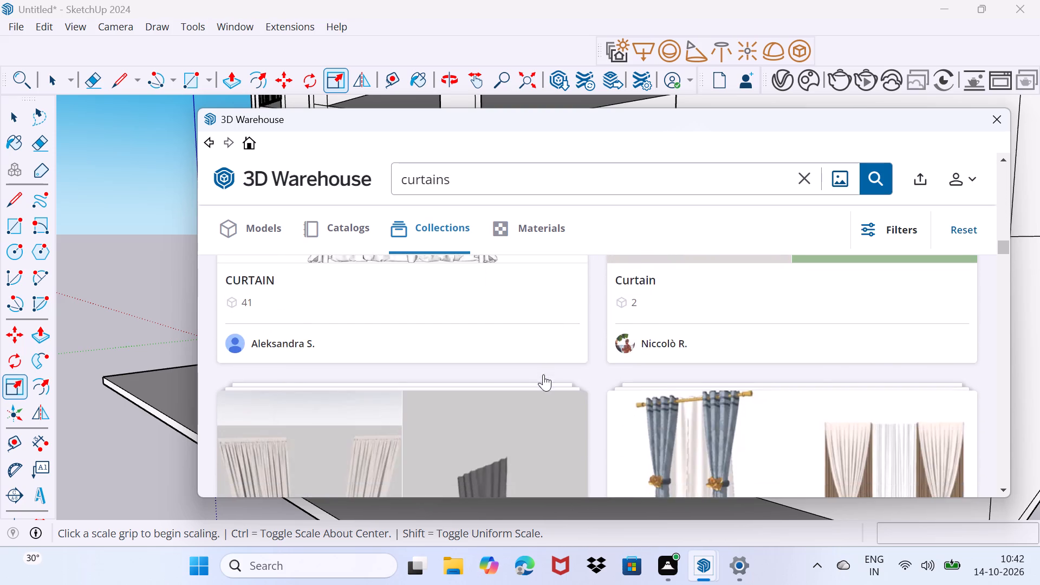
pyautogui.scroll(-13, 543, 374)
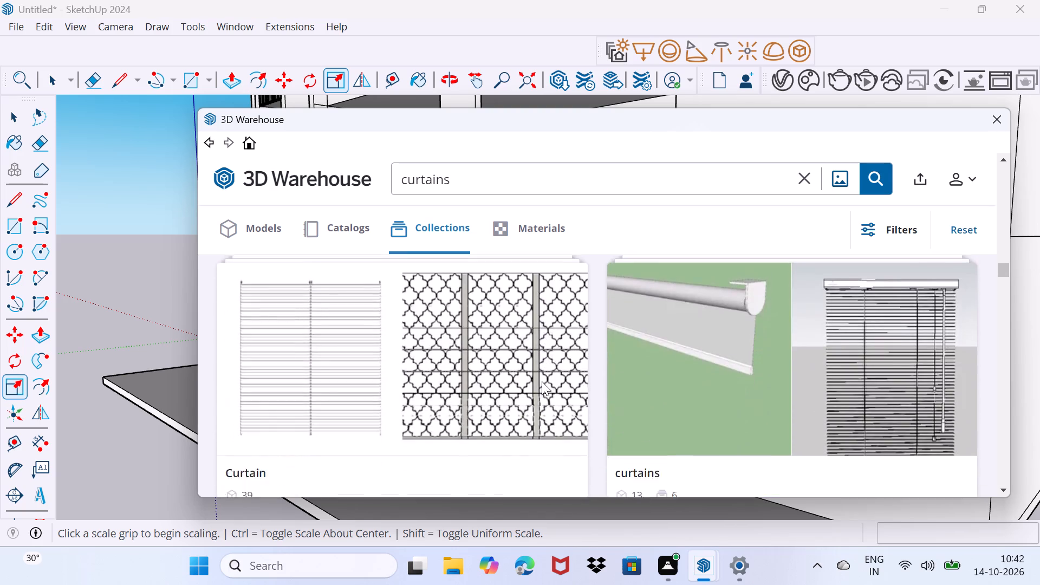
pyautogui.scroll(-11, 541, 384)
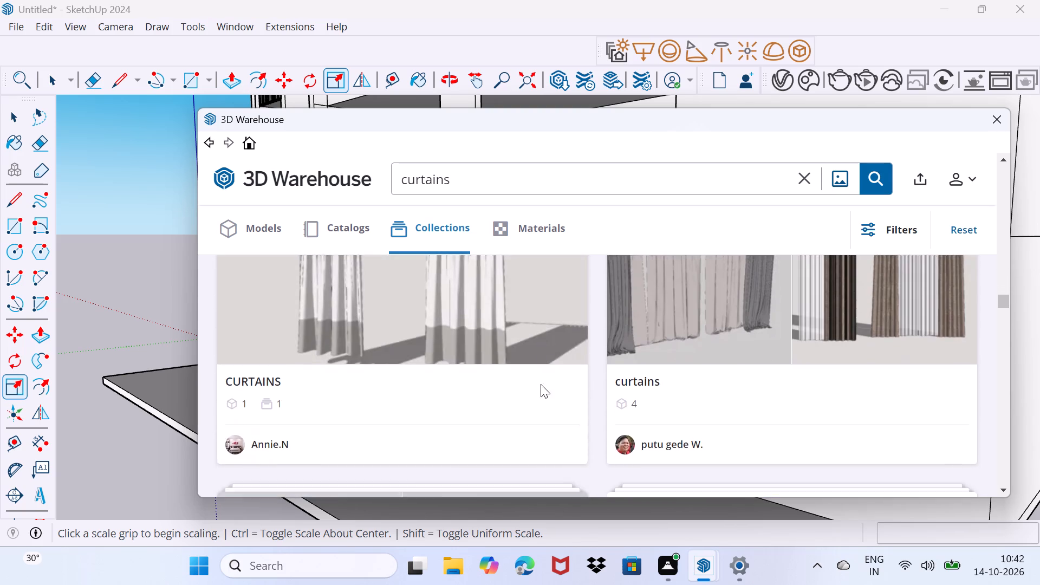
pyautogui.scroll(-2, 541, 384)
pyautogui.scroll(4, 541, 384)
pyautogui.scroll(-12, 541, 384)
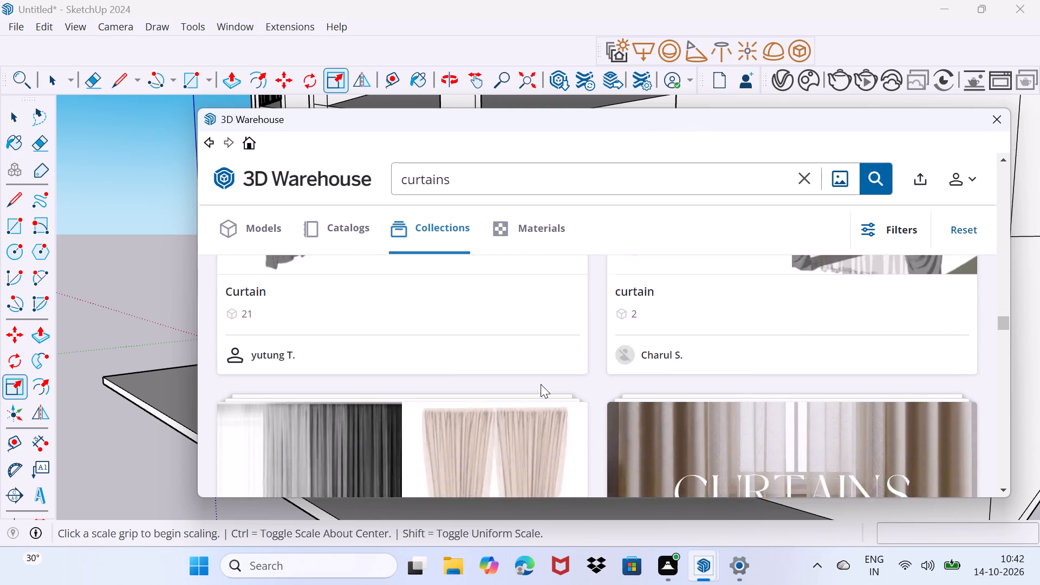
# Examine the remaining curtain collections down to the end of the loaded results.
pyautogui.scroll(-8, 541, 384)
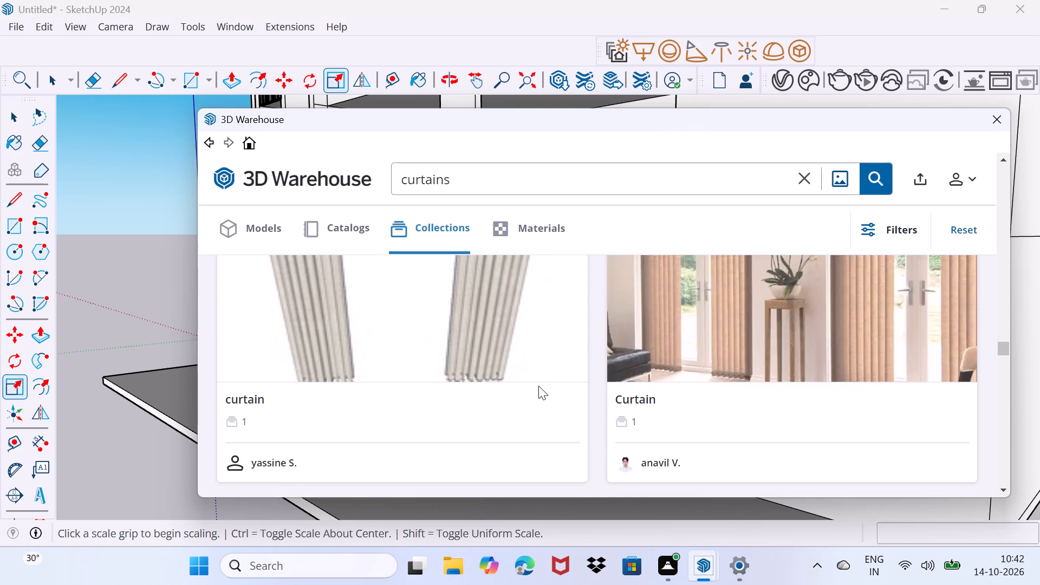
pyautogui.scroll(-9, 538, 386)
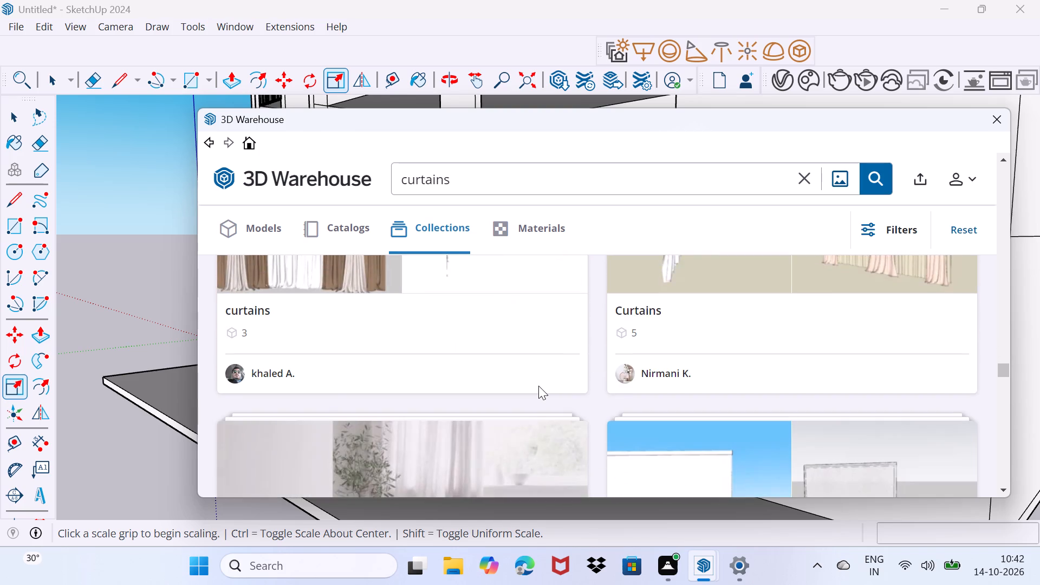
pyautogui.scroll(-12, 538, 386)
pyautogui.scroll(3, 538, 386)
pyautogui.scroll(-6, 538, 386)
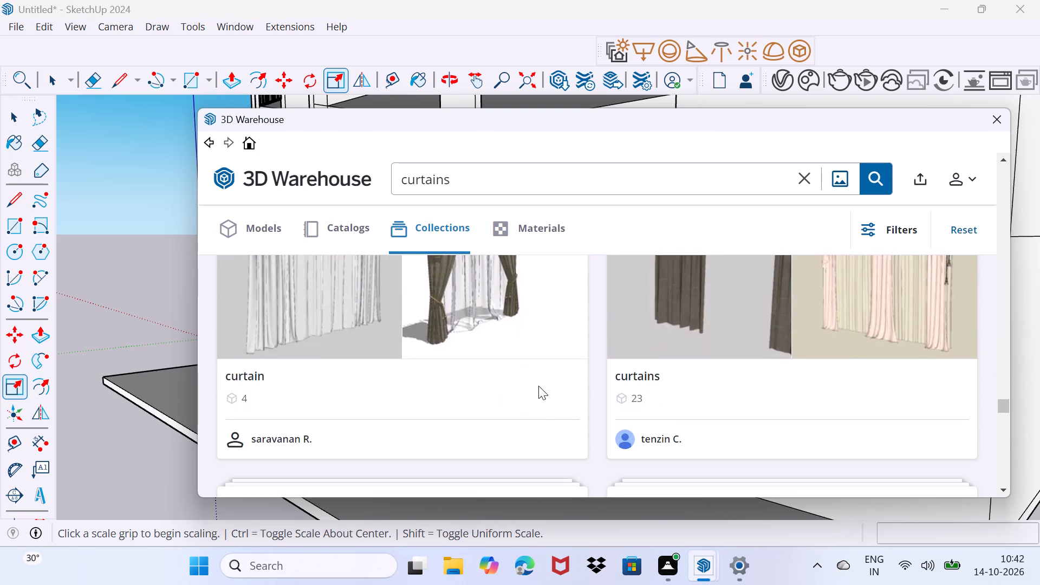
pyautogui.scroll(-8, 538, 386)
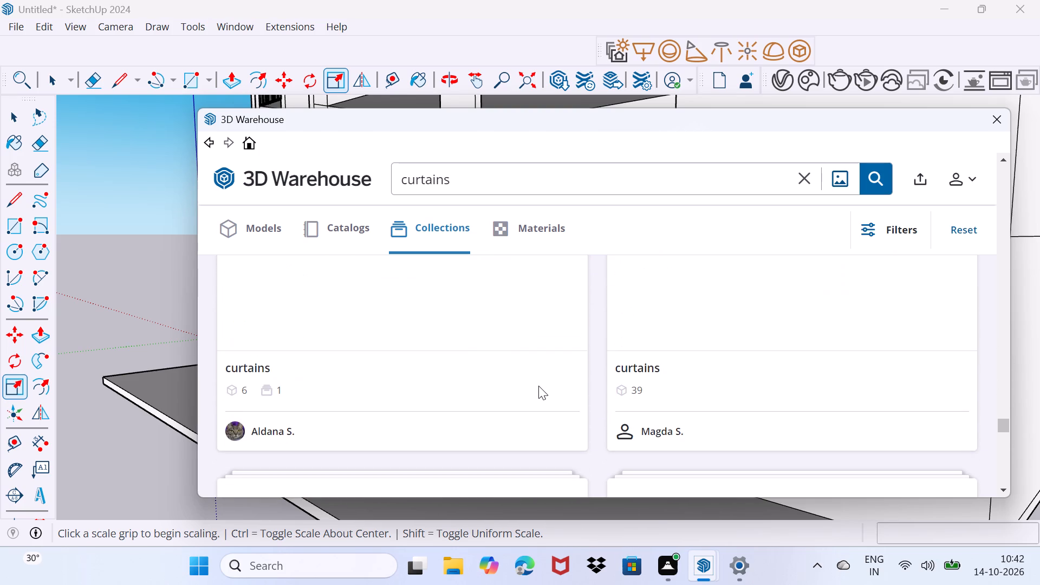
pyautogui.scroll(-7, 516, 355)
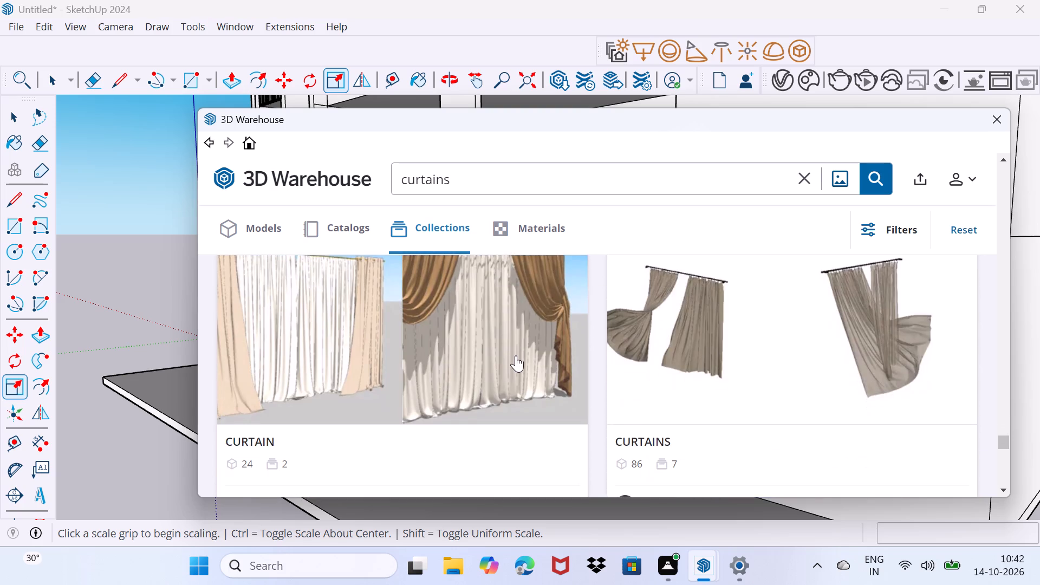
pyautogui.scroll(-13, 516, 355)
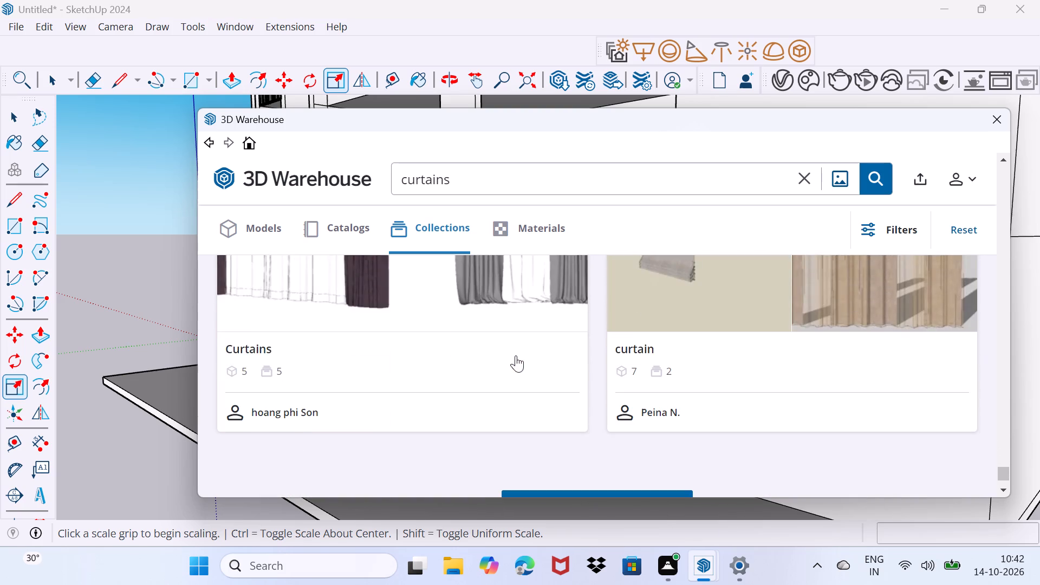
pyautogui.scroll(-8, 516, 355)
# Load more "curtains" collections and examine the additional results for a suitable style.
pyautogui.click(554, 416)
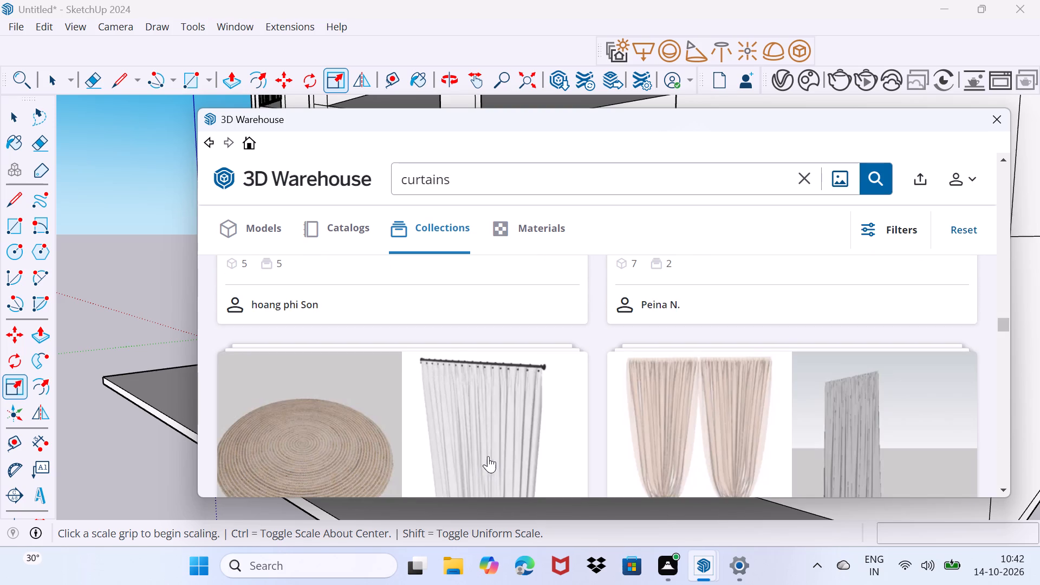
pyautogui.scroll(-8, 510, 431)
pyautogui.scroll(4, 530, 398)
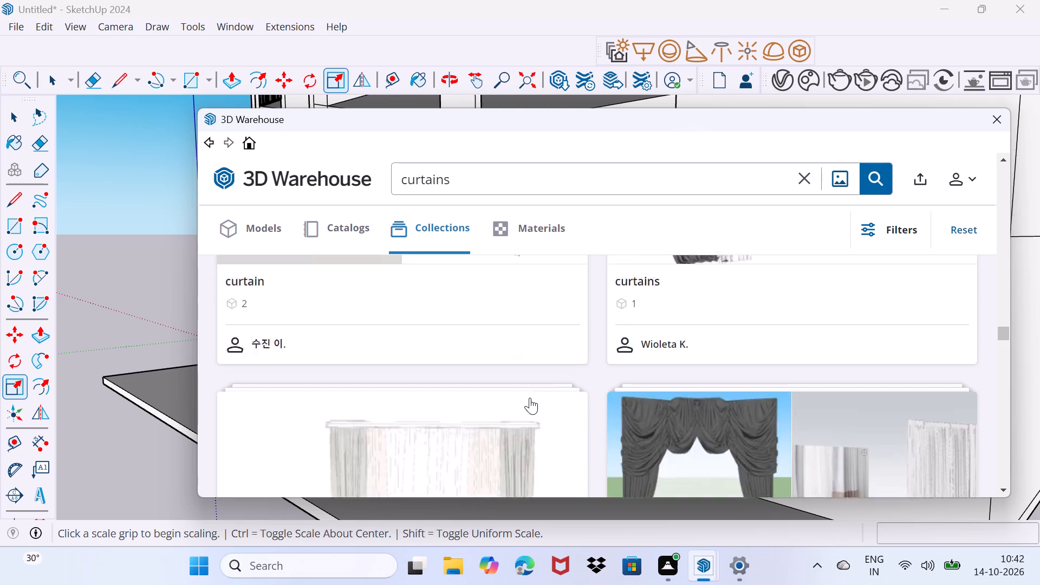
pyautogui.scroll(1, 530, 398)
pyautogui.scroll(-4, 530, 398)
pyautogui.scroll(7, 530, 398)
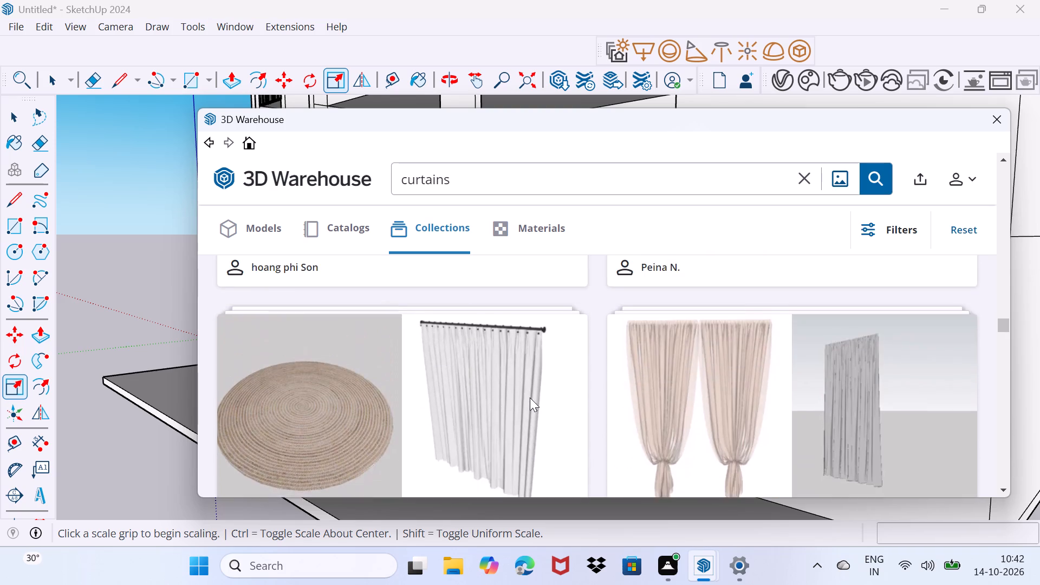
pyautogui.scroll(-15, 530, 398)
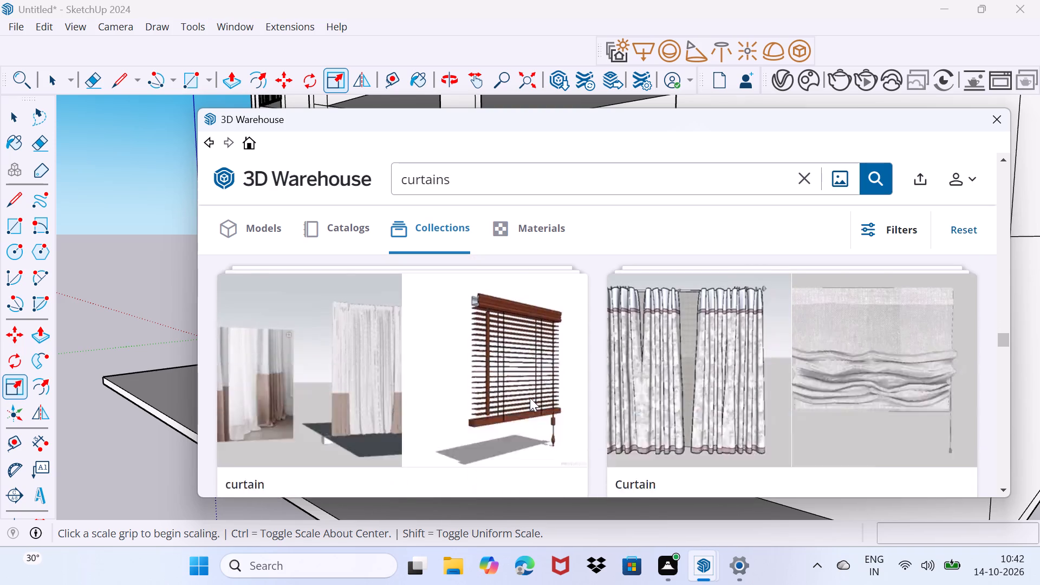
pyautogui.scroll(4, 530, 398)
pyautogui.scroll(-4, 530, 398)
pyautogui.scroll(2, 530, 398)
pyautogui.scroll(-2, 530, 398)
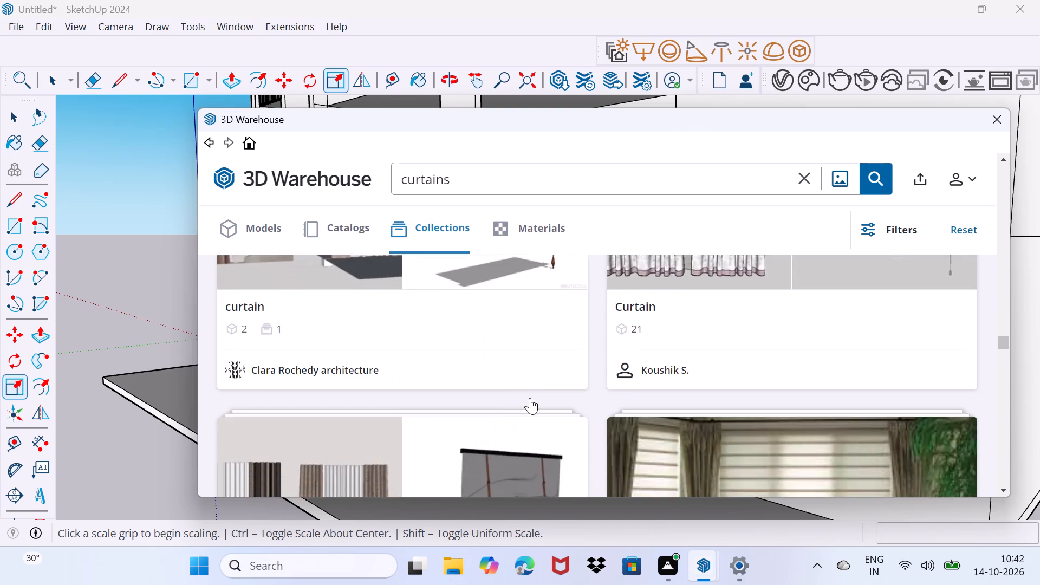
pyautogui.scroll(-10, 530, 398)
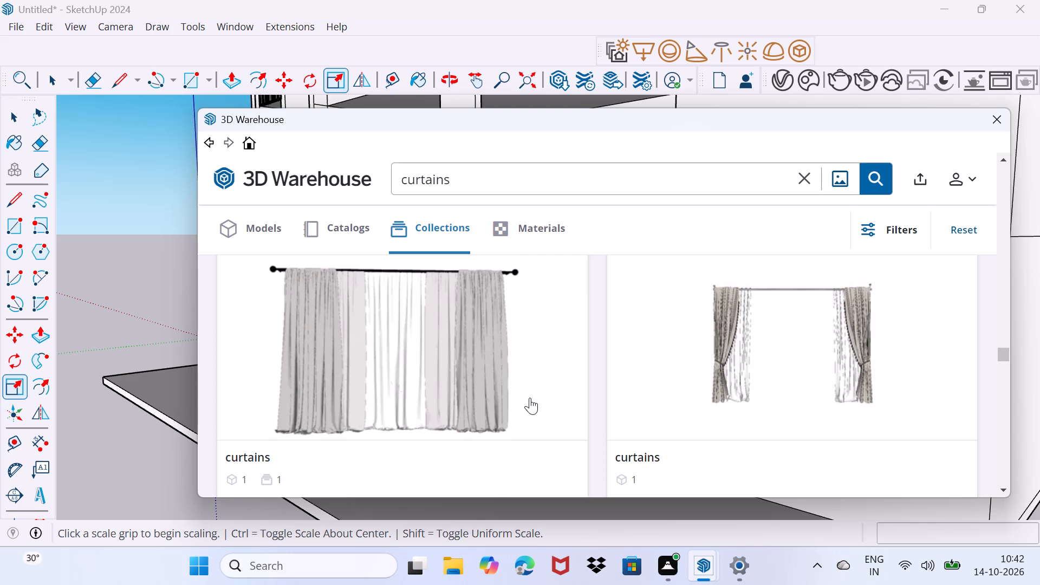
pyautogui.scroll(-7, 530, 398)
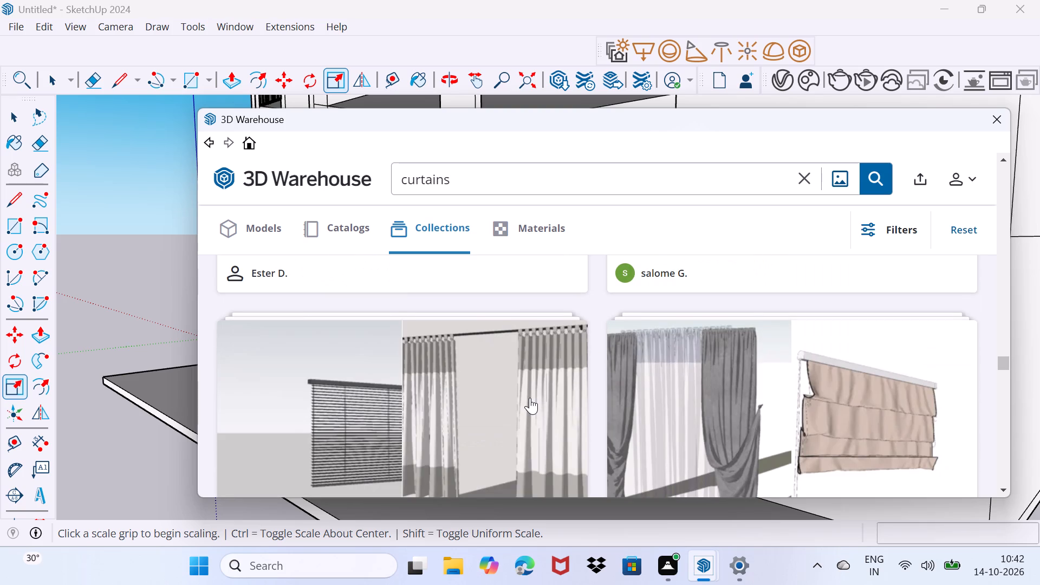
pyautogui.scroll(-2, 535, 394)
# Open the collection previewing a dark slatted blind and two-tone grey curtains, and examine its models.
pyautogui.click(512, 336)
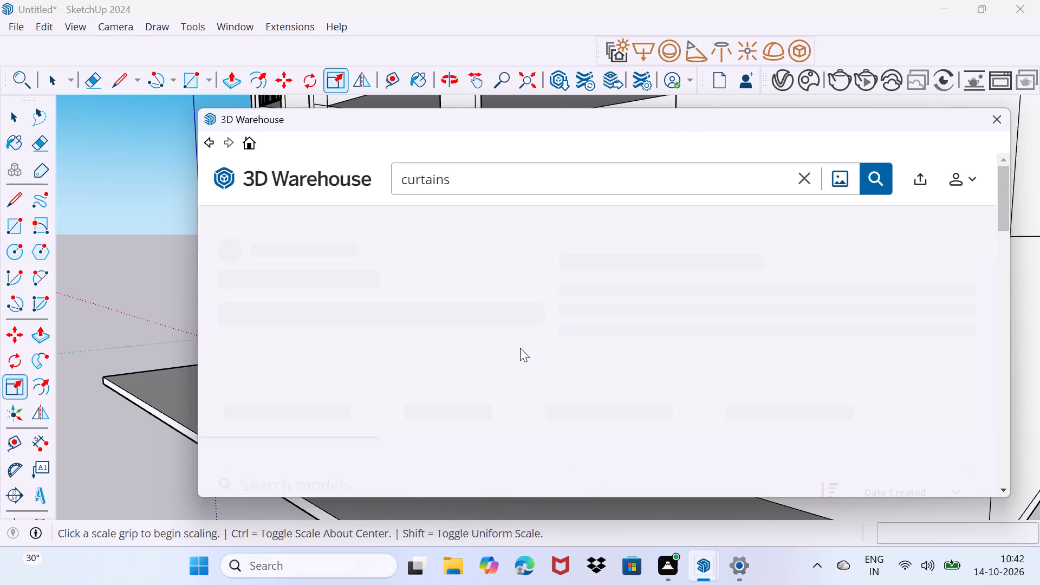
pyautogui.scroll(-4, 419, 304)
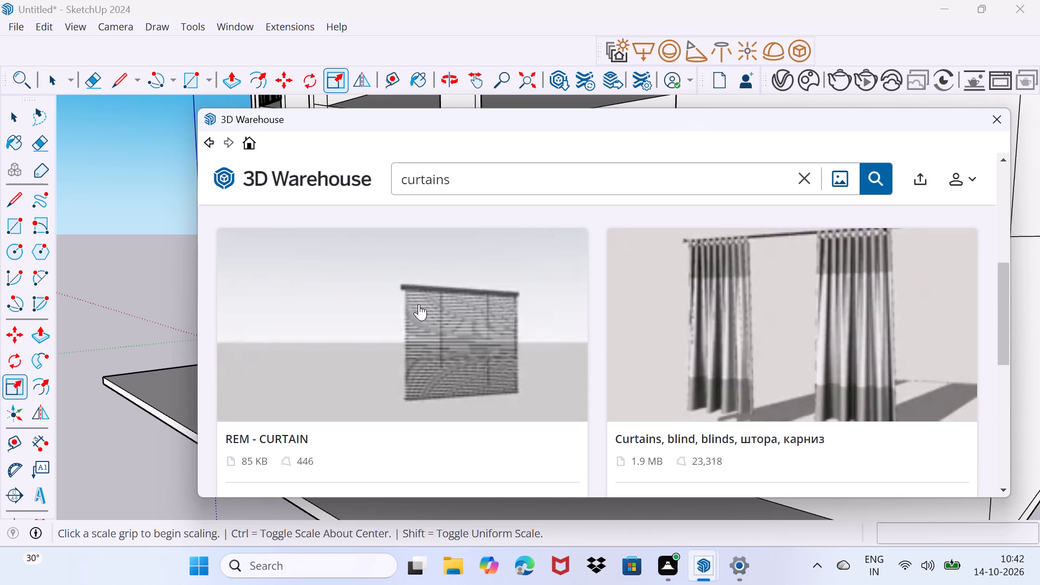
pyautogui.scroll(-3, 899, 416)
pyautogui.scroll(-3, 720, 353)
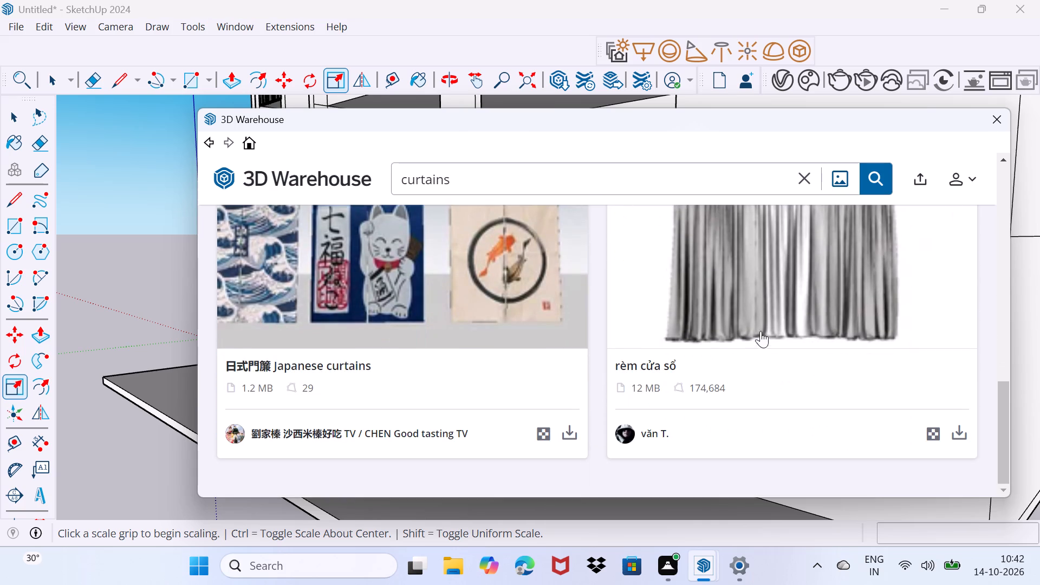
pyautogui.scroll(-3, 721, 344)
pyautogui.scroll(6, 721, 344)
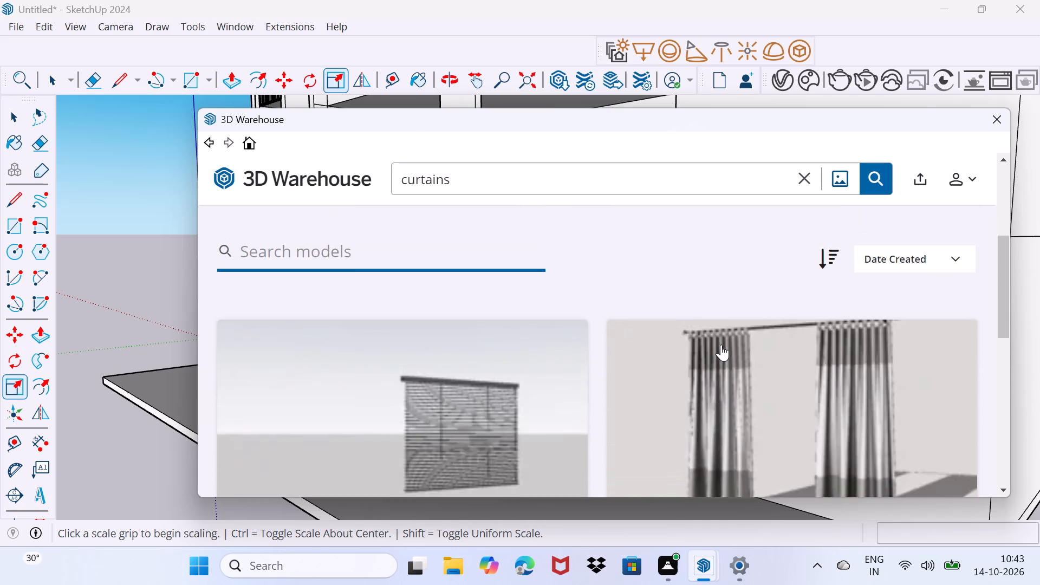
pyautogui.scroll(5, 719, 346)
pyautogui.scroll(-5, 719, 346)
# Load the "Curtains, blind, blinds, штора, карниз" model directly into the drawing and place it in the open space outside the building.
pyautogui.click(961, 426)
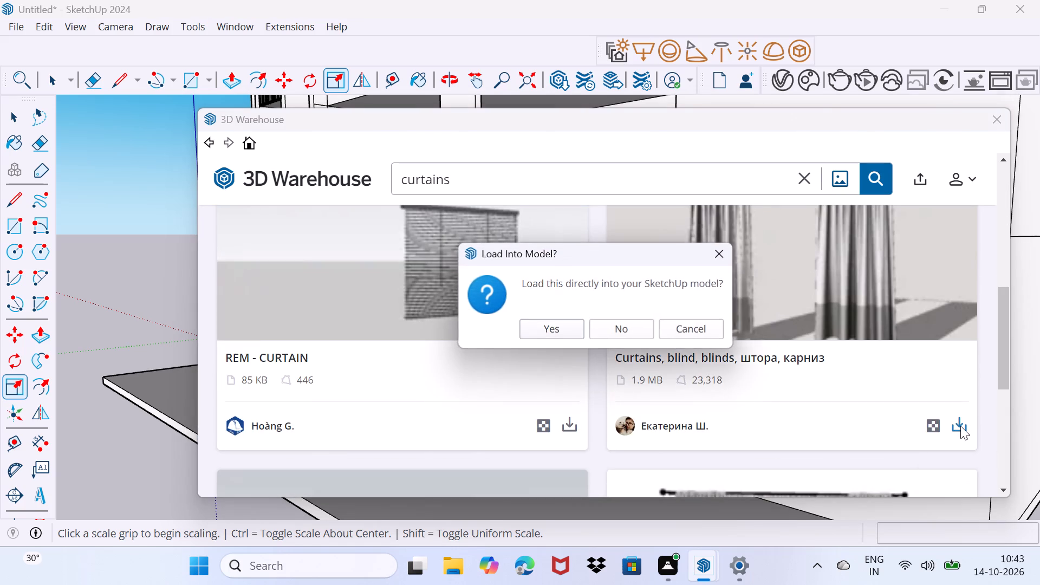
pyautogui.click(565, 330)
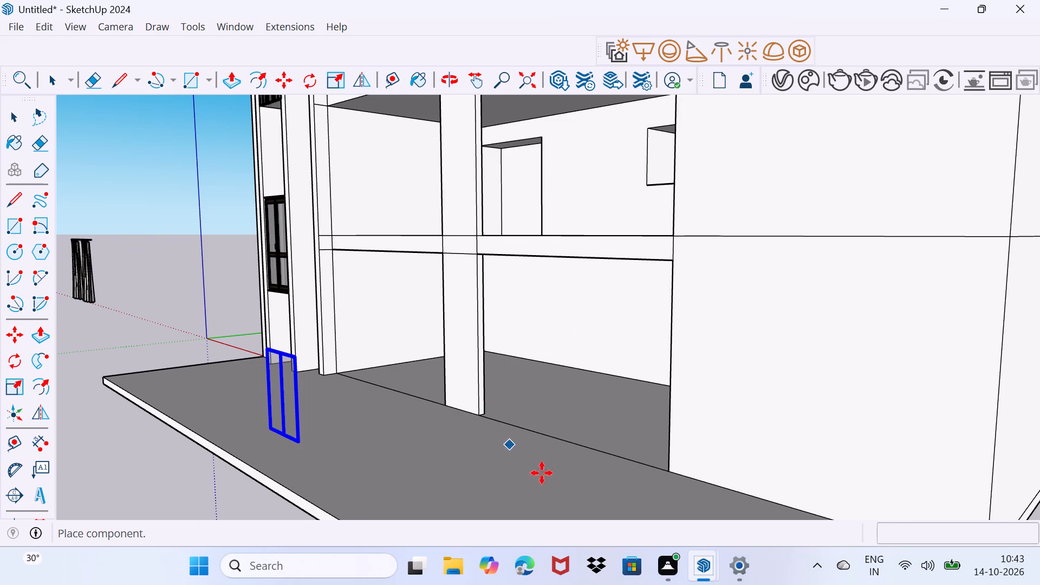
pyautogui.moveTo(517, 438); pyautogui.dragTo(391, 465, button='middle')
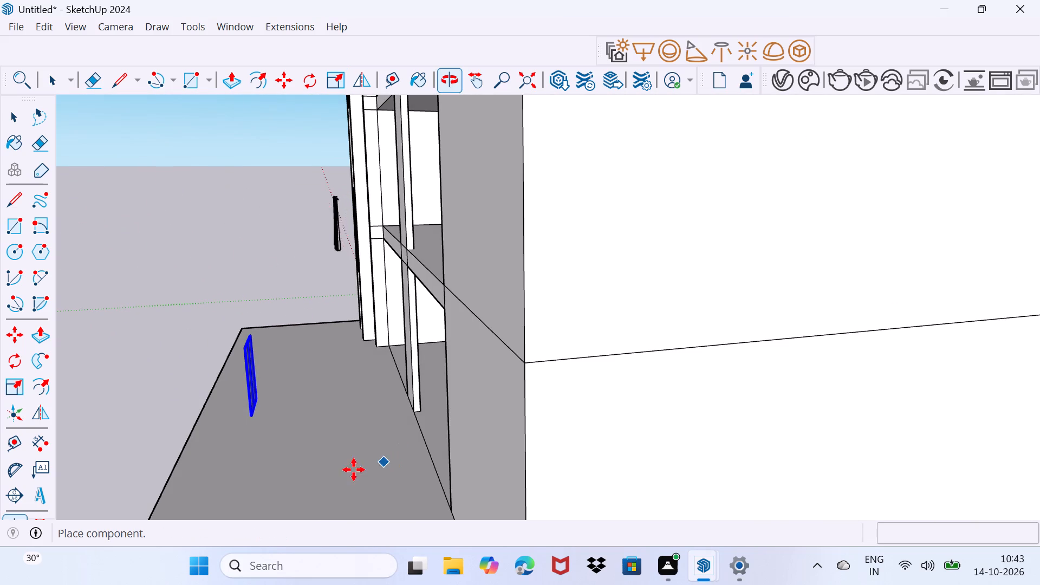
pyautogui.scroll(-8, 301, 497)
pyautogui.moveTo(314, 475); pyautogui.dragTo(343, 331, button='middle')
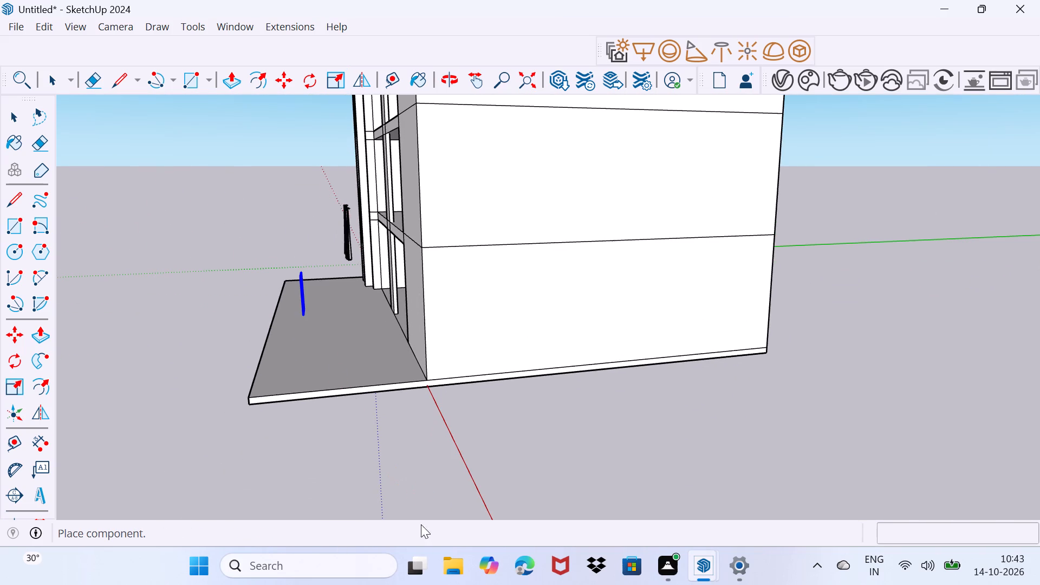
pyautogui.click(391, 499)
# Move the imported curtains about 4' 5" to free space in front of the building, near the loose double window.
pyautogui.moveTo(320, 453); pyautogui.dragTo(415, 472, button='middle')
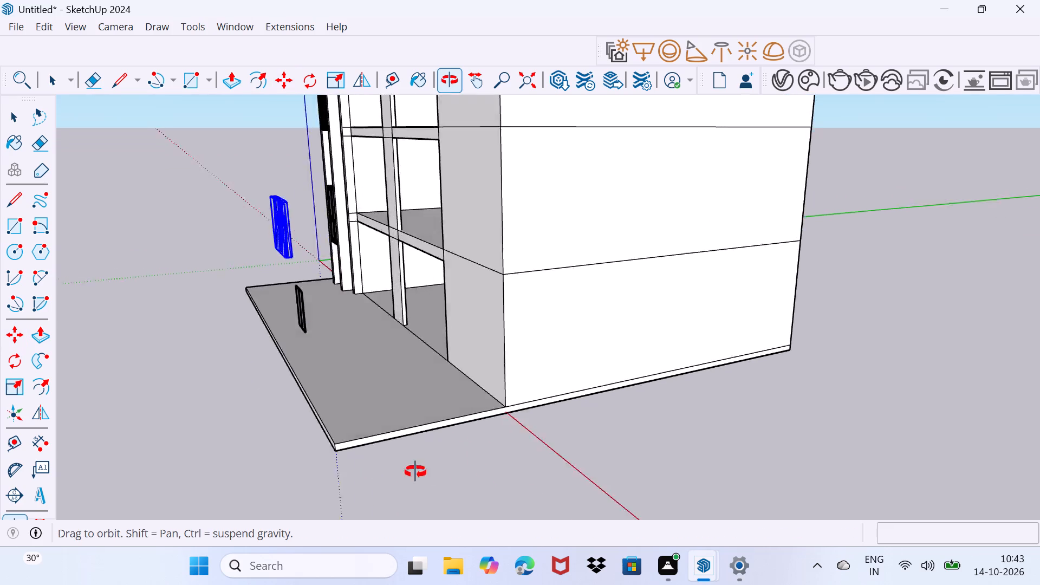
pyautogui.moveTo(415, 472); pyautogui.dragTo(478, 460, button='middle')
pyautogui.scroll(3, 158, 231)
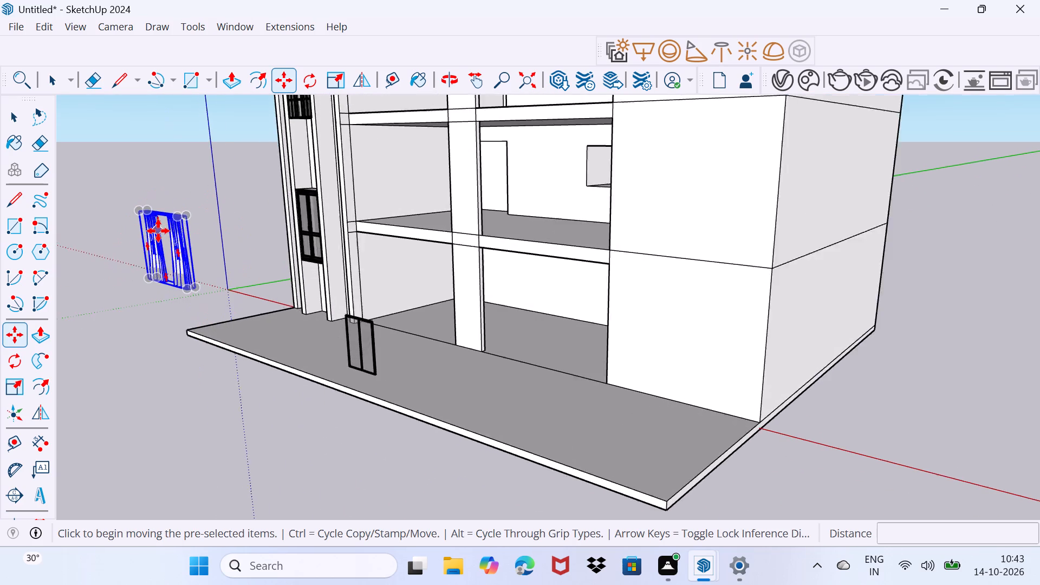
pyautogui.scroll(6, 158, 231)
pyautogui.click(203, 197)
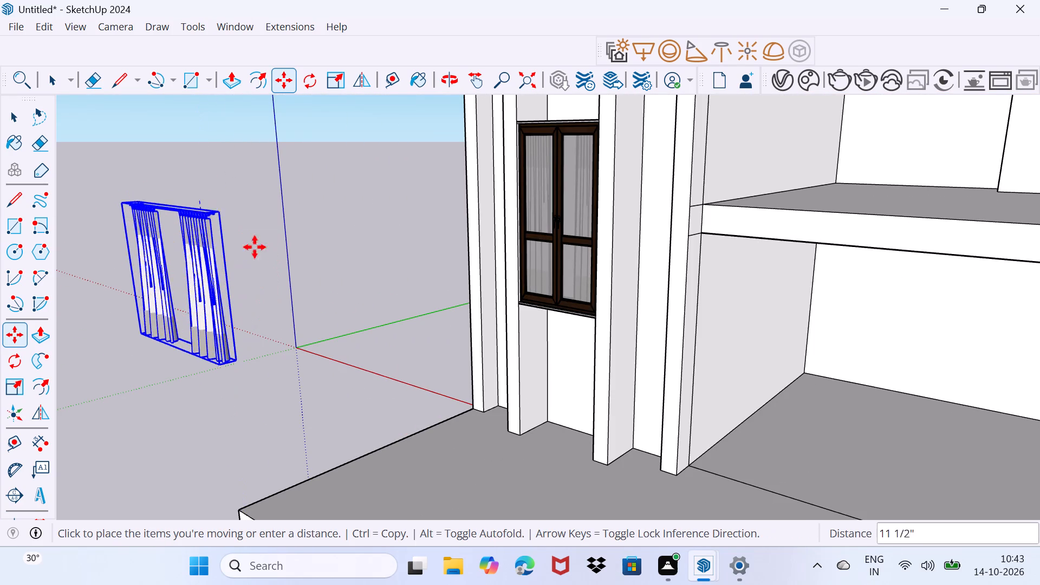
pyautogui.scroll(-12, 316, 287)
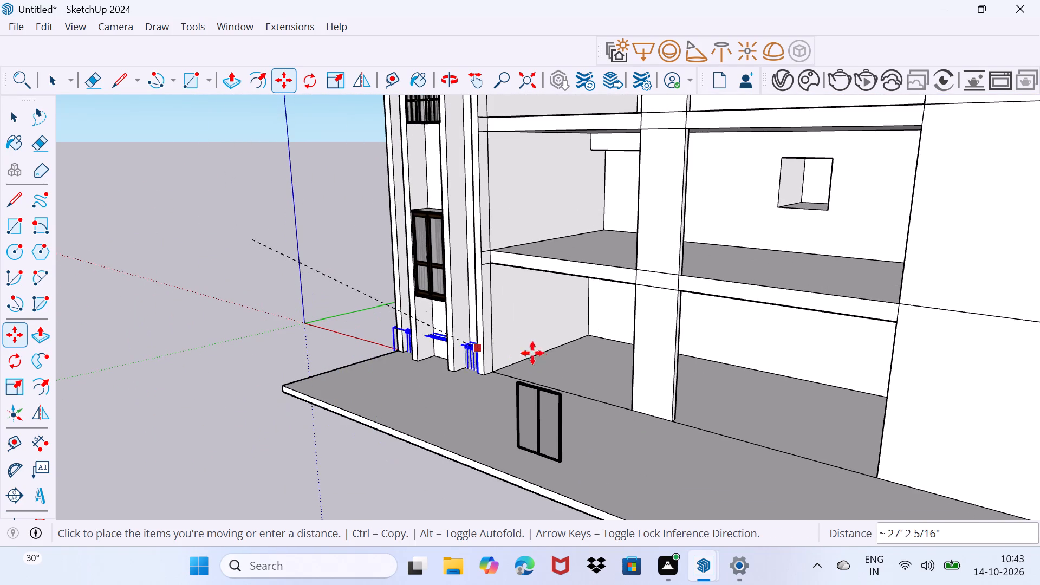
pyautogui.scroll(3, 598, 396)
pyautogui.moveTo(596, 398); pyautogui.dragTo(464, 344, button='middle')
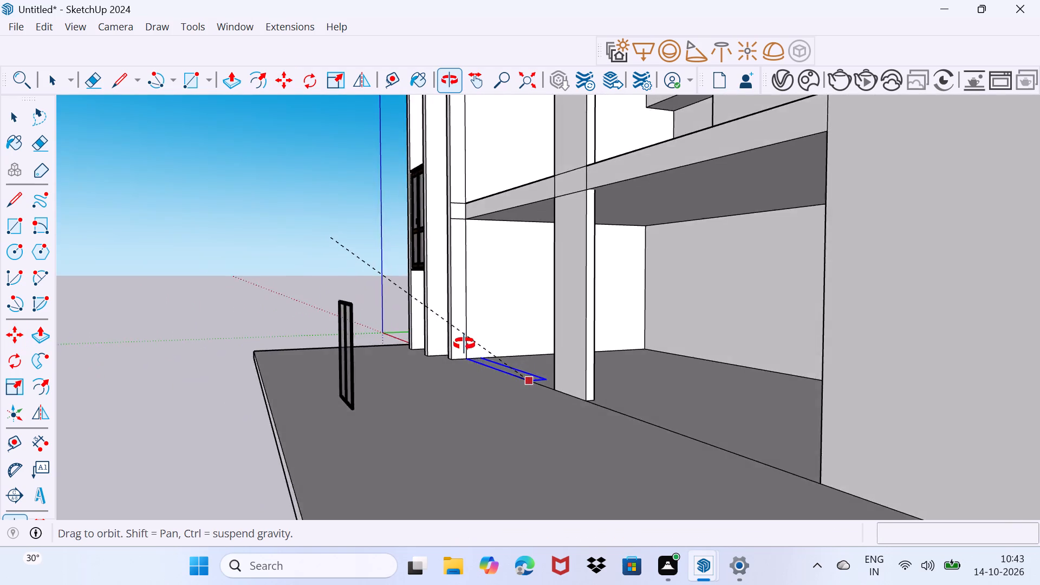
pyautogui.moveTo(464, 344); pyautogui.dragTo(439, 359, button='middle')
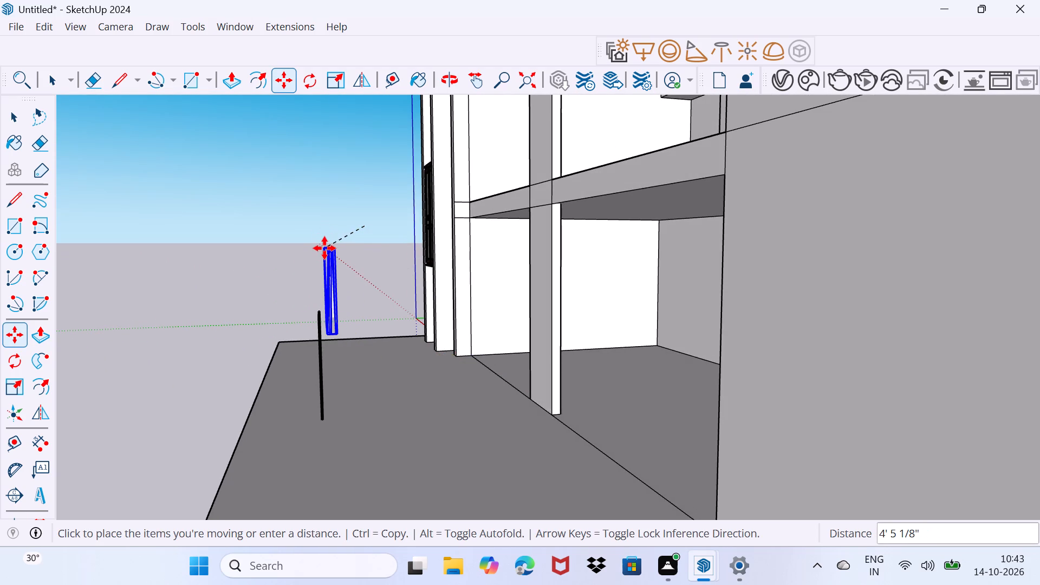
pyautogui.click(324, 248)
pyautogui.scroll(5, 327, 332)
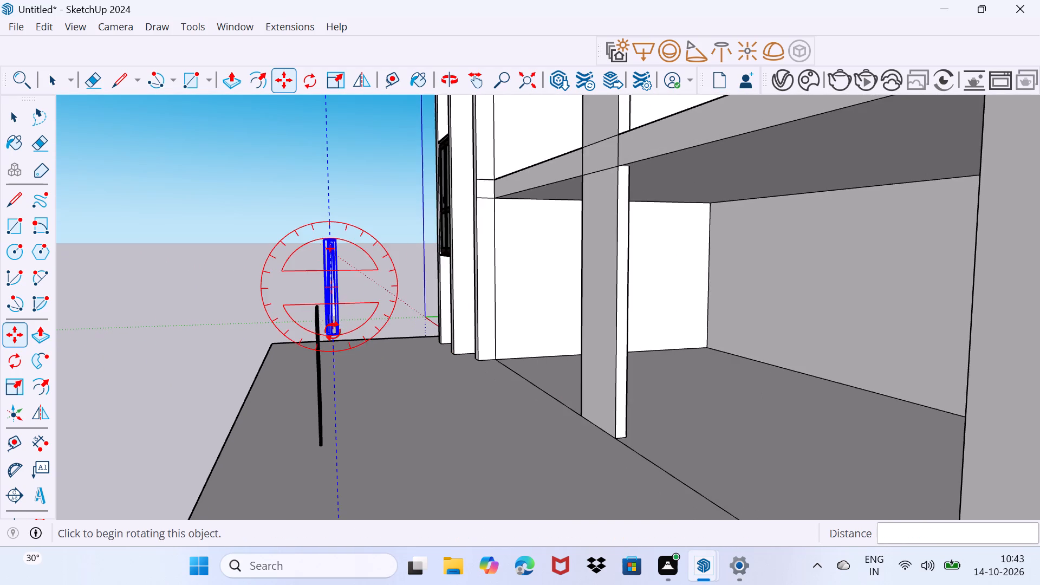
# Move the imported curtains by a bottom corner onto the paved area in front of the building, beside the loose double window.
pyautogui.scroll(9, 333, 331)
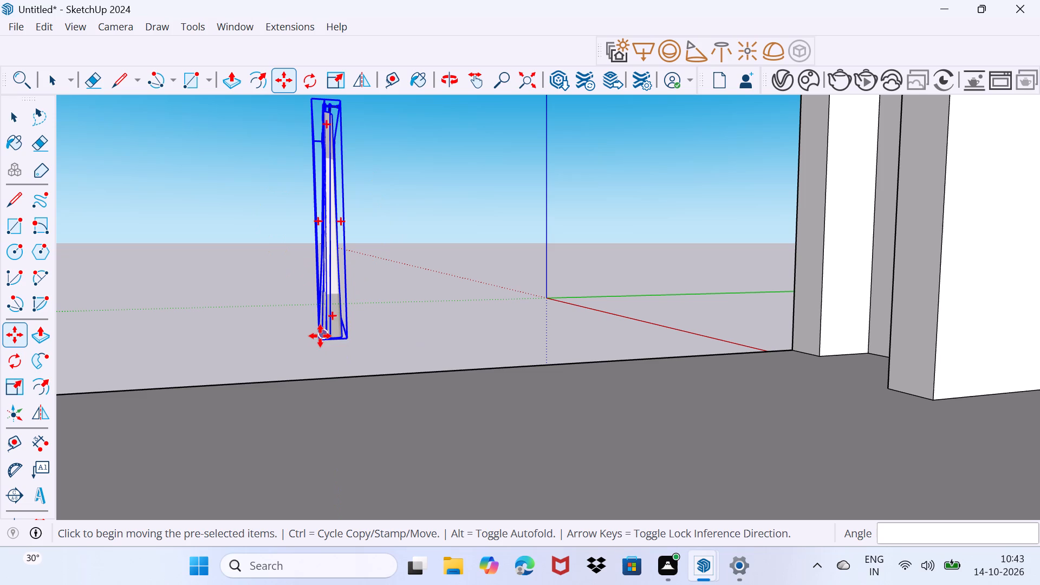
pyautogui.click(321, 344)
pyautogui.scroll(-13, 318, 374)
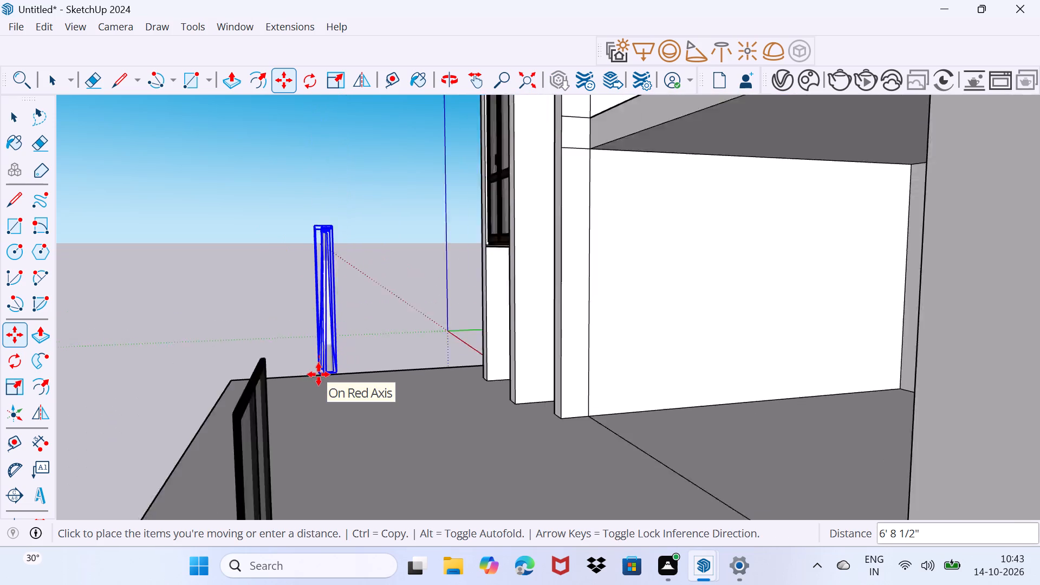
pyautogui.scroll(-6, 318, 374)
pyautogui.middleClick(316, 379)
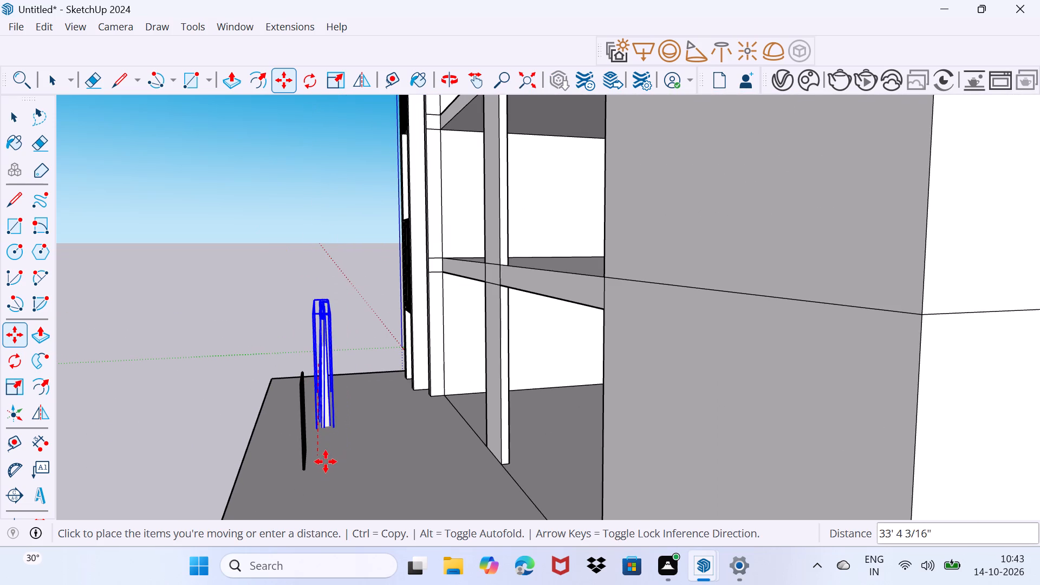
pyautogui.click(314, 487)
pyautogui.moveTo(335, 474); pyautogui.dragTo(334, 469, button='middle')
pyautogui.scroll(9, 332, 393)
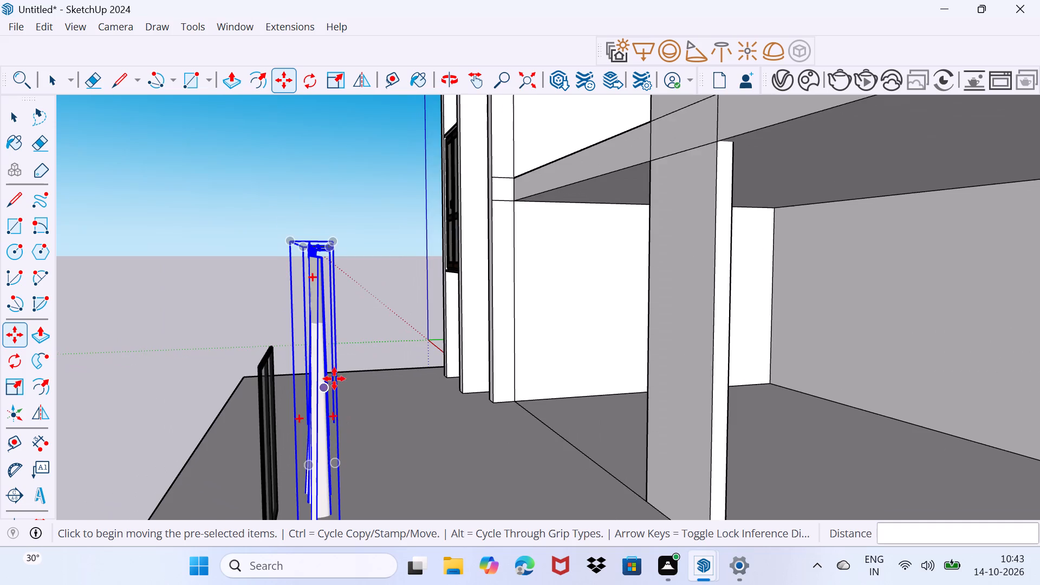
pyautogui.moveTo(357, 373); pyautogui.dragTo(324, 375, button='middle')
# Scale the curtains down uniformly from a top corner to a factor of about 0.4.
pyautogui.press('s')
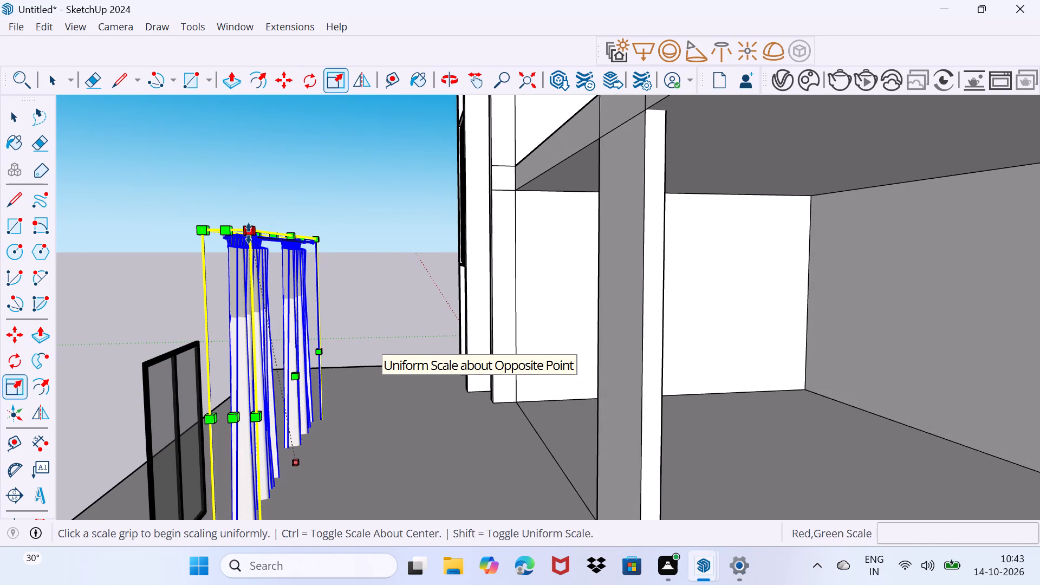
pyautogui.moveTo(249, 233); pyautogui.dragTo(321, 388)
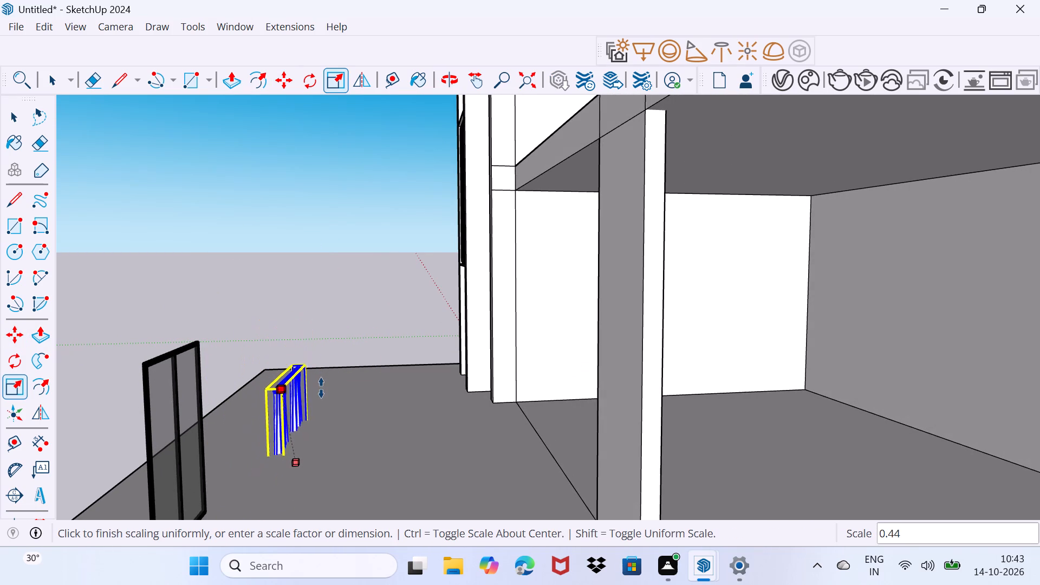
pyautogui.moveTo(321, 388); pyautogui.dragTo(323, 396)
pyautogui.scroll(10, 270, 409)
pyautogui.scroll(5, 326, 426)
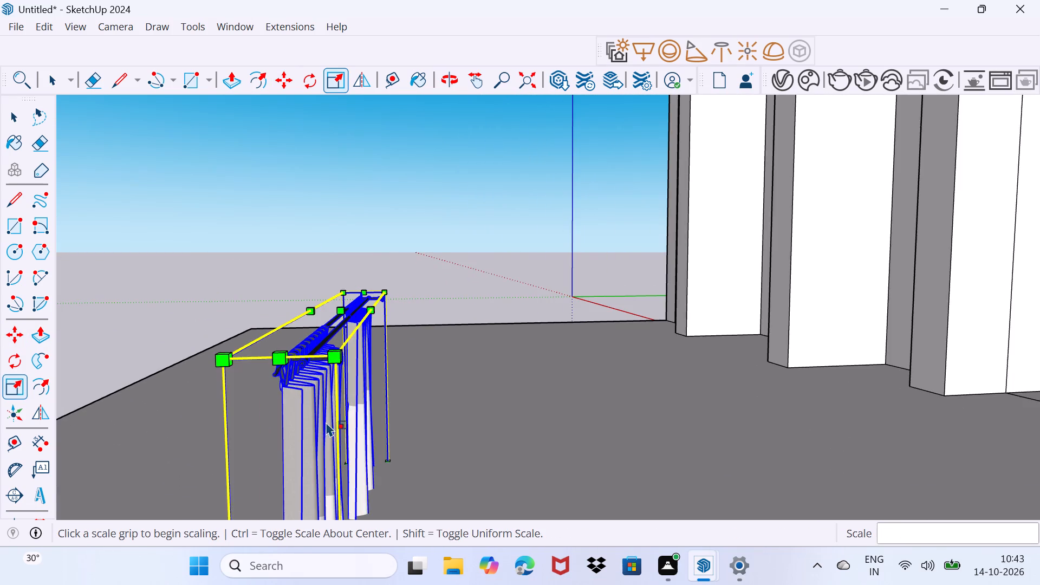
pyautogui.scroll(10, 308, 372)
pyautogui.scroll(-6, 321, 362)
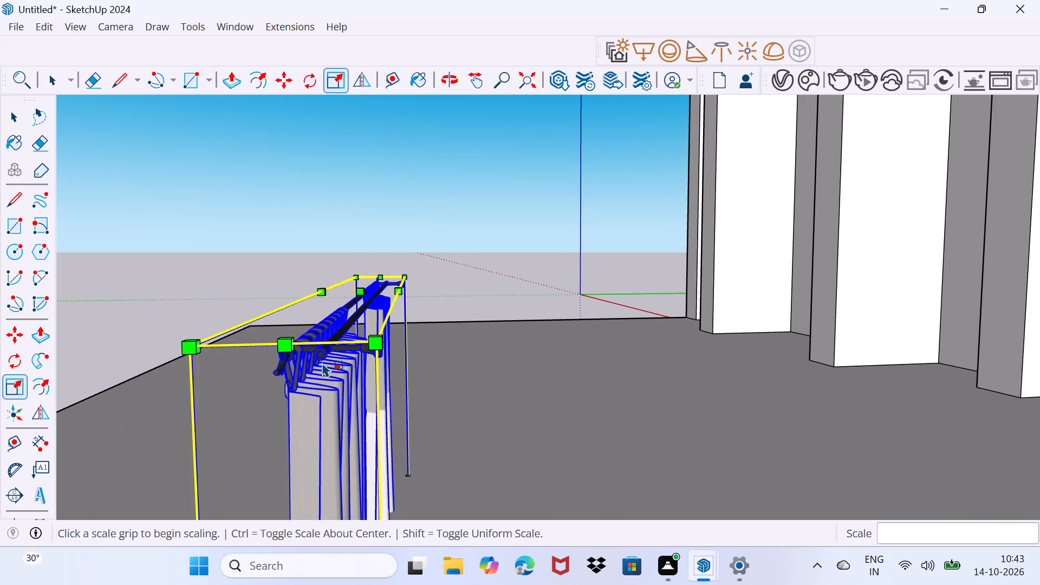
pyautogui.scroll(-20, 322, 362)
pyautogui.scroll(-1, 322, 362)
# Rotate the curtains 180° on the horizontal plane, about a point on the paving beside them.
pyautogui.moveTo(302, 434); pyautogui.dragTo(329, 435, button='middle')
pyautogui.click(314, 84)
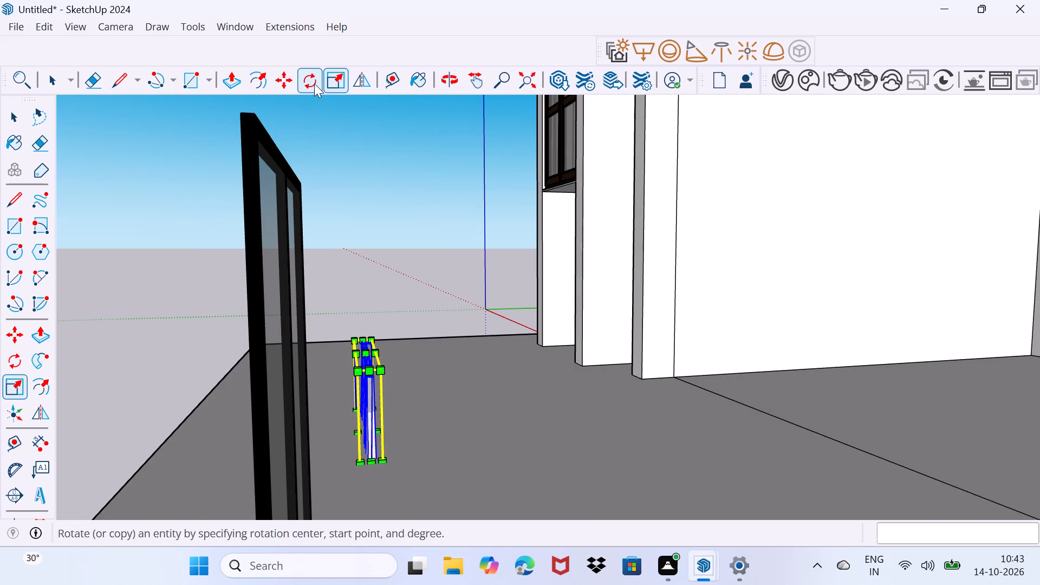
pyautogui.click(521, 484)
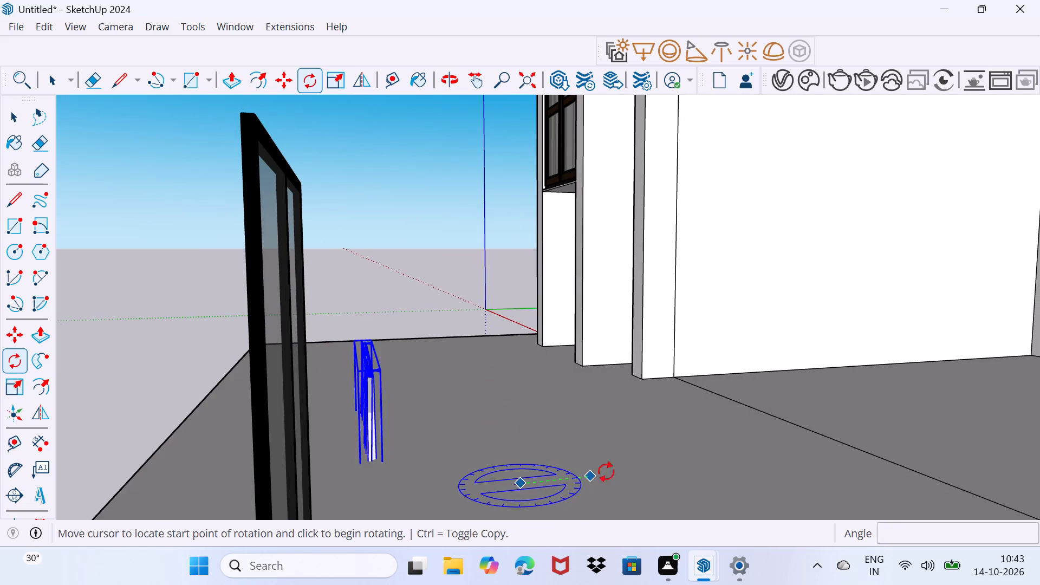
pyautogui.click(649, 469)
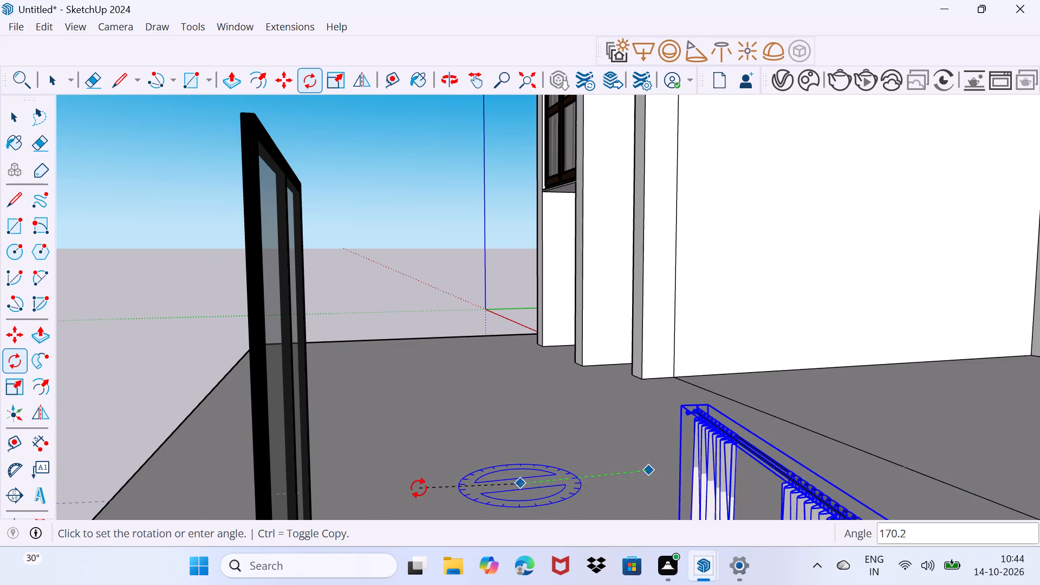
pyautogui.click(422, 493)
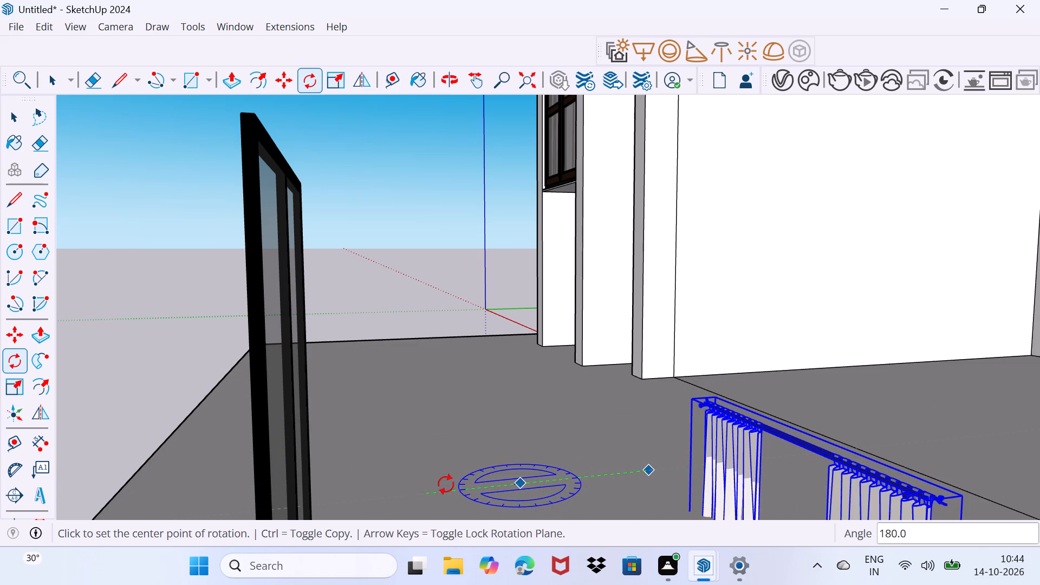
# Move the rotated curtains by their top corner about 6' 1" over to the loose double window.
pyautogui.moveTo(580, 443); pyautogui.dragTo(328, 513, button='middle')
pyautogui.scroll(-1, 580, 443)
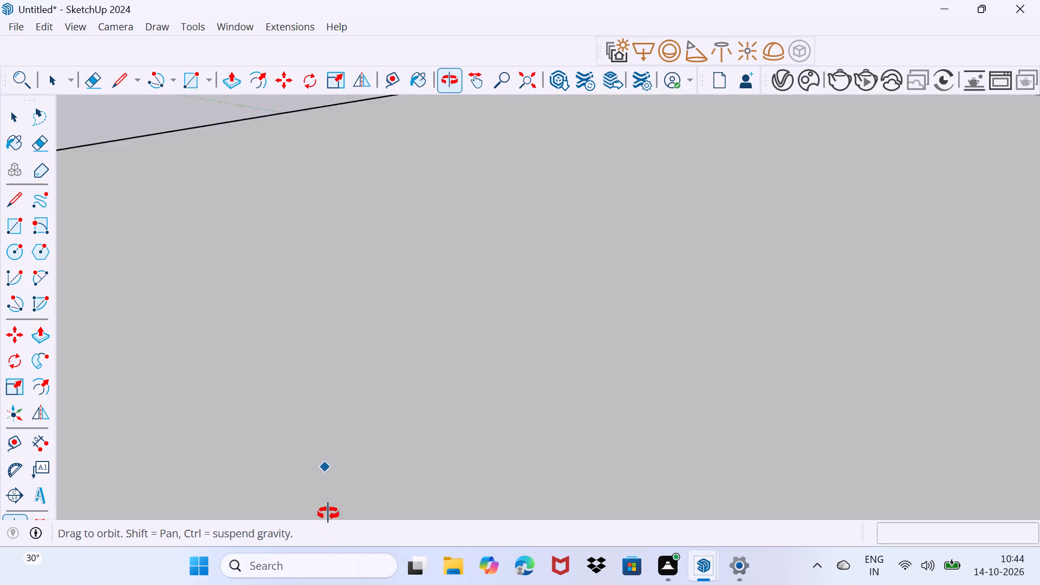
pyautogui.moveTo(328, 513); pyautogui.dragTo(370, 446, button='middle')
pyautogui.scroll(-3, 370, 446)
pyautogui.moveTo(341, 447); pyautogui.dragTo(279, 460, button='middle')
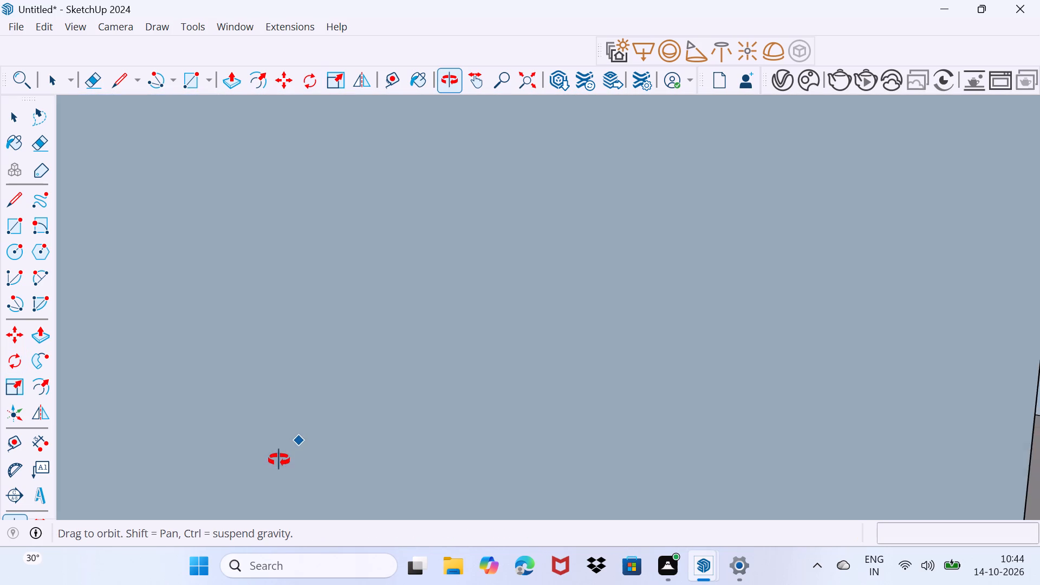
pyautogui.moveTo(279, 460); pyautogui.dragTo(639, 433, button='middle')
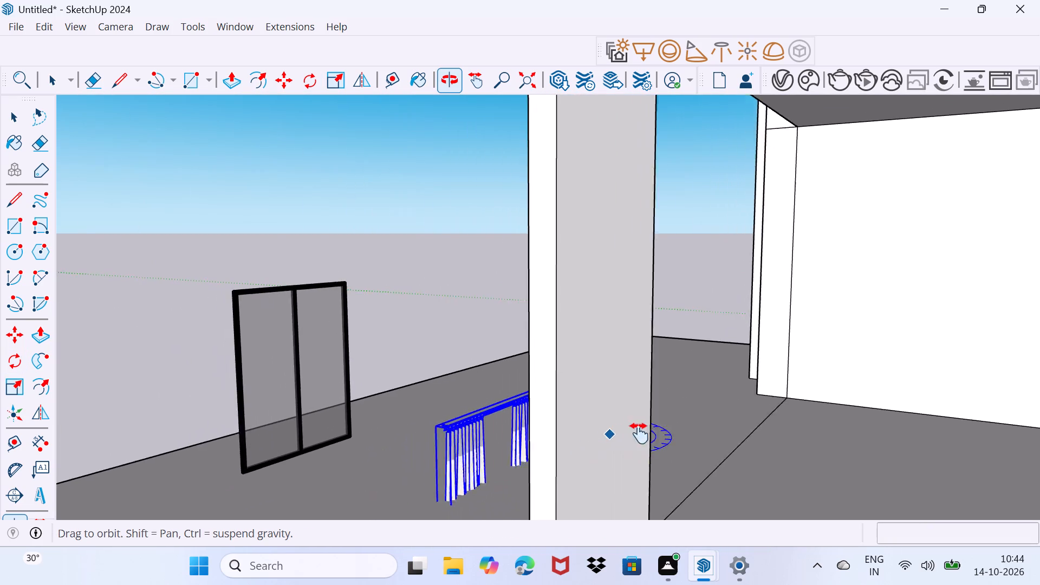
pyautogui.moveTo(639, 433); pyautogui.dragTo(731, 432, button='middle')
pyautogui.press('m')
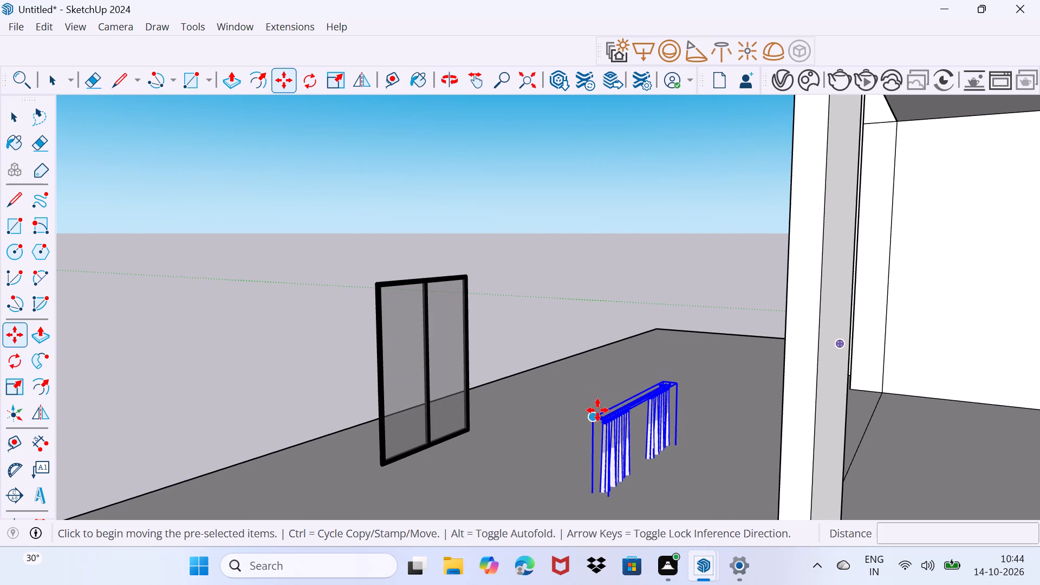
pyautogui.click(594, 413)
pyautogui.scroll(4, 373, 309)
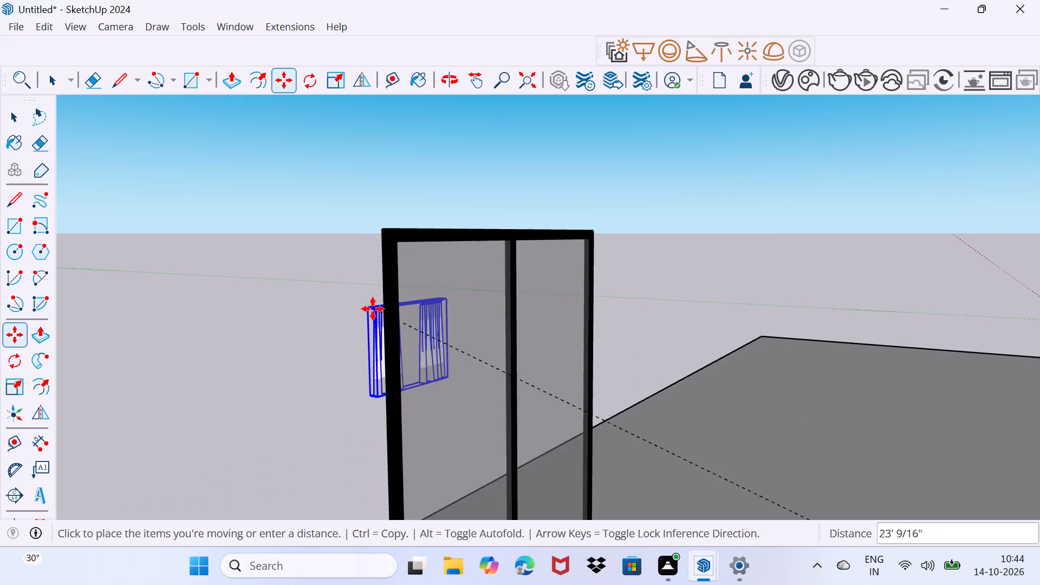
pyautogui.scroll(2, 373, 309)
pyautogui.scroll(-5, 377, 309)
pyautogui.click(405, 300)
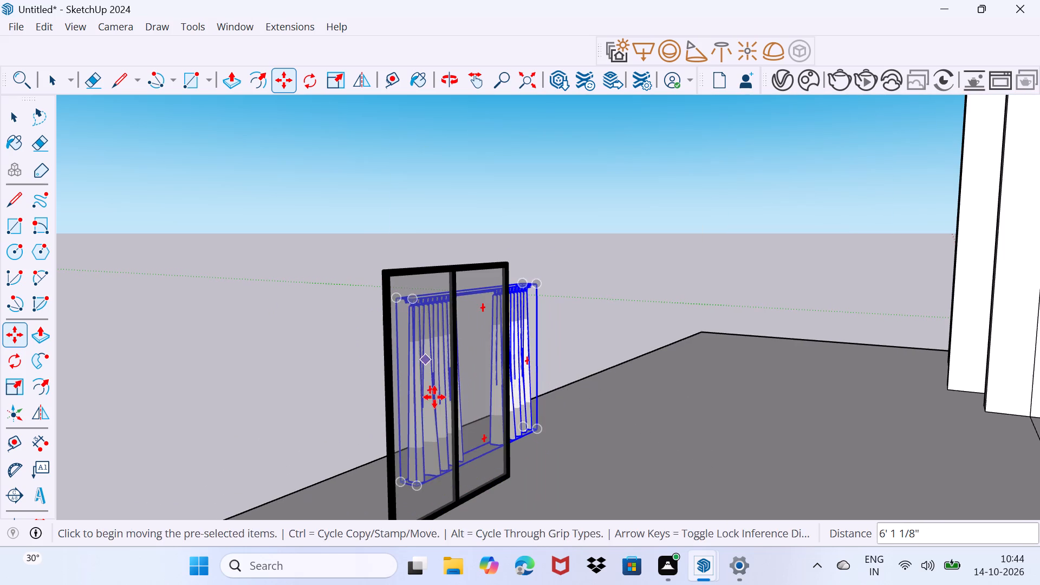
# Move the curtains about 1' 5" so their top corner meets the top corner of the loose window's frame.
pyautogui.moveTo(434, 397); pyautogui.dragTo(511, 398, button='middle')
pyautogui.click(498, 302)
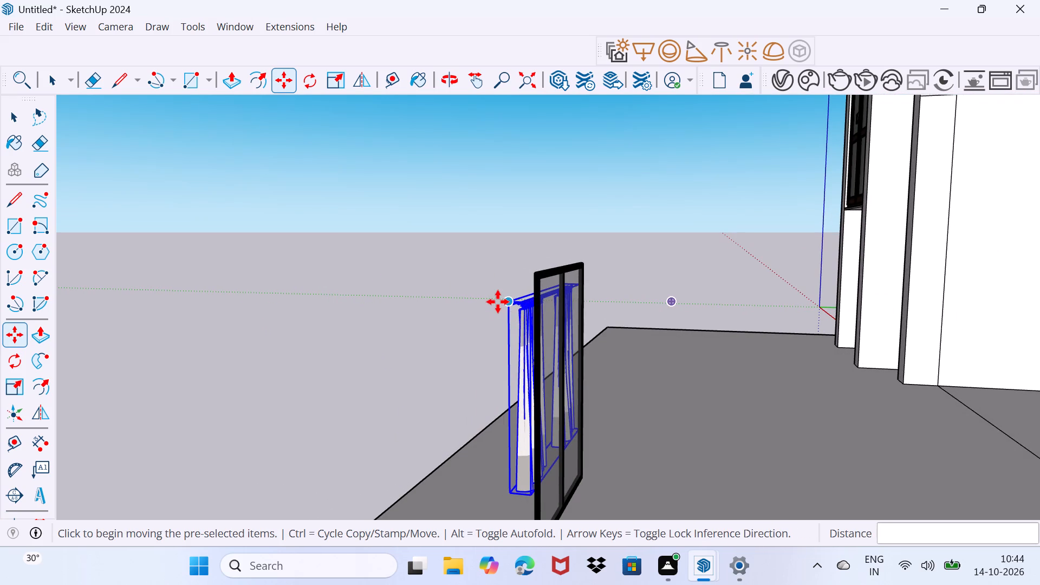
pyautogui.click(534, 280)
# Nudge the curtains slightly by their outer top corner against the face of the window frame, then deselect them.
pyautogui.scroll(1, 556, 297)
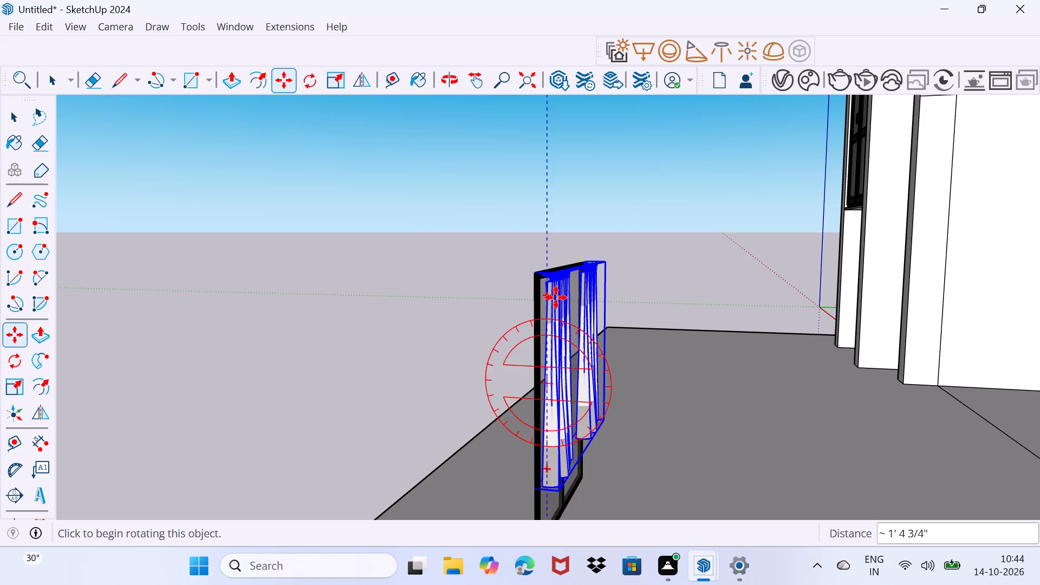
pyautogui.scroll(8, 556, 297)
pyautogui.moveTo(528, 298); pyautogui.dragTo(599, 361, button='middle')
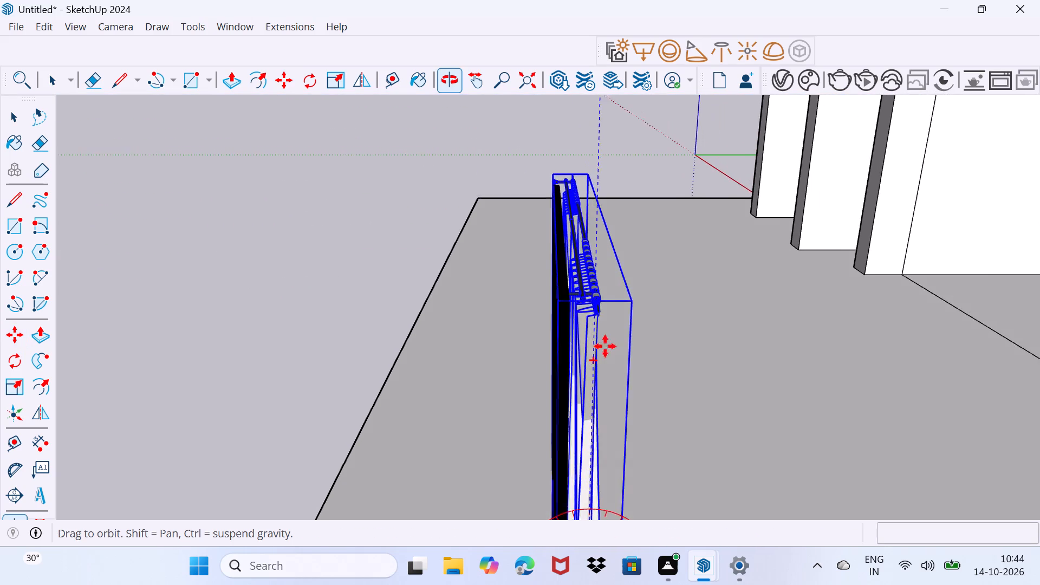
pyautogui.click(565, 297)
pyautogui.moveTo(558, 297); pyautogui.dragTo(552, 297)
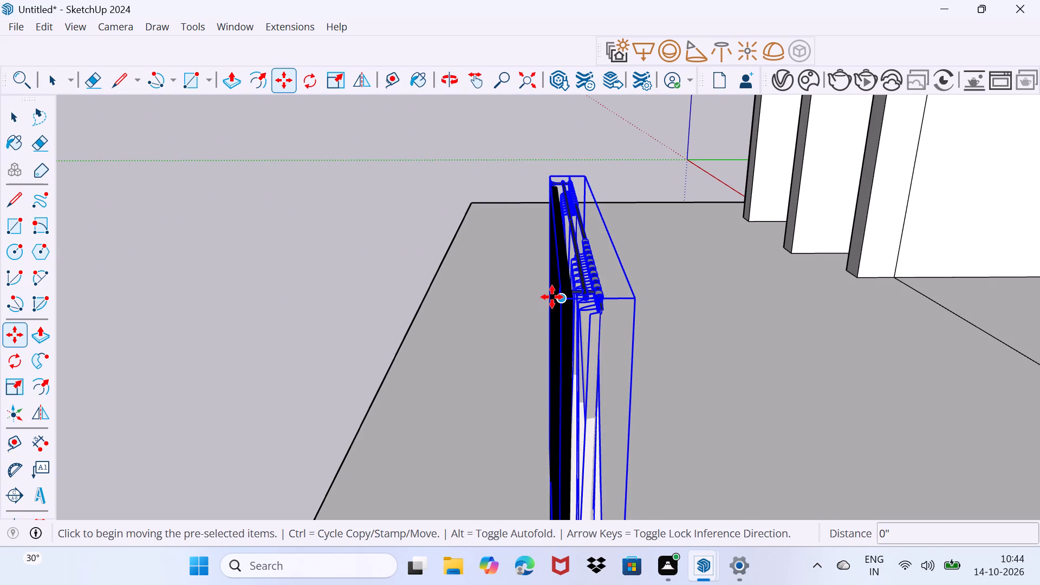
pyautogui.moveTo(552, 297); pyautogui.dragTo(537, 298)
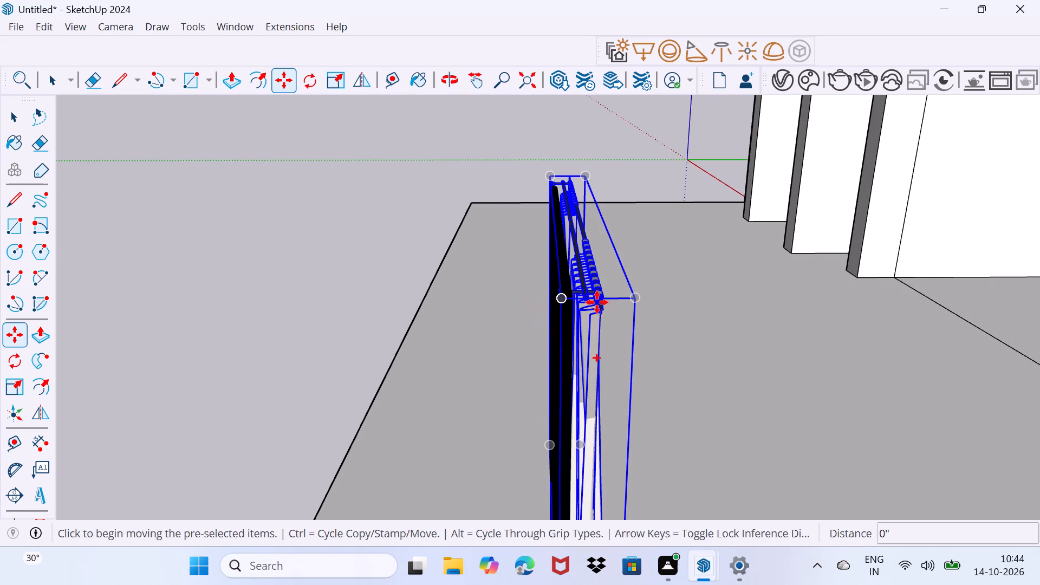
pyautogui.click(636, 299)
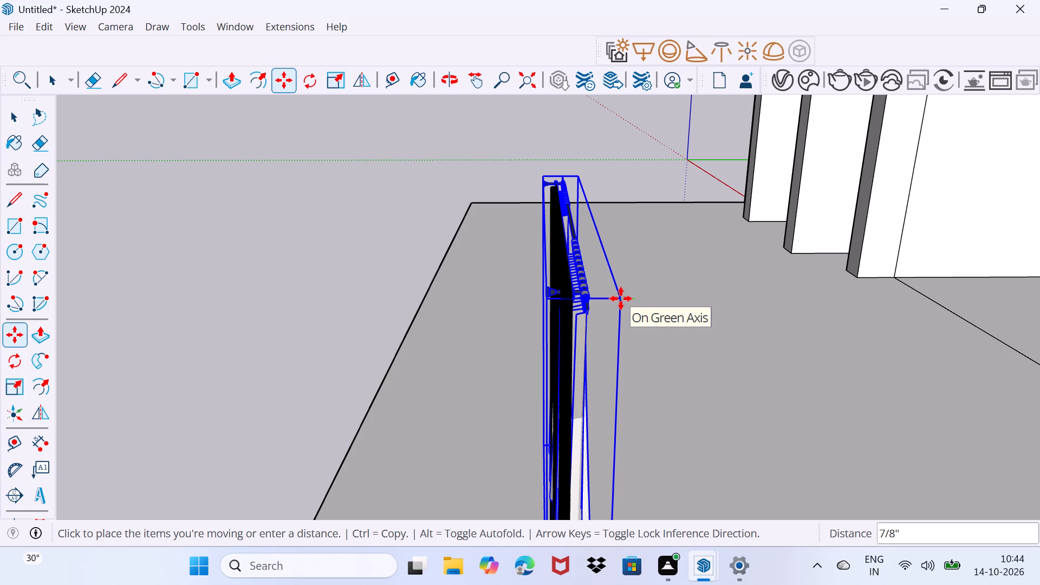
pyautogui.click(626, 298)
pyautogui.press('space')
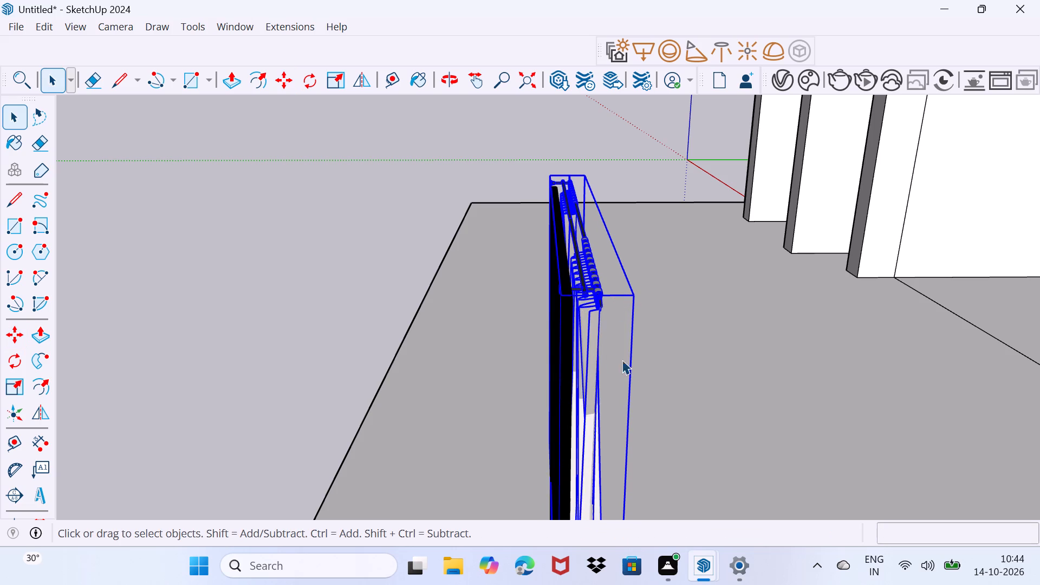
pyautogui.moveTo(640, 360); pyautogui.dragTo(650, 343)
pyautogui.moveTo(662, 321); pyautogui.dragTo(626, 321, button='middle')
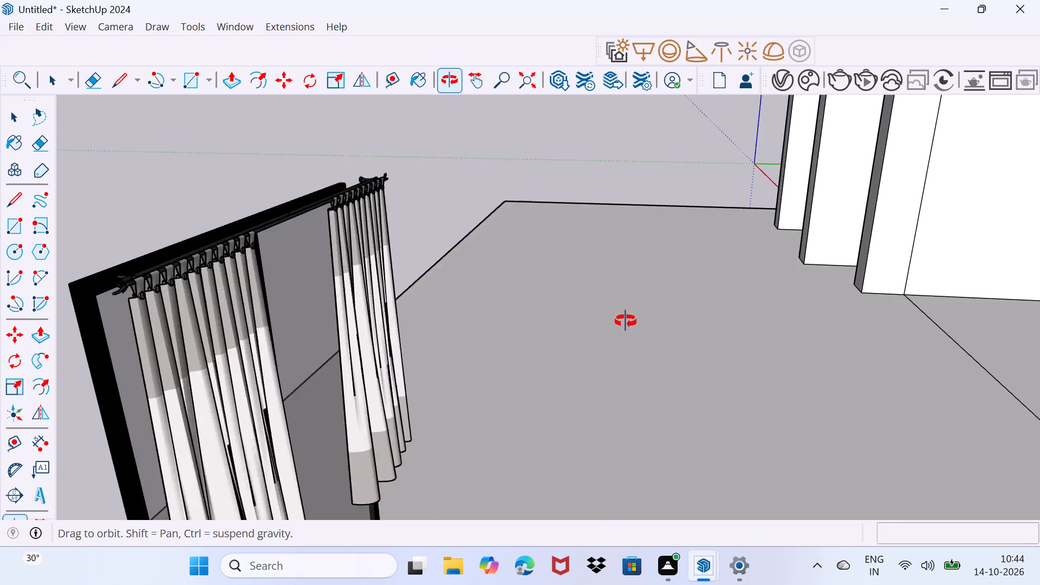
pyautogui.moveTo(626, 321); pyautogui.dragTo(650, 318, button='middle')
# Scale the curtains along the red axis to 0.82 to match the loose window's width.
pyautogui.click(487, 317)
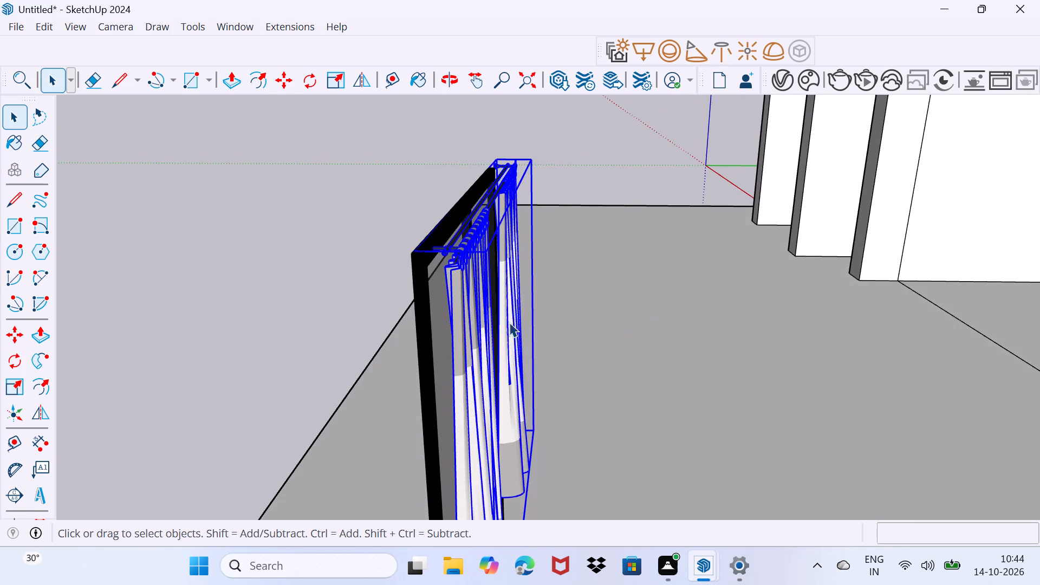
pyautogui.moveTo(509, 322); pyautogui.dragTo(0, 363, button='middle')
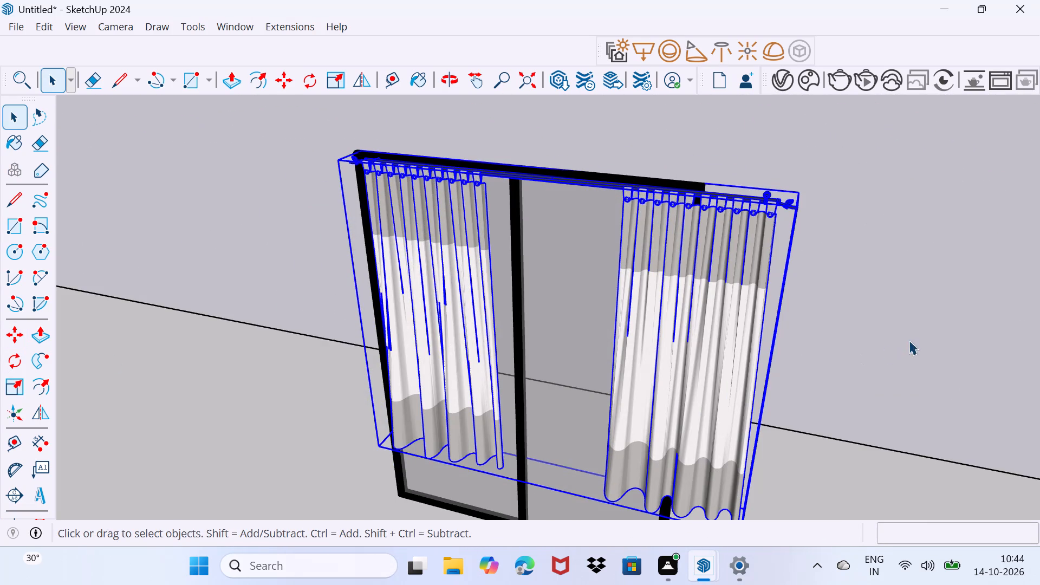
pyautogui.moveTo(870, 337); pyautogui.dragTo(573, 316, button='middle')
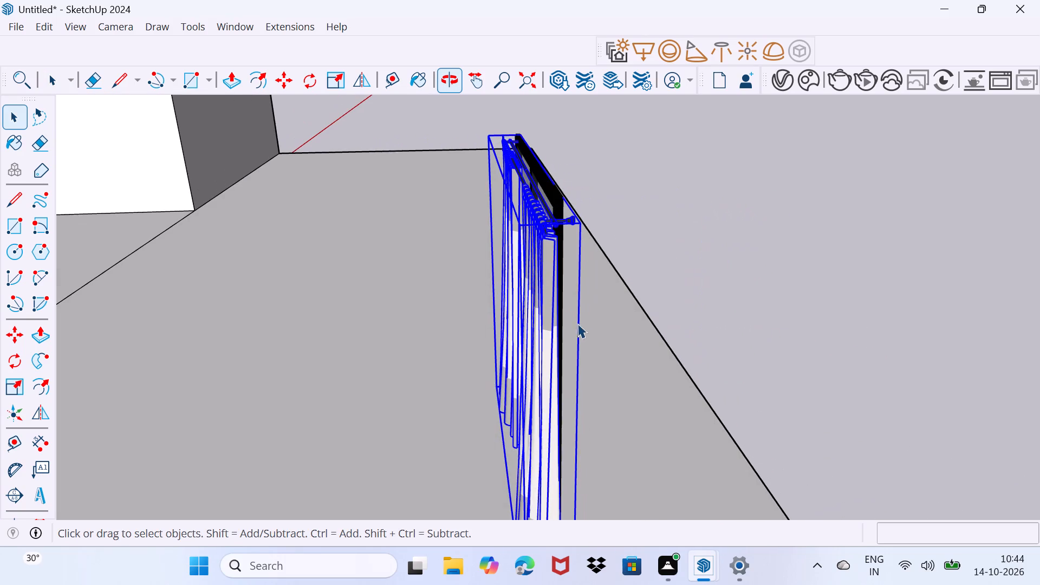
pyautogui.press('s')
pyautogui.click(552, 453)
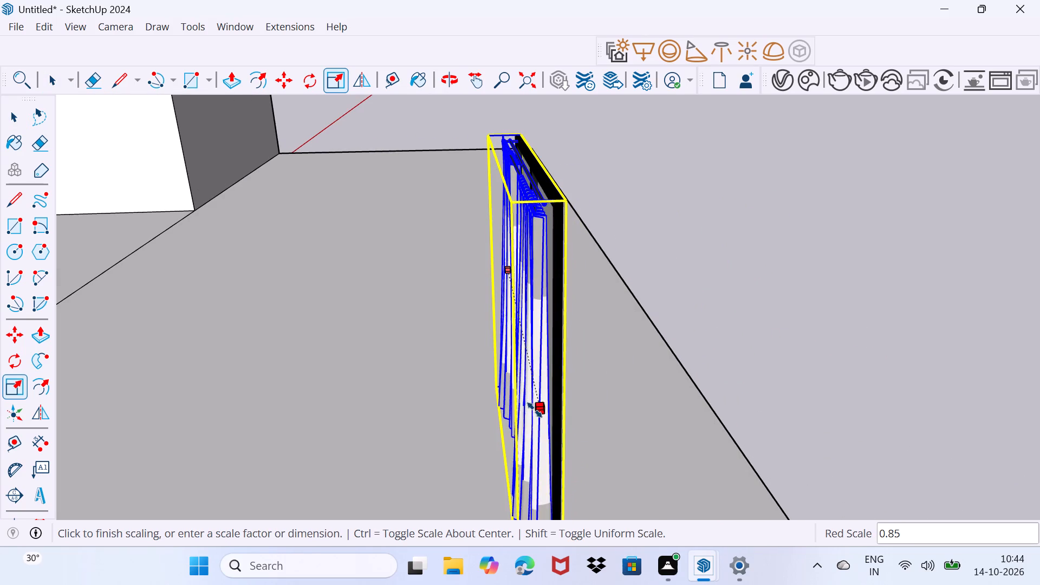
pyautogui.click(533, 402)
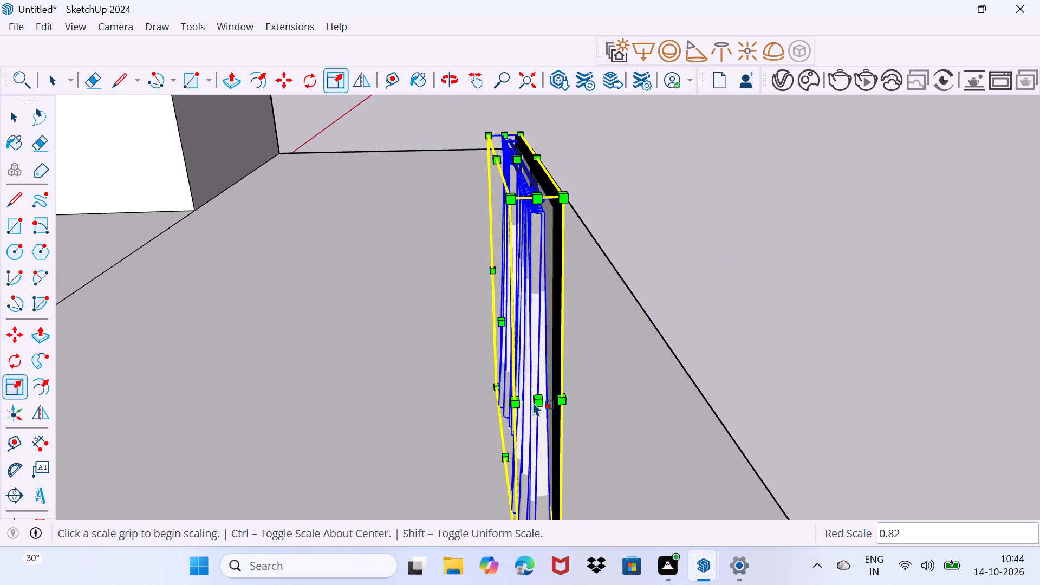
# Examine the fit of the scaled curtains on the loose double window from below, behind and the side.
pyautogui.moveTo(536, 433); pyautogui.dragTo(641, 290, button='middle')
pyautogui.moveTo(576, 470); pyautogui.dragTo(786, 330, button='middle')
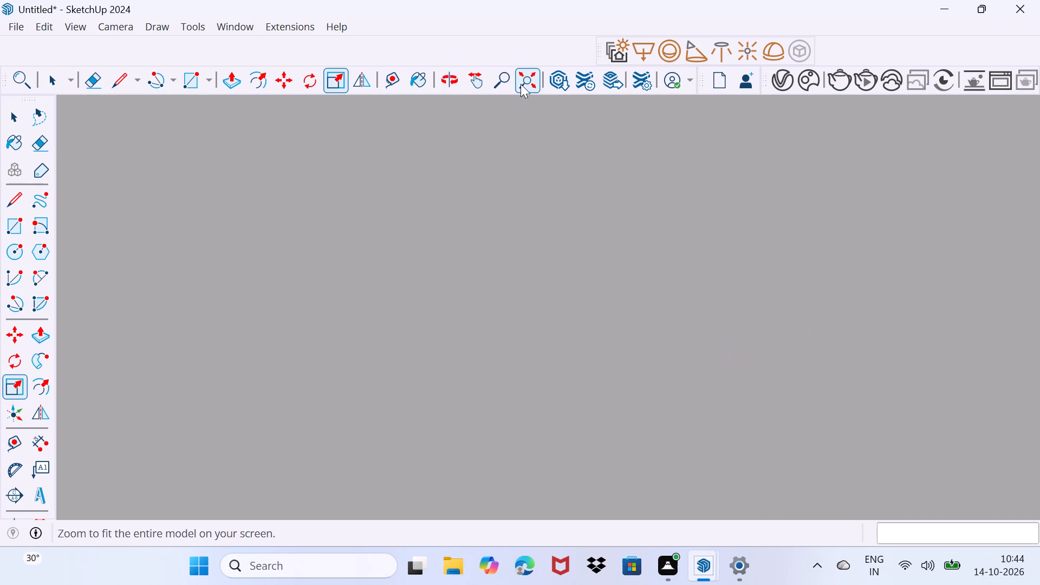
pyautogui.click(524, 81)
pyautogui.moveTo(493, 380); pyautogui.dragTo(834, 378, button='middle')
pyautogui.moveTo(435, 421); pyautogui.dragTo(846, 427, button='middle')
pyautogui.scroll(4, 477, 499)
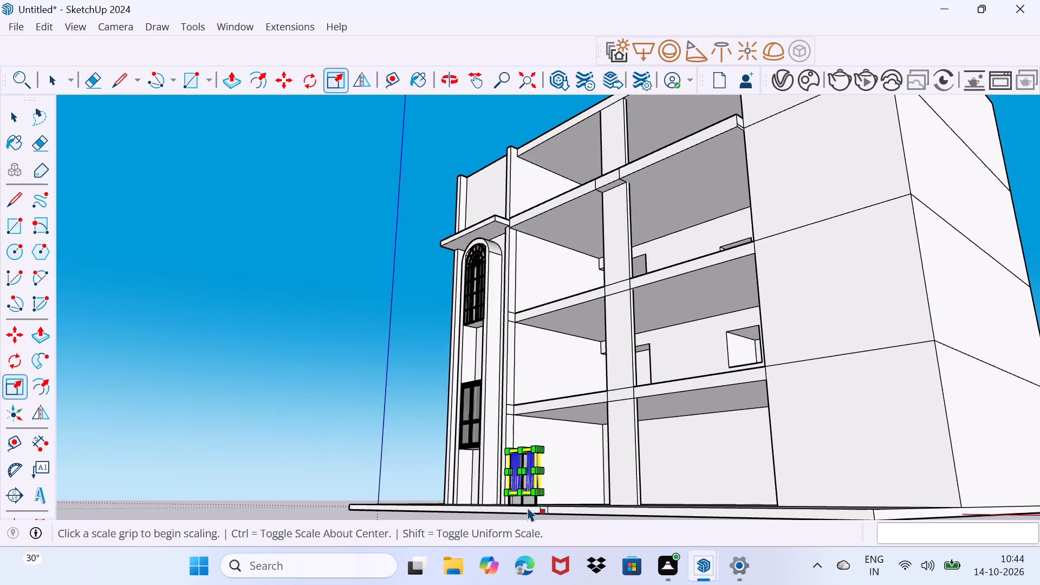
pyautogui.scroll(9, 533, 501)
pyautogui.moveTo(524, 495); pyautogui.dragTo(544, 432, button='middle')
pyautogui.scroll(1, 524, 495)
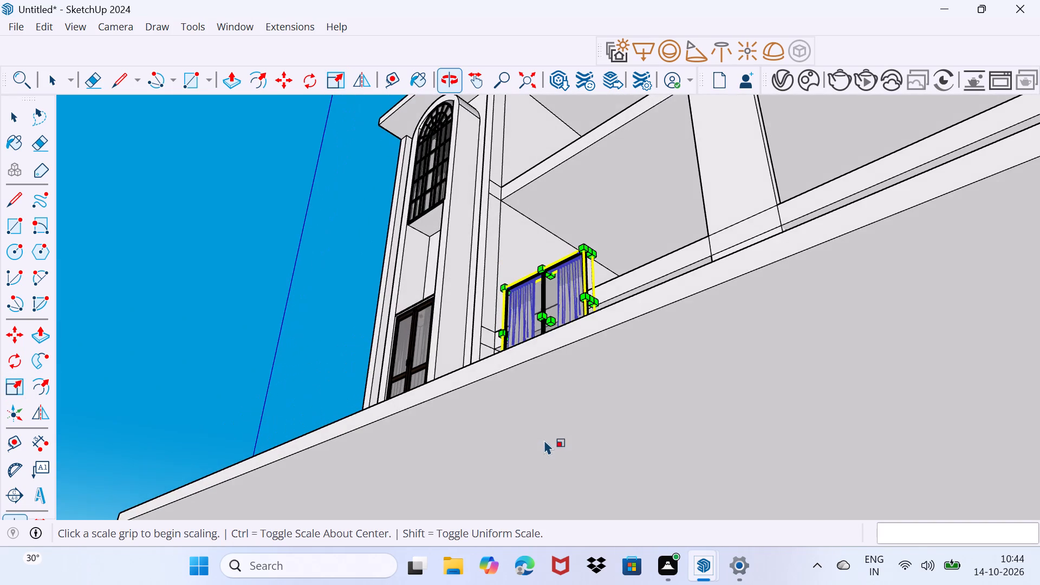
pyautogui.keyDown('shift'); pyautogui.moveTo(537, 402); pyautogui.dragTo(509, 323, button='middle'); pyautogui.keyUp('shift')
pyautogui.moveTo(528, 283); pyautogui.dragTo(374, 463, button='middle')
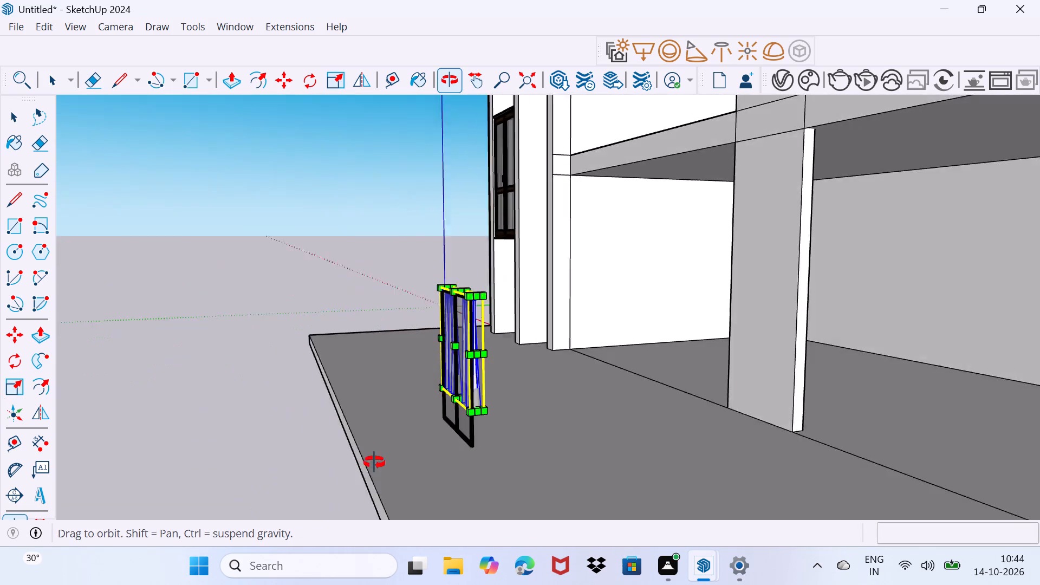
# Scale the curtains along the blue axis to about 1.31 to reach the bottom of the loose window's frame, and deselect them.
pyautogui.moveTo(374, 463); pyautogui.dragTo(255, 460, button='middle')
pyautogui.scroll(9, 419, 426)
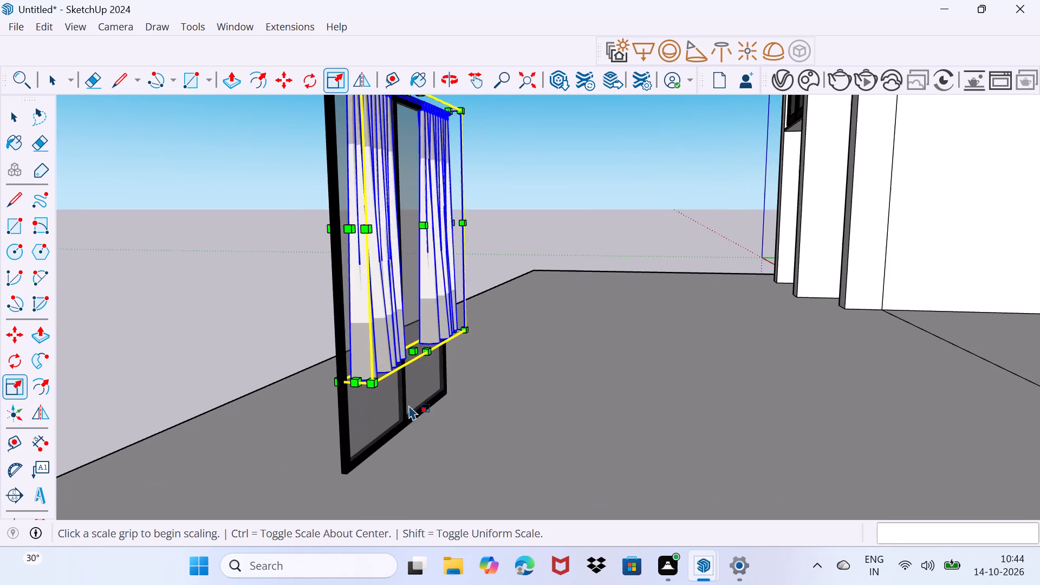
pyautogui.moveTo(407, 408); pyautogui.dragTo(437, 349, button='middle')
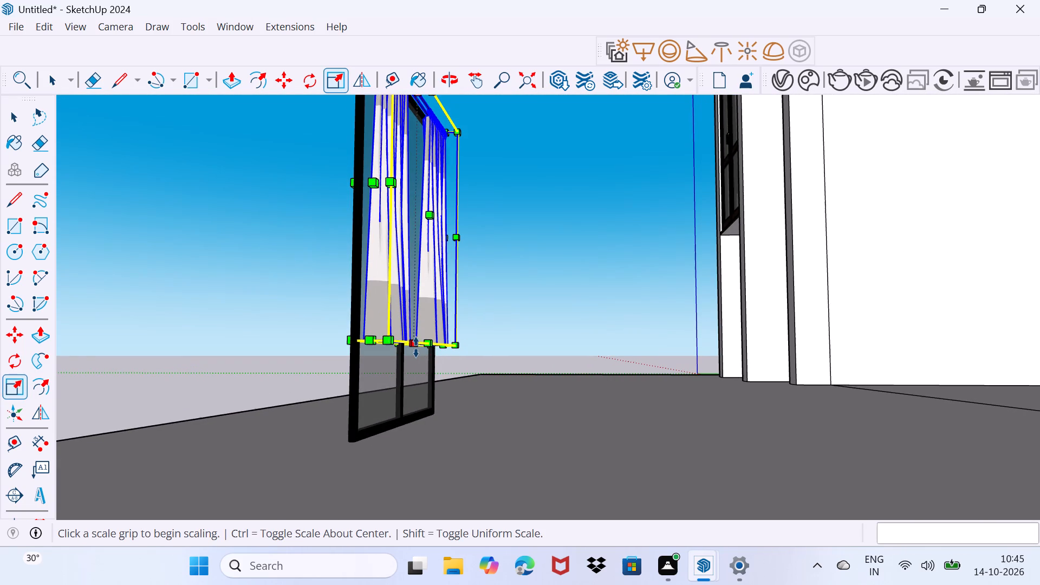
pyautogui.click(415, 347)
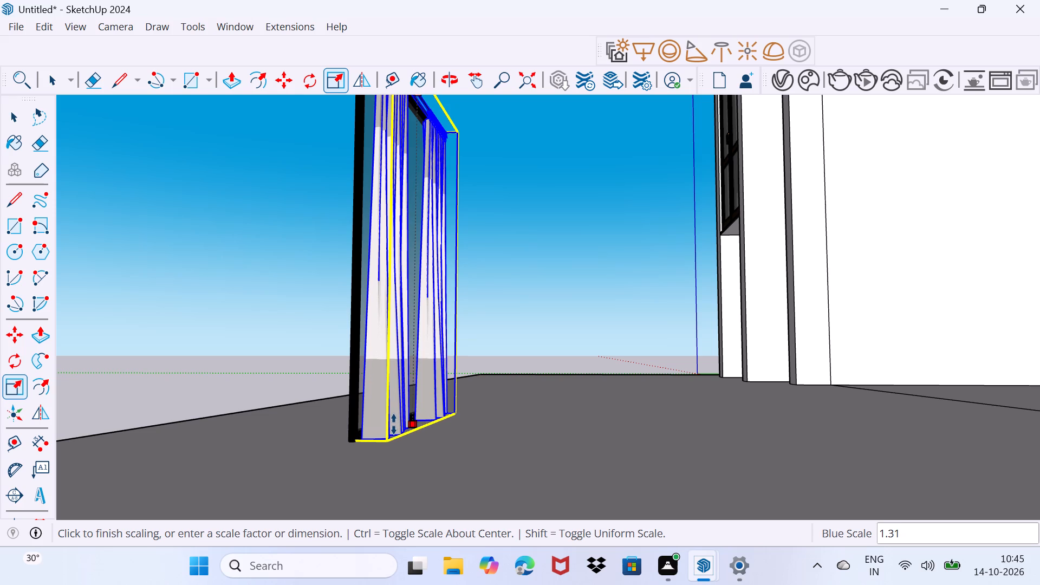
pyautogui.click(394, 424)
pyautogui.press('space')
pyautogui.moveTo(435, 479); pyautogui.dragTo(463, 446)
# Group the loose double window together with its fitted curtains, and clear the selection.
pyautogui.moveTo(391, 403); pyautogui.dragTo(401, 417, button='middle')
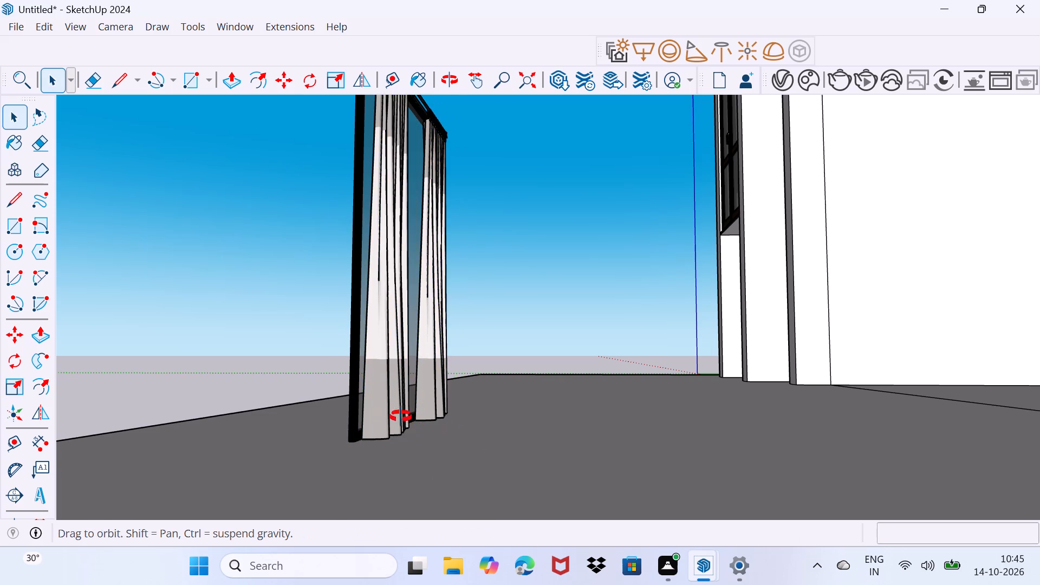
pyautogui.moveTo(401, 417); pyautogui.dragTo(776, 441, button='middle')
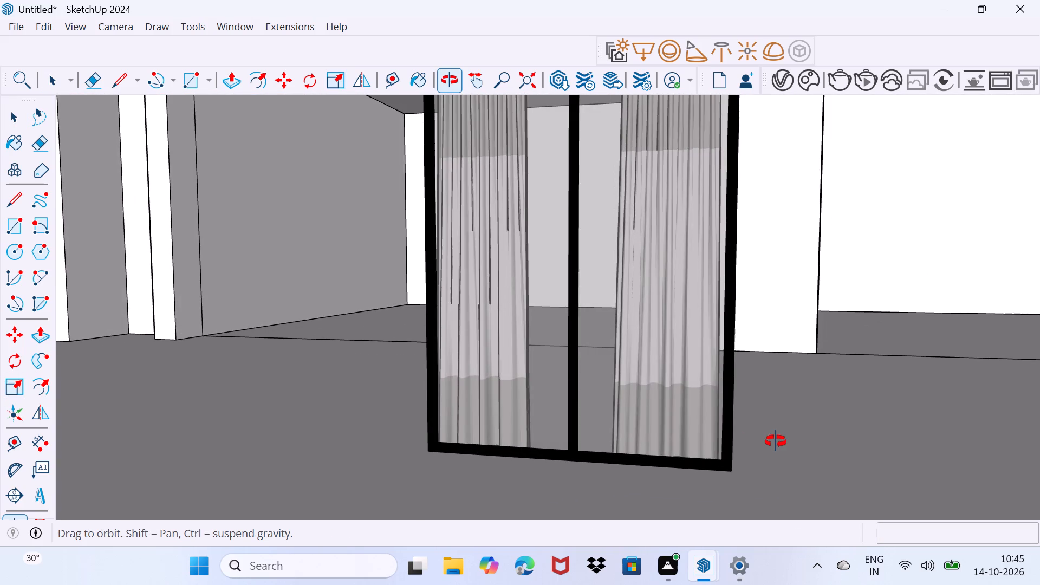
pyautogui.moveTo(776, 441); pyautogui.dragTo(765, 480, button='middle')
pyautogui.scroll(-6, 765, 480)
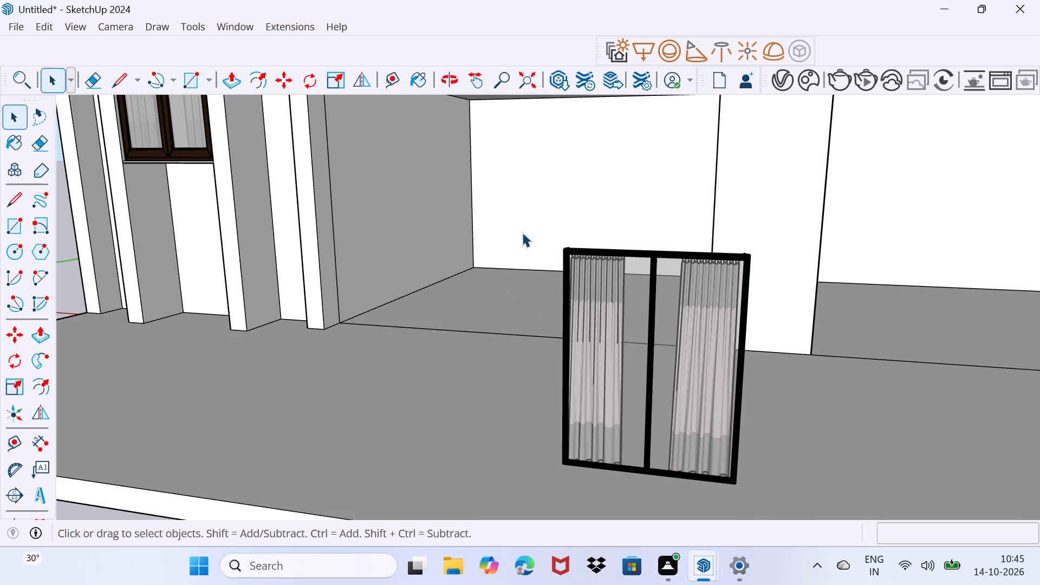
pyautogui.moveTo(524, 218); pyautogui.dragTo(777, 504)
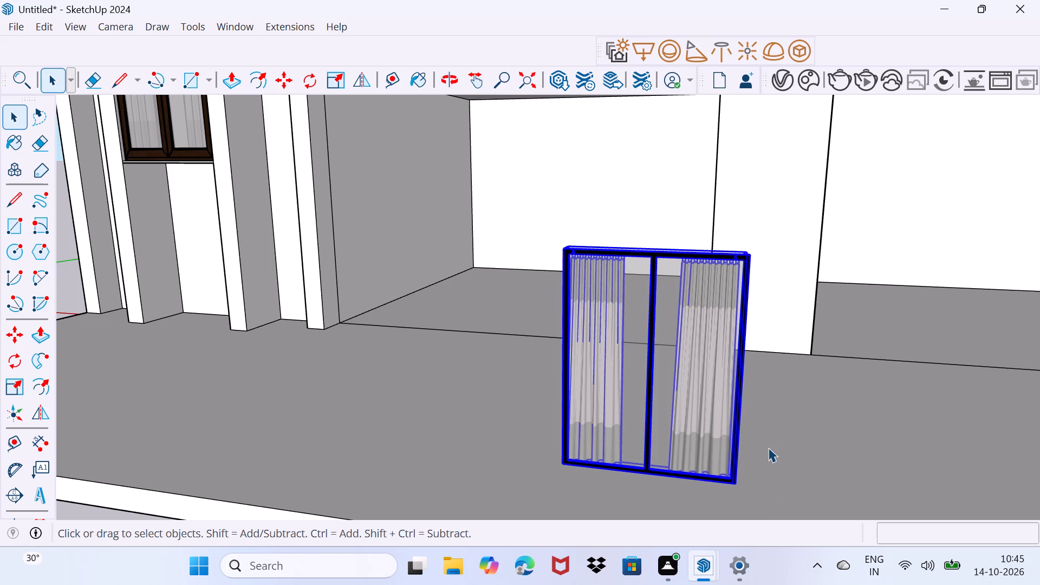
pyautogui.moveTo(763, 447); pyautogui.dragTo(478, 426, button='middle')
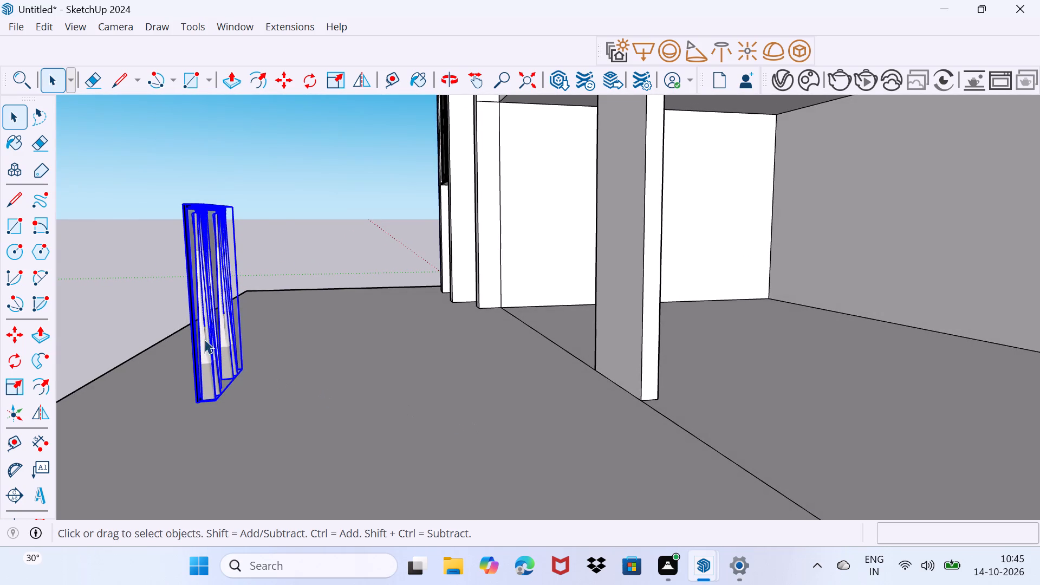
pyautogui.rightClick(204, 339)
pyautogui.click(295, 175)
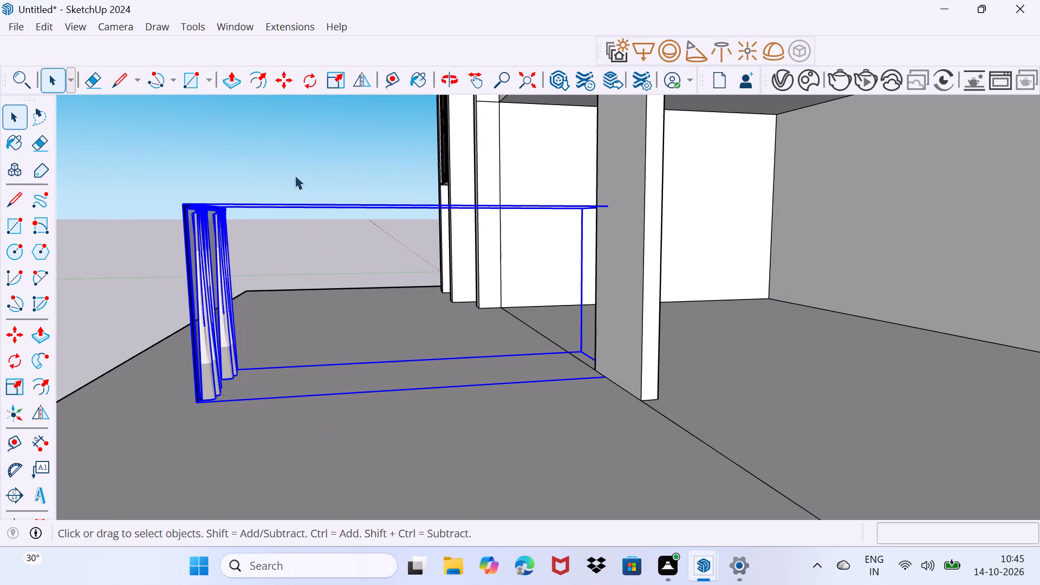
pyautogui.moveTo(417, 435); pyautogui.dragTo(435, 415)
pyautogui.moveTo(258, 415); pyautogui.dragTo(338, 413)
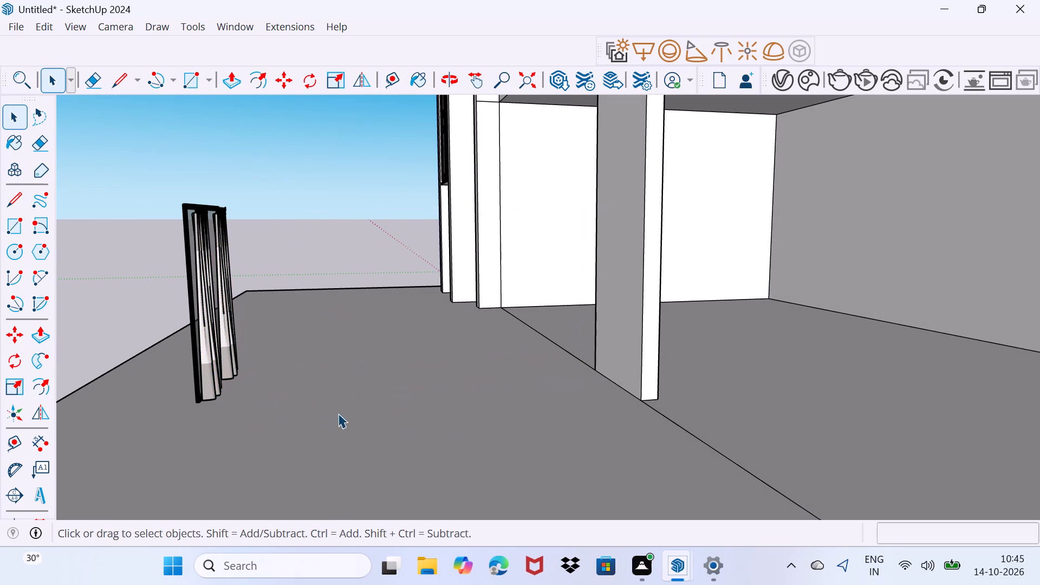
pyautogui.moveTo(338, 413); pyautogui.dragTo(336, 415)
# Place a V-Ray spot light under the head of the recessed wall opening, aimed downward with a wide cone and penumbra.
pyautogui.moveTo(287, 405); pyautogui.dragTo(642, 383, button='middle')
pyautogui.scroll(-2, 642, 383)
pyautogui.moveTo(636, 365); pyautogui.dragTo(616, 453, button='middle')
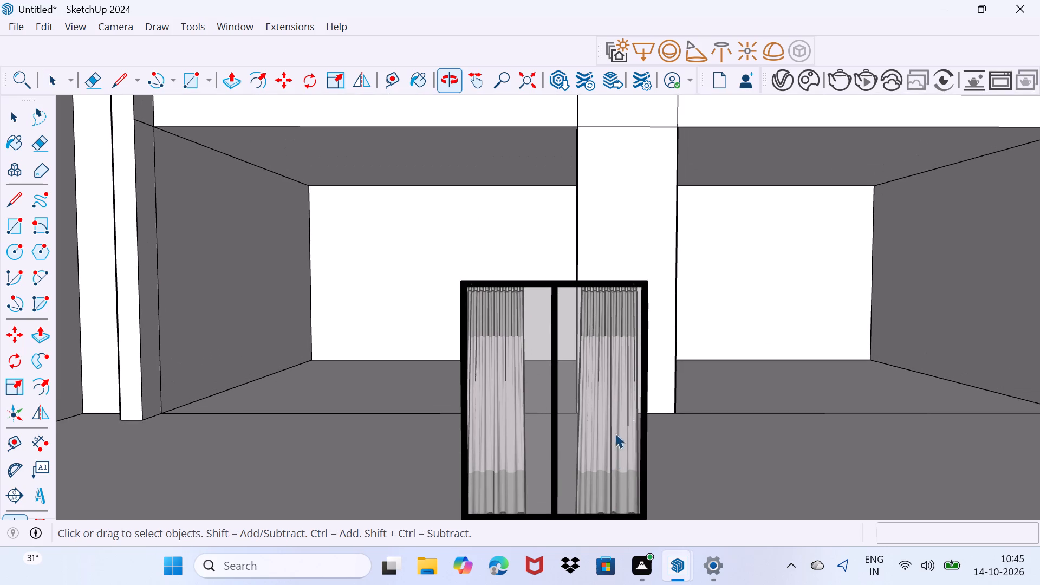
pyautogui.click(696, 47)
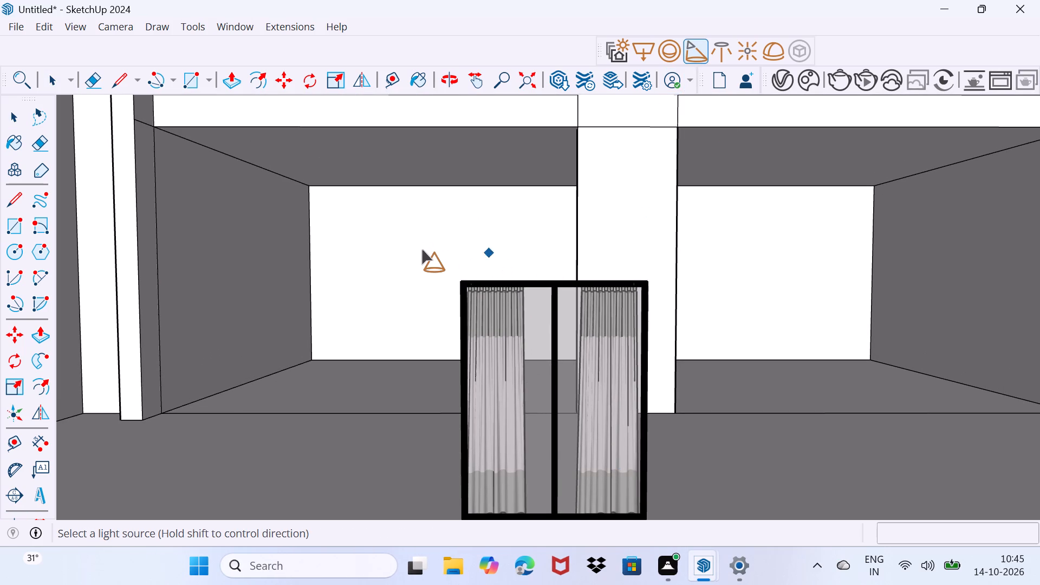
pyautogui.keyDown('shift'); pyautogui.moveTo(428, 246); pyautogui.dragTo(437, 561, button='middle'); pyautogui.keyUp('shift')
pyautogui.moveTo(402, 416); pyautogui.dragTo(451, 374, button='middle')
pyautogui.scroll(8, 388, 357)
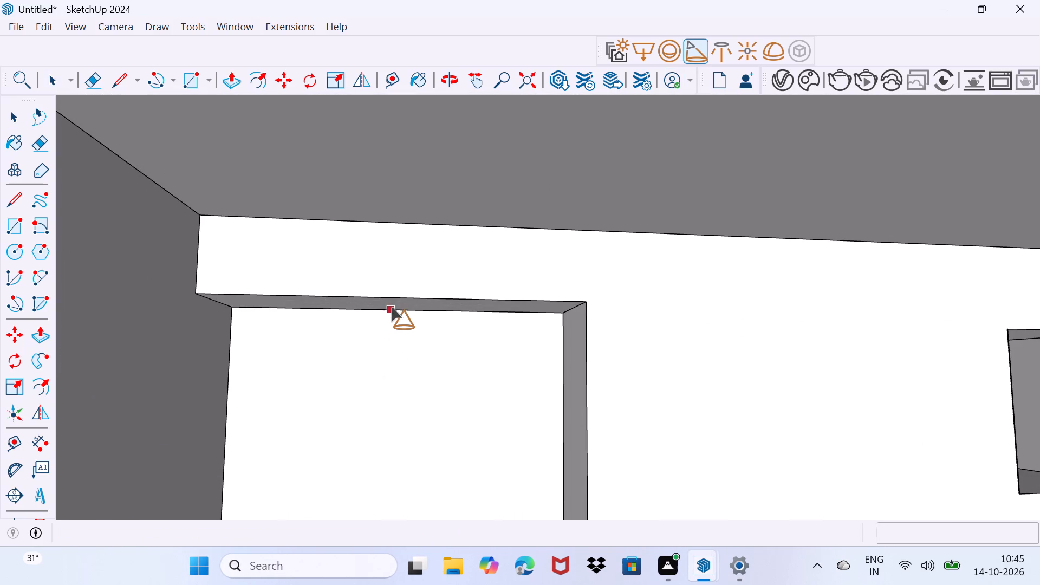
pyautogui.click(391, 302)
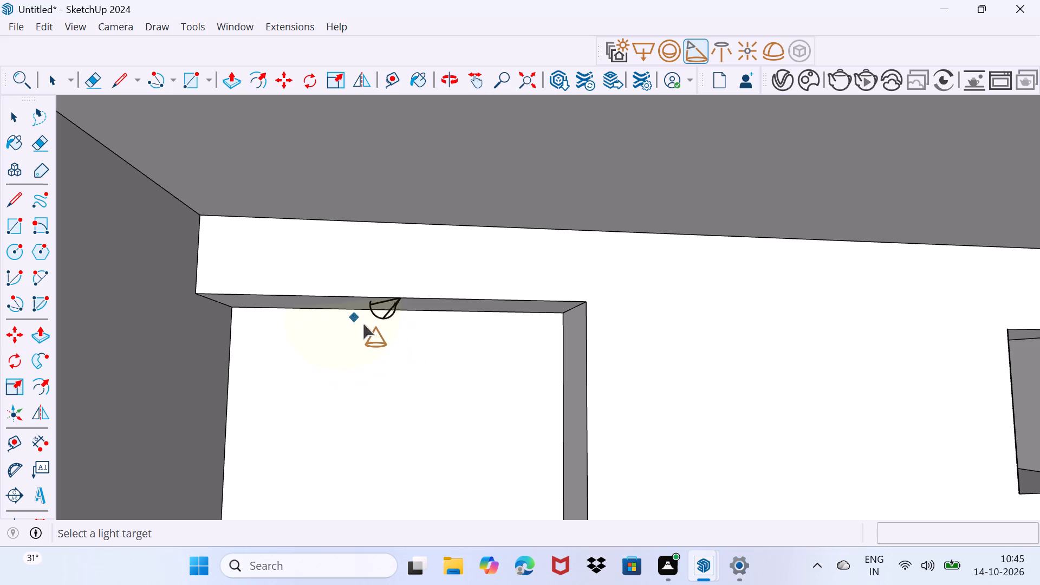
pyautogui.click(394, 319)
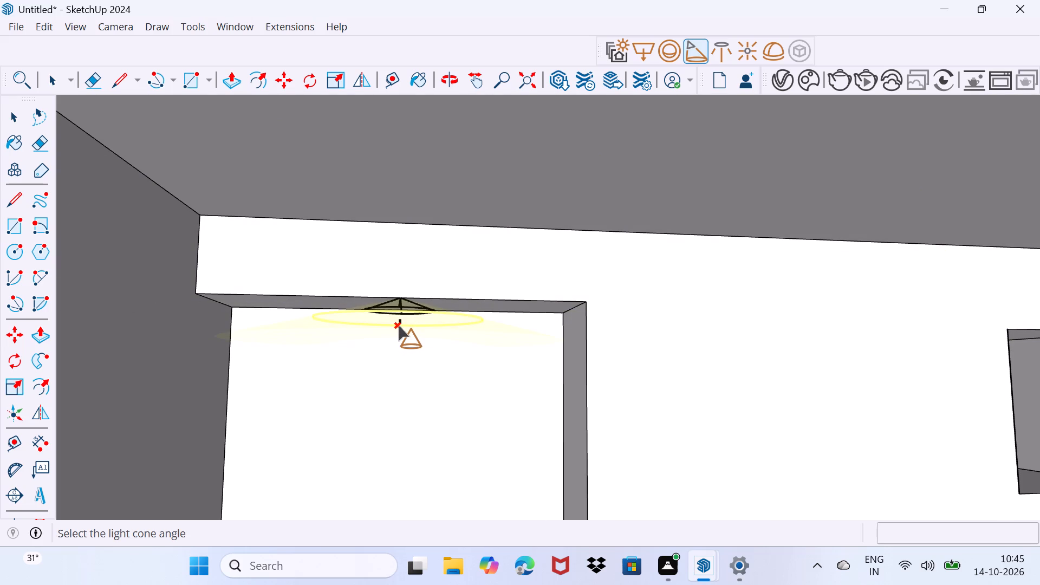
pyautogui.click(398, 327)
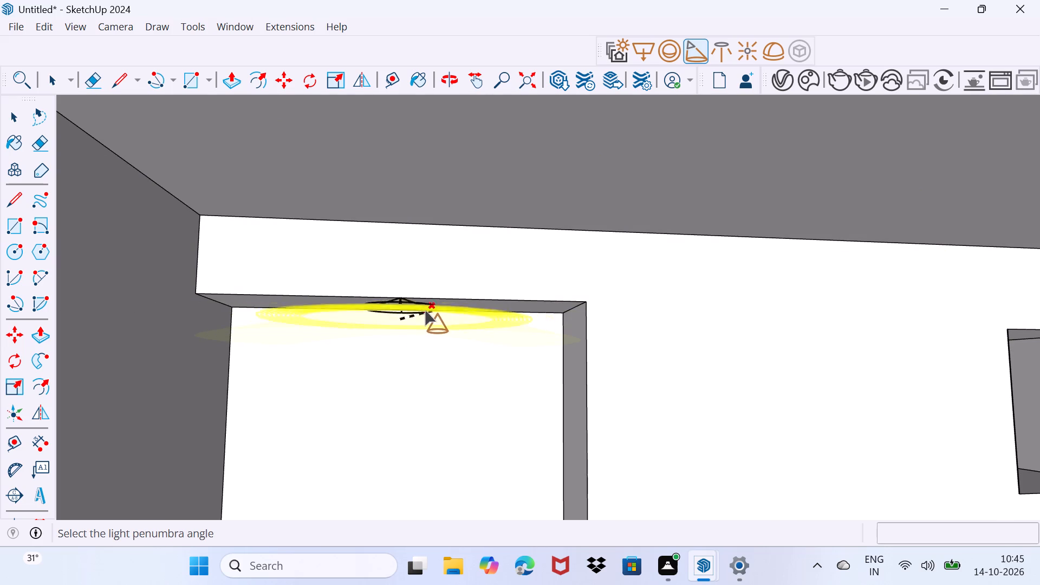
pyautogui.click(404, 318)
pyautogui.press('space')
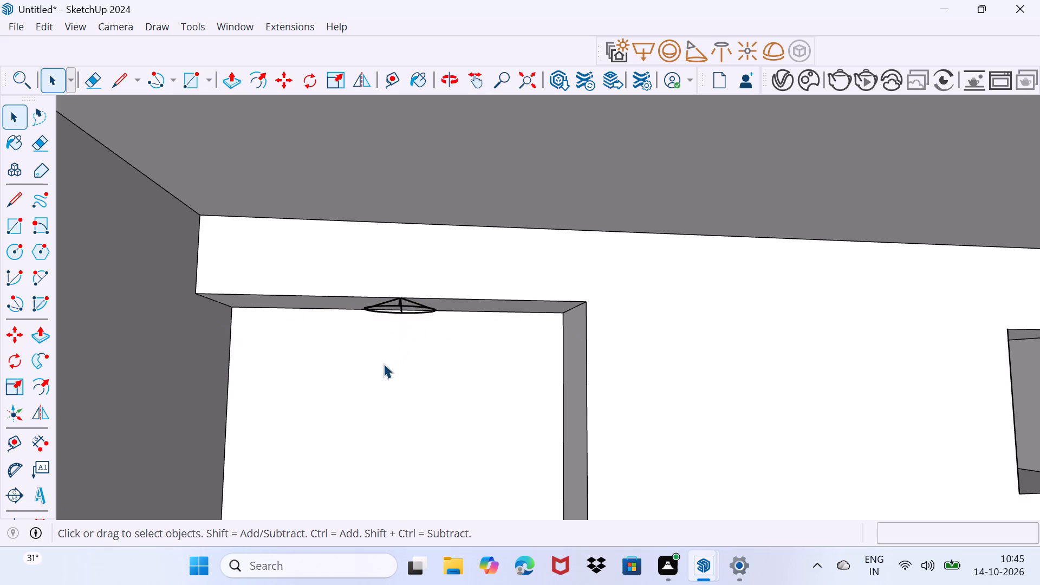
# Select the new spot light under the opening's head.
pyautogui.scroll(1, 383, 365)
pyautogui.moveTo(383, 365); pyautogui.dragTo(421, 370, button='middle')
pyautogui.scroll(4, 404, 333)
pyautogui.click(435, 290)
pyautogui.scroll(3, 420, 304)
pyautogui.click(471, 267)
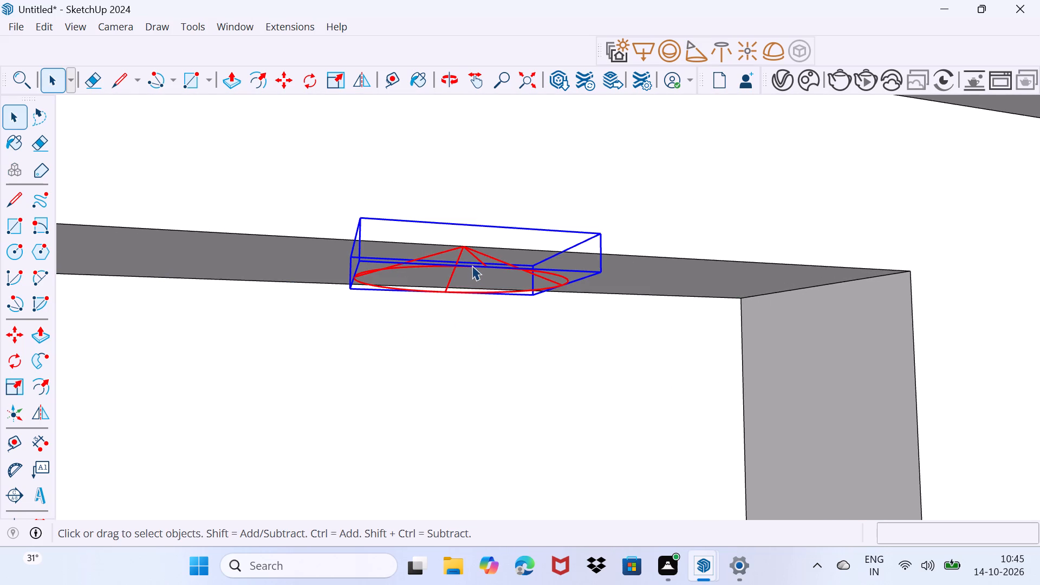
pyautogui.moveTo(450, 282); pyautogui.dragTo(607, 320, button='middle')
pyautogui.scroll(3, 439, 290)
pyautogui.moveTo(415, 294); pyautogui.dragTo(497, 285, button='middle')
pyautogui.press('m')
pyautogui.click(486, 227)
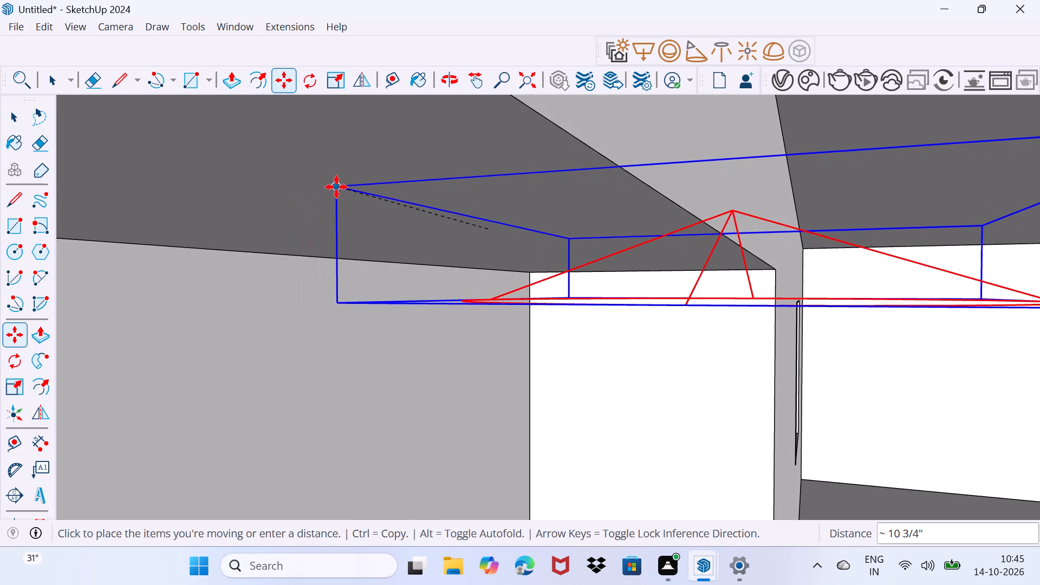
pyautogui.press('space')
# Move the spot light about 2' 1 7/16" by its upper corner onto the edge of the opening's soffit.
pyautogui.moveTo(496, 305); pyautogui.dragTo(622, 312, button='middle')
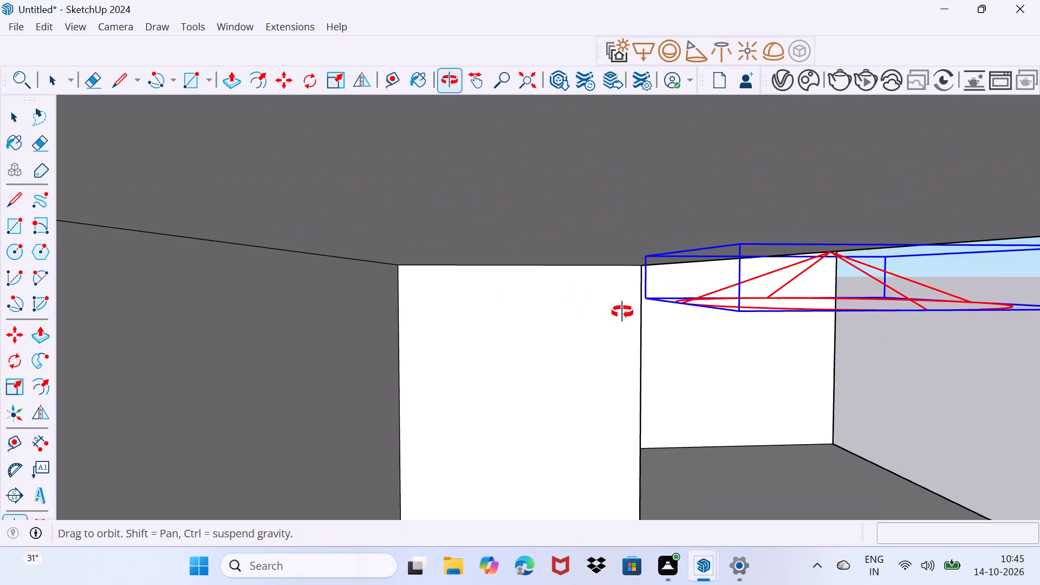
pyautogui.moveTo(622, 312); pyautogui.dragTo(628, 312, button='middle')
pyautogui.press('m')
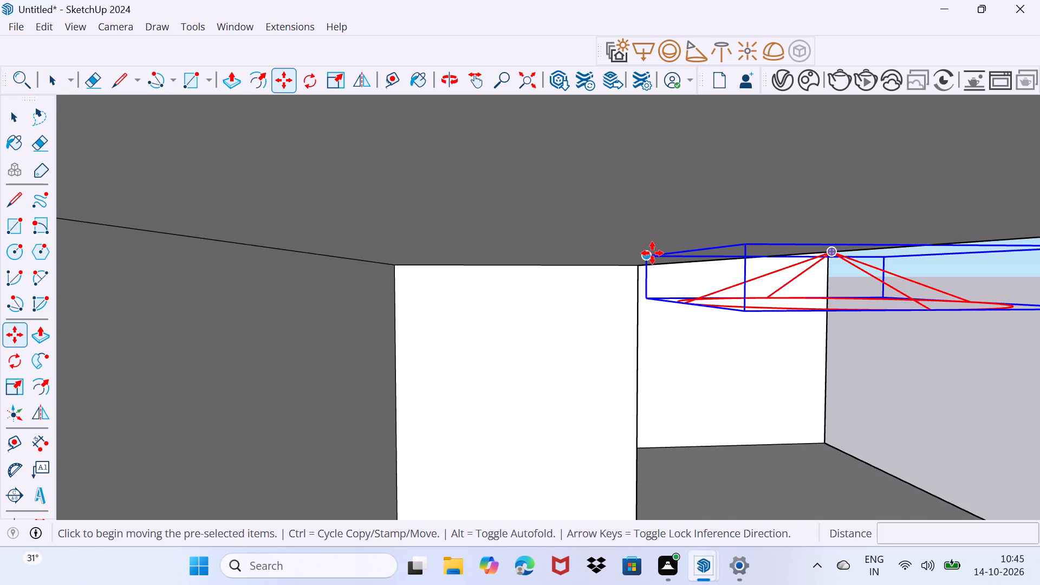
pyautogui.click(651, 253)
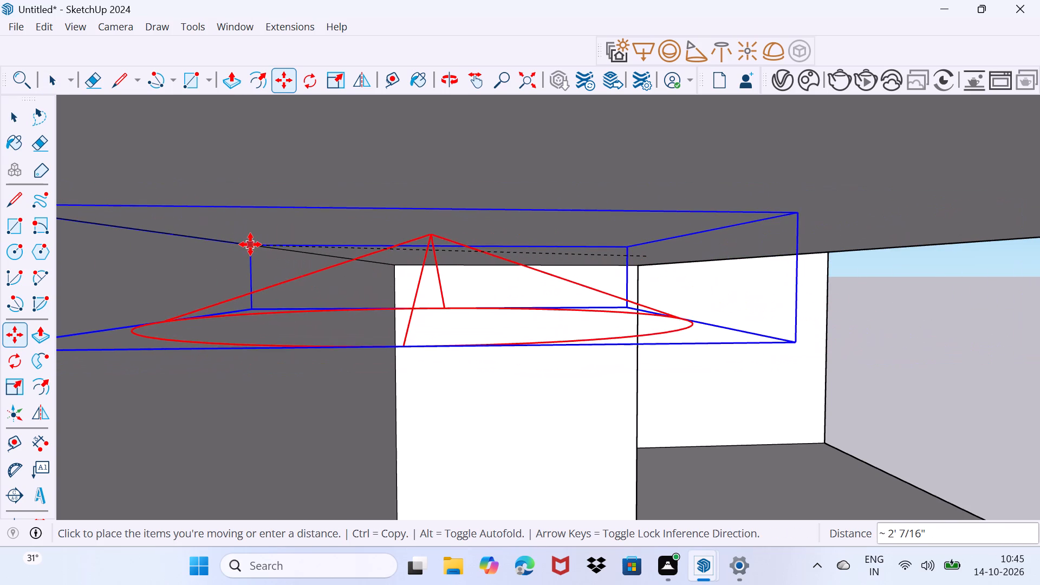
pyautogui.click(236, 238)
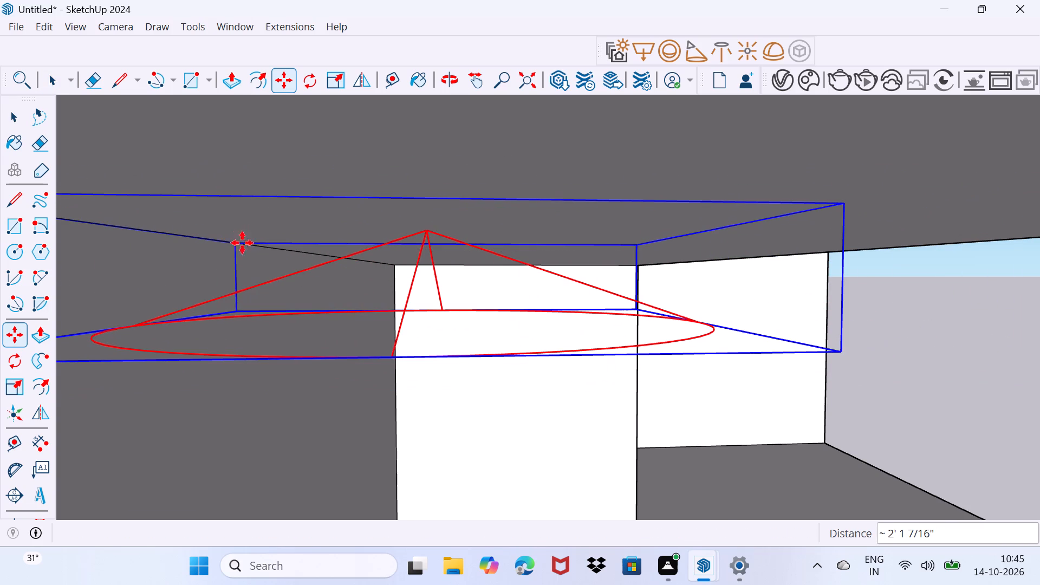
# Scale the spot light uniformly to 0.32 about its opposite corner and deselect it.
pyautogui.moveTo(477, 301); pyautogui.dragTo(172, 272, button='middle')
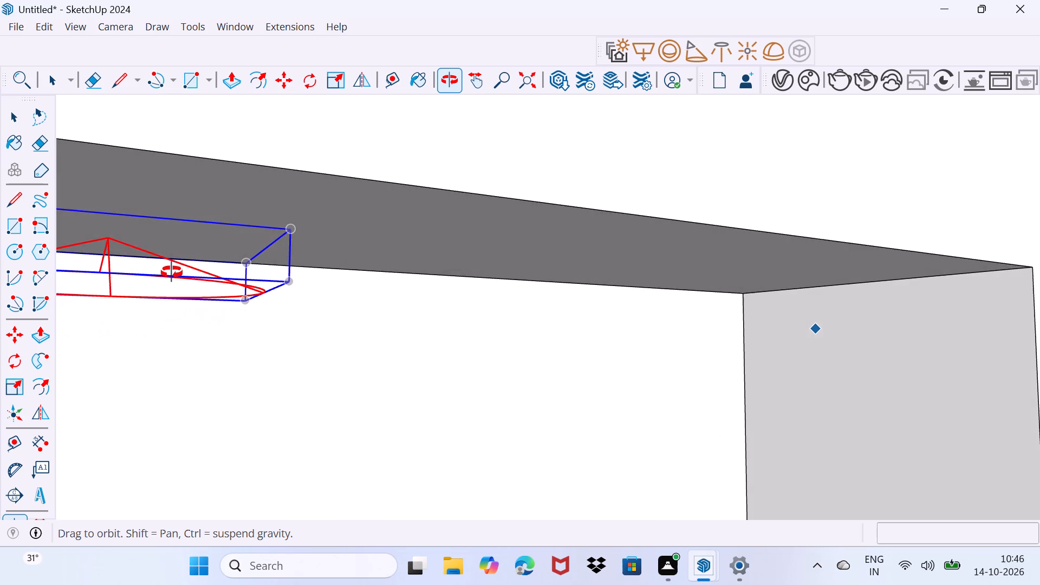
pyautogui.moveTo(172, 272); pyautogui.dragTo(502, 267, button='middle')
pyautogui.moveTo(562, 320); pyautogui.dragTo(403, 261, button='middle')
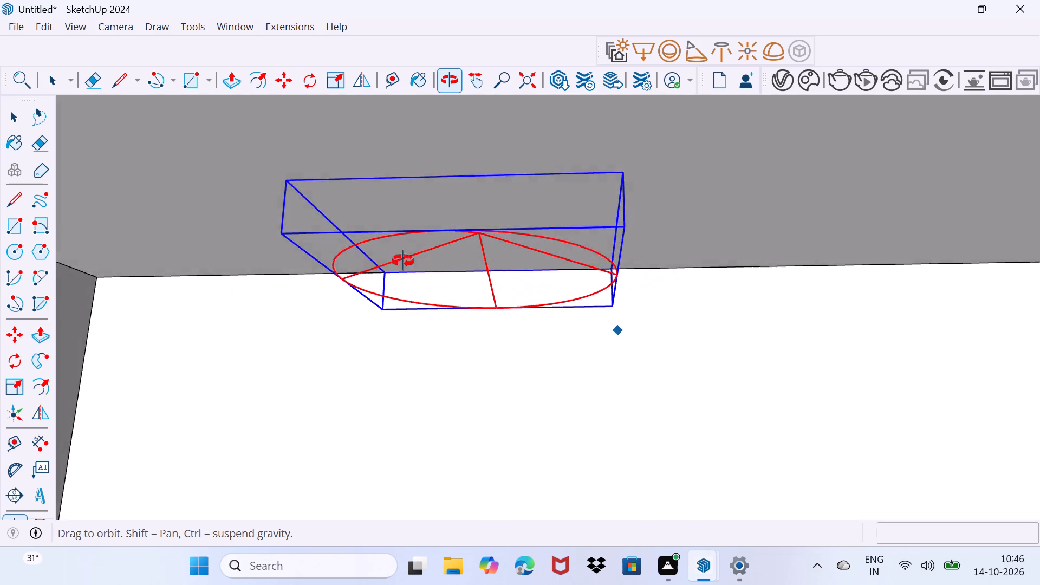
pyautogui.moveTo(403, 261); pyautogui.dragTo(403, 255, button='middle')
pyautogui.press('s')
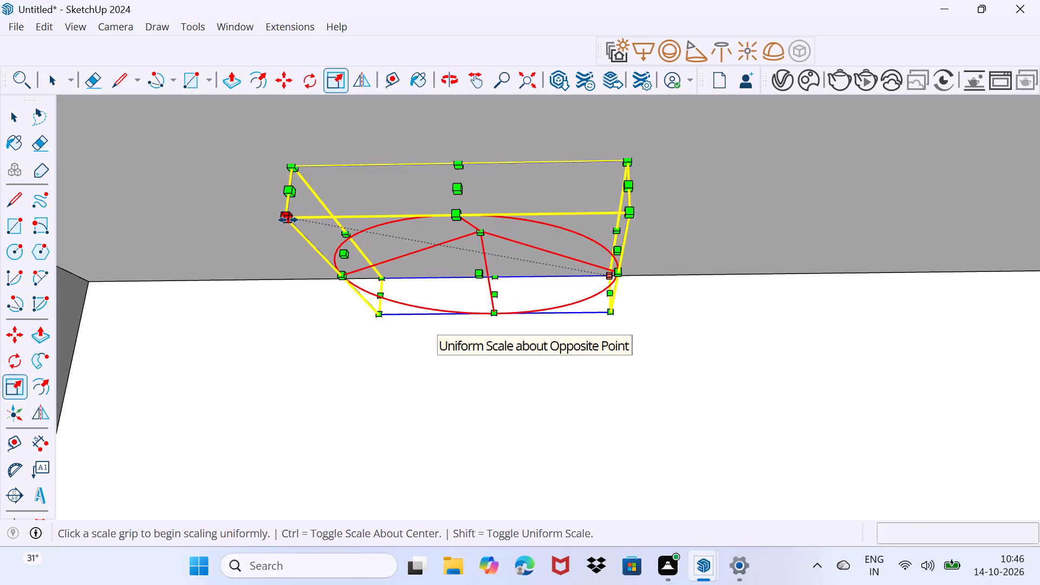
pyautogui.moveTo(288, 220); pyautogui.dragTo(534, 250)
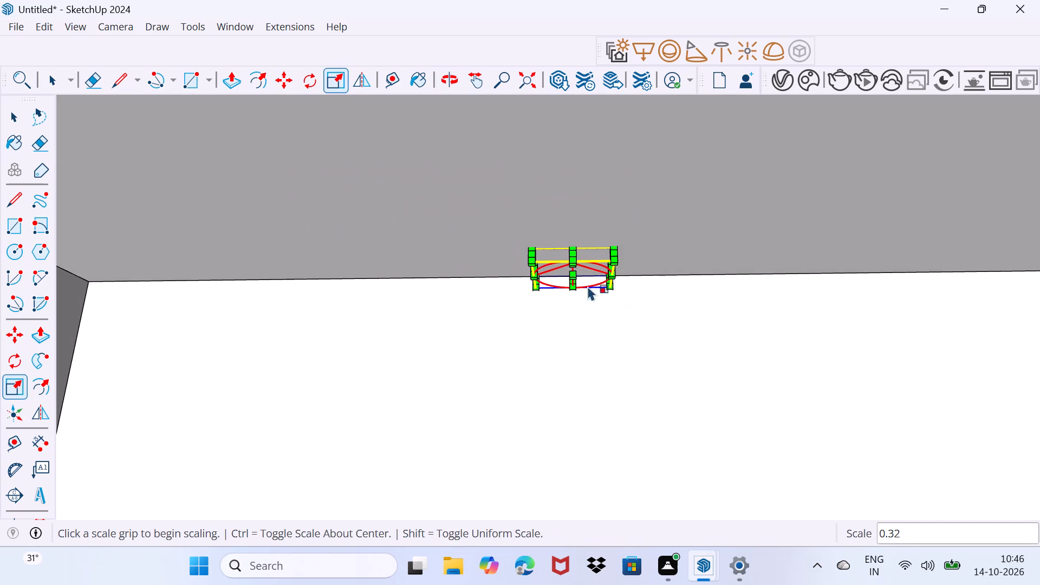
pyautogui.scroll(7, 578, 282)
pyautogui.moveTo(633, 352); pyautogui.dragTo(638, 327)
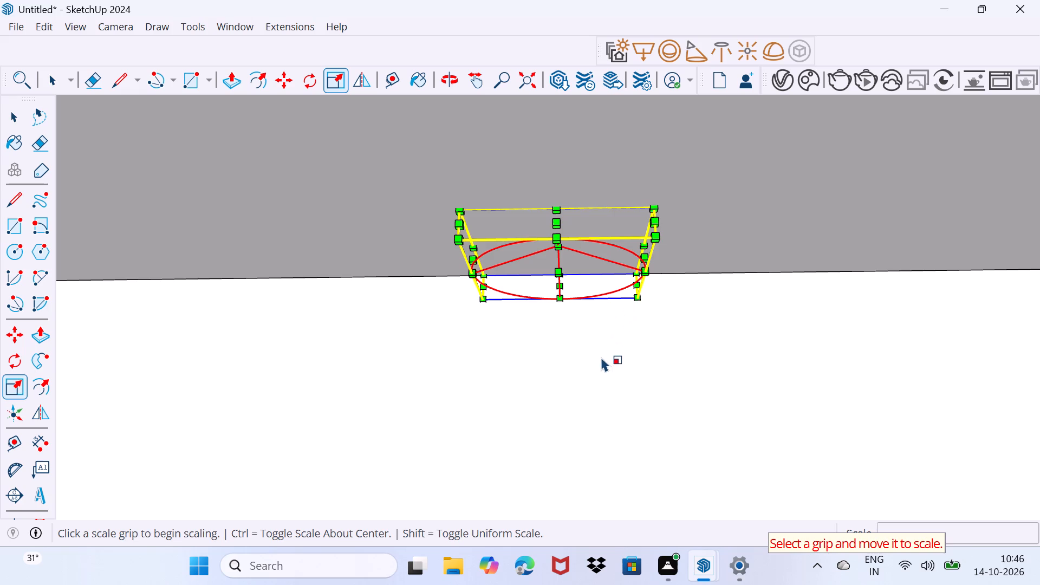
pyautogui.press('space')
pyautogui.moveTo(610, 389); pyautogui.dragTo(633, 342)
# Copy the scaled spot light about 11' 2 1/4" up onto the soffit of the matching recessed opening on the floor above.
pyautogui.click(622, 272)
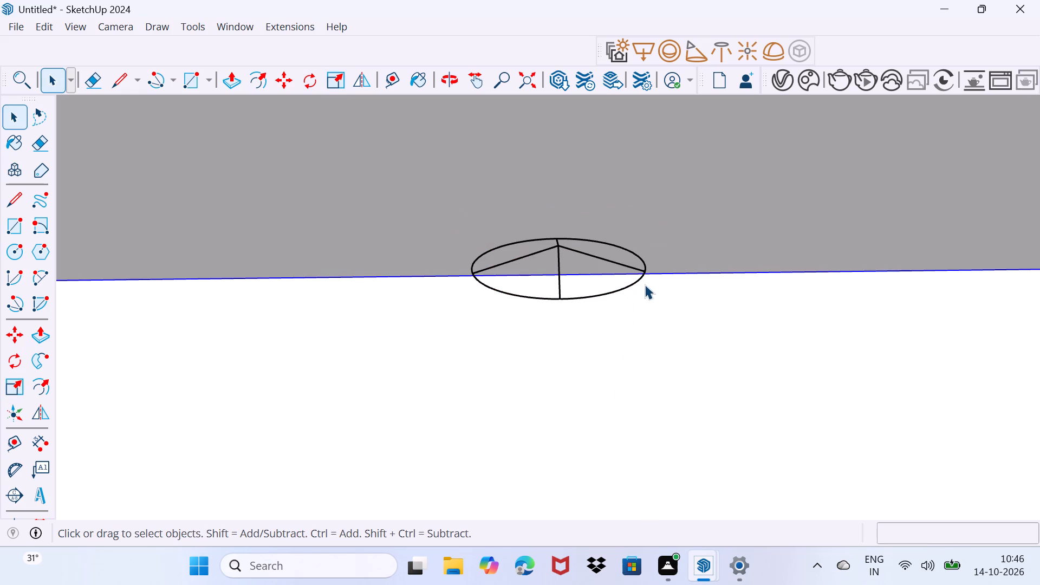
pyautogui.click(628, 285)
pyautogui.moveTo(640, 253); pyautogui.dragTo(622, 328, button='middle')
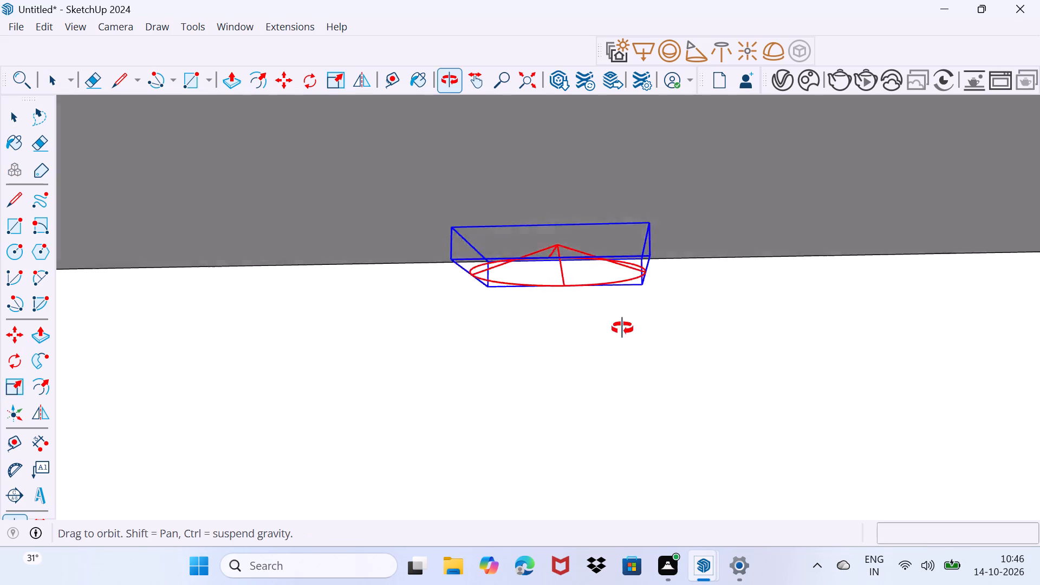
pyautogui.moveTo(622, 328); pyautogui.dragTo(624, 339, button='middle')
pyautogui.press('m')
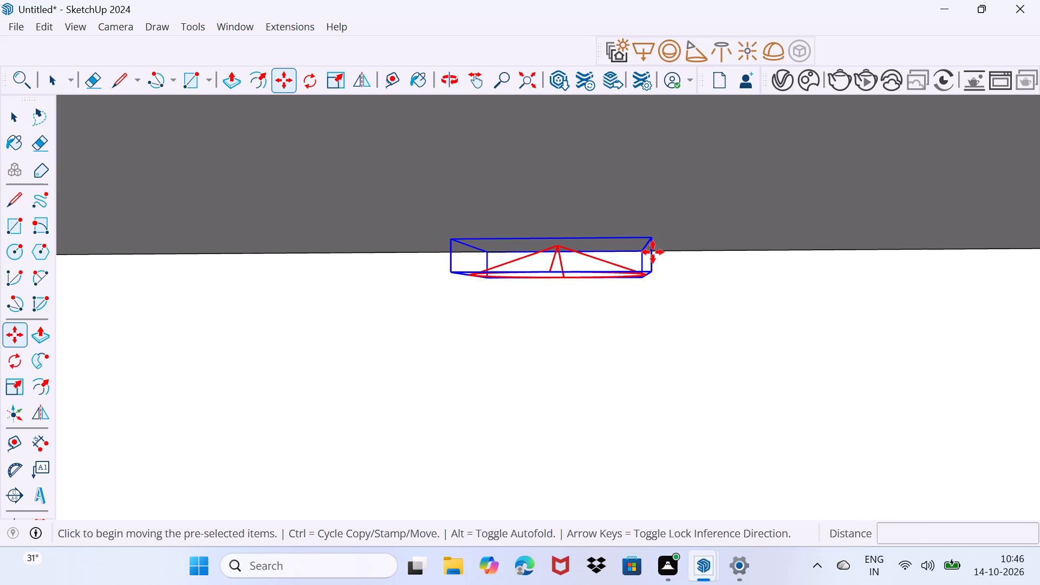
pyautogui.click(652, 240)
pyautogui.scroll(-4, 656, 182)
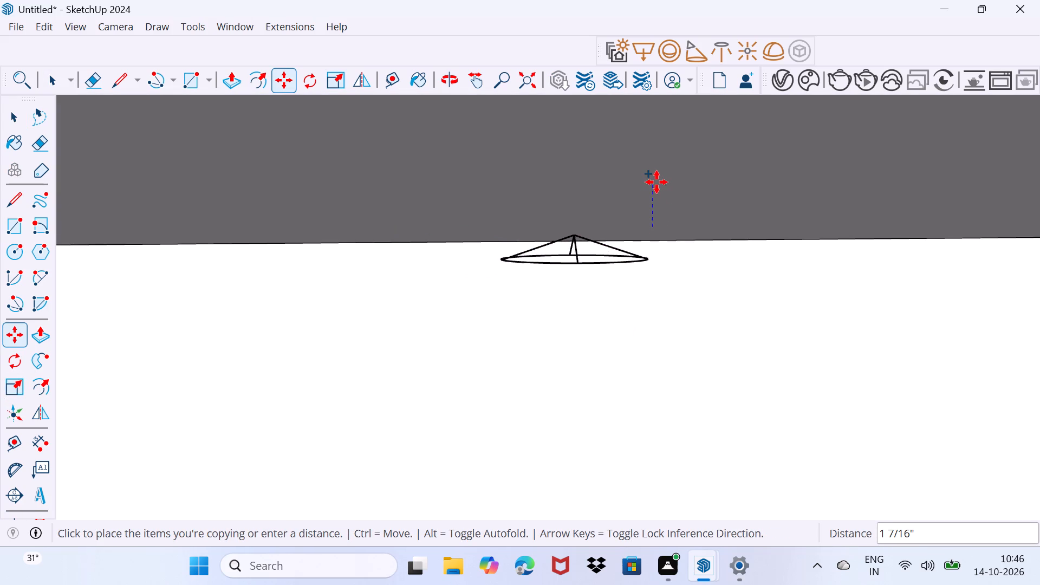
pyautogui.scroll(-9, 656, 182)
pyautogui.moveTo(656, 182); pyautogui.dragTo(629, 398, button='middle')
pyautogui.scroll(-6, 629, 352)
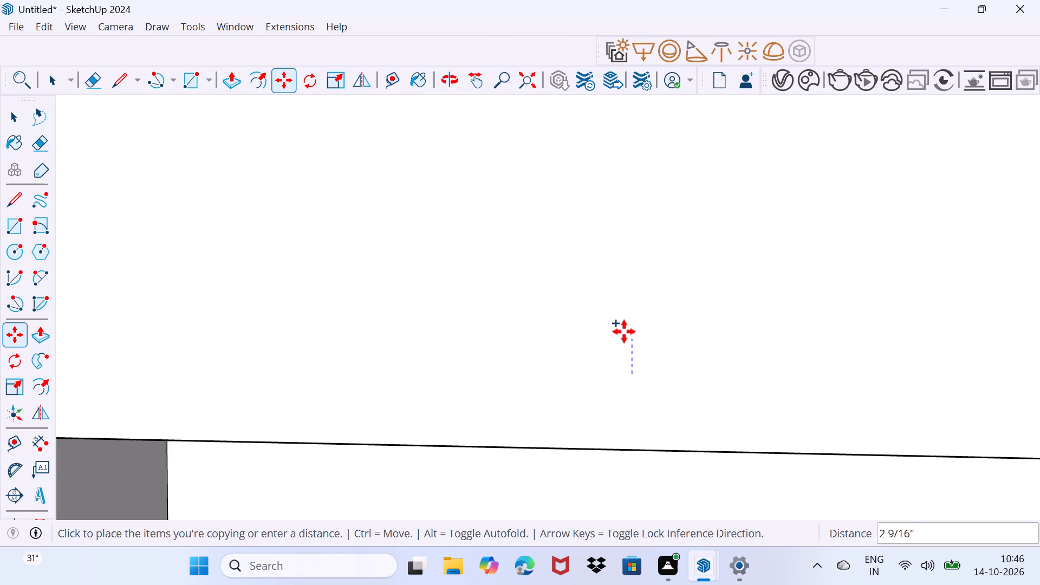
pyautogui.scroll(-20, 624, 331)
pyautogui.scroll(-9, 624, 331)
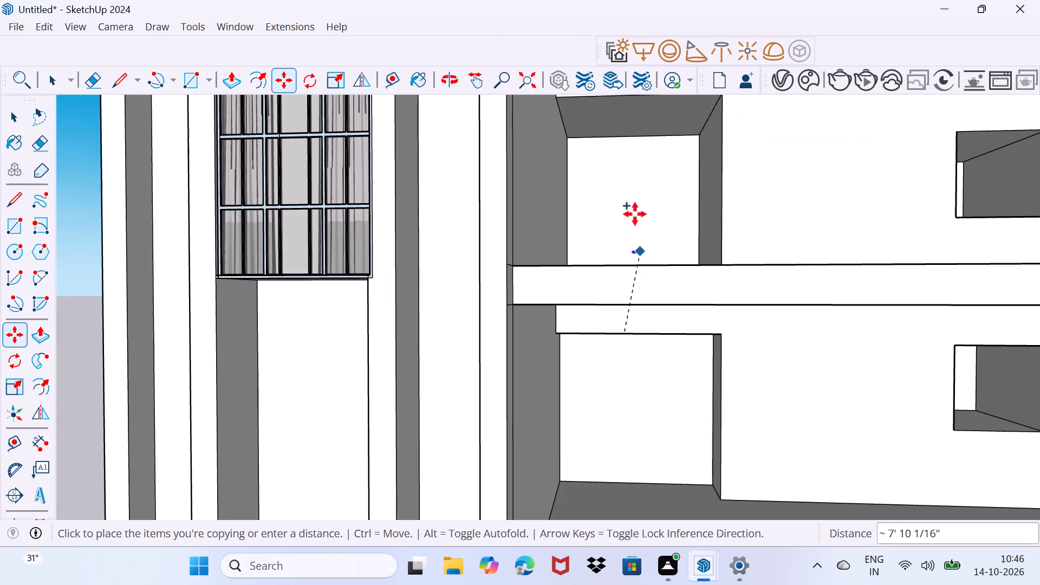
pyautogui.keyDown('shift'); pyautogui.moveTo(647, 180); pyautogui.dragTo(606, 387, button='middle'); pyautogui.keyUp('shift')
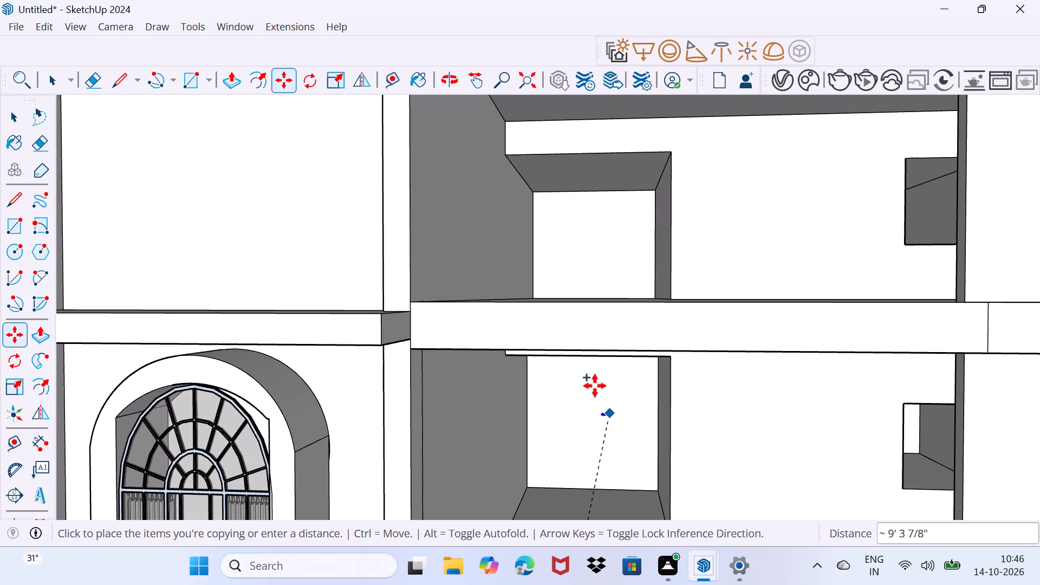
pyautogui.scroll(8, 593, 382)
pyautogui.moveTo(601, 379); pyautogui.dragTo(600, 287, button='middle')
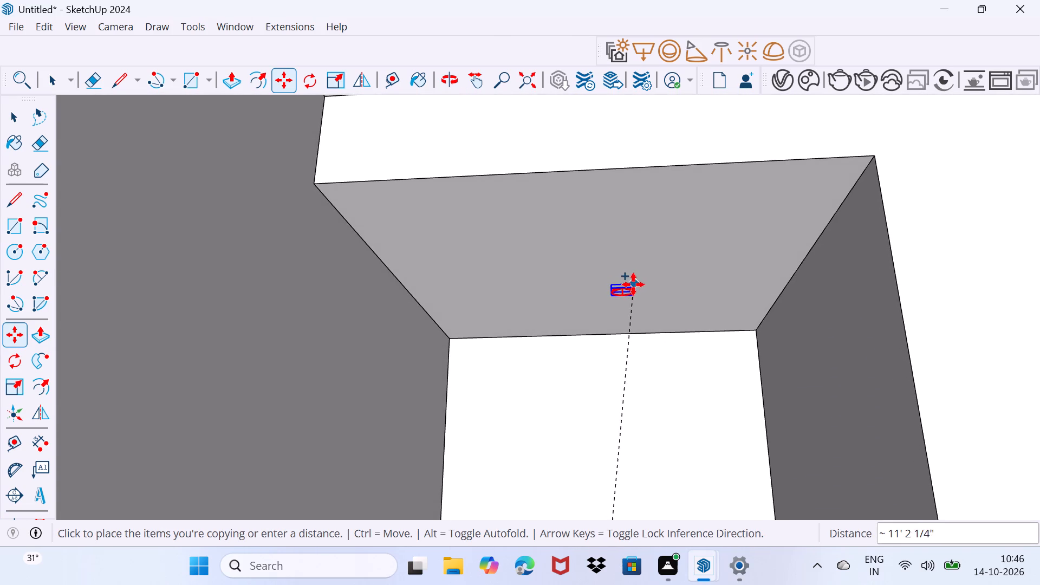
pyautogui.click(633, 284)
# Copy the new spot light about 9' 3" up onto the soffit of the next floor's recessed opening and deselect it.
pyautogui.click(633, 284)
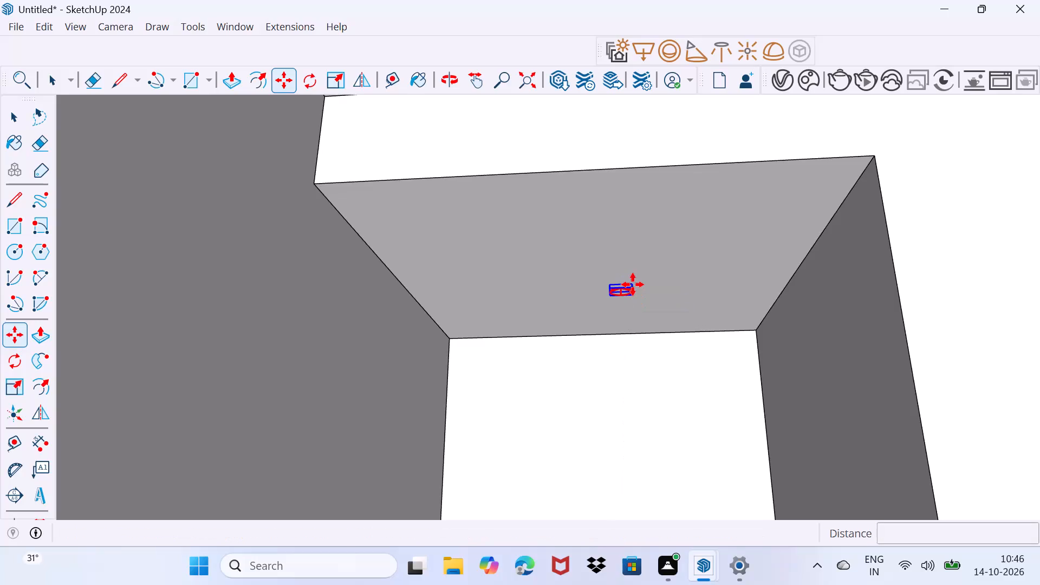
pyautogui.moveTo(627, 219); pyautogui.dragTo(622, 350, button='middle')
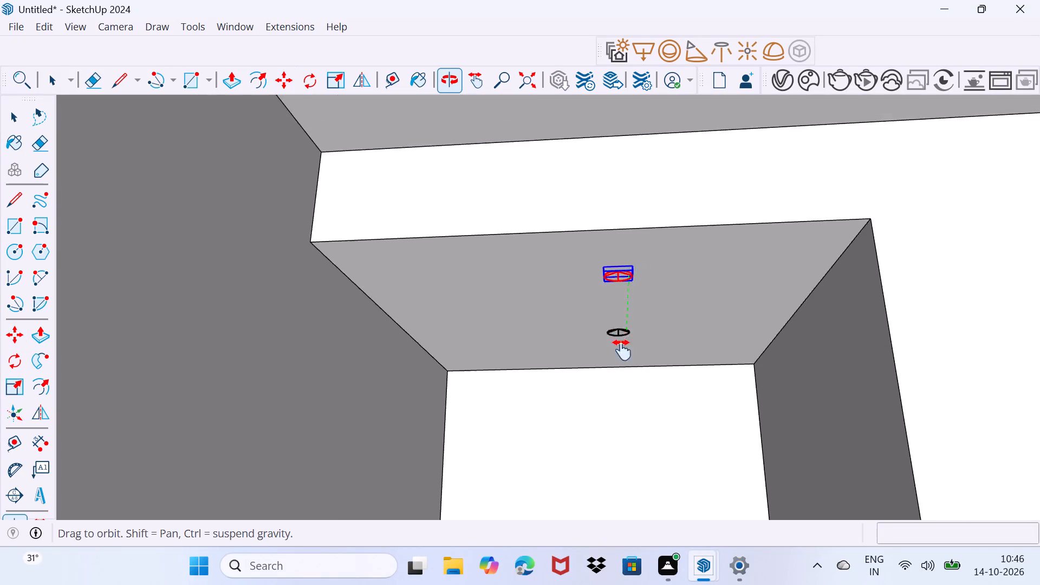
pyautogui.moveTo(622, 350); pyautogui.dragTo(634, 493, button='middle')
pyautogui.scroll(-18, 633, 441)
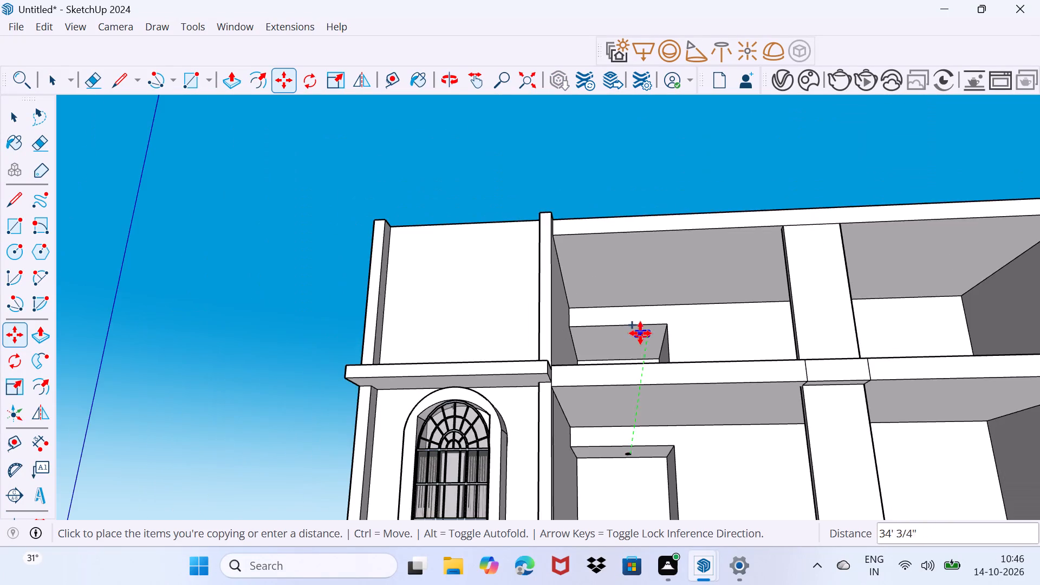
pyautogui.moveTo(640, 336); pyautogui.dragTo(627, 463, button='middle')
pyautogui.scroll(14, 626, 483)
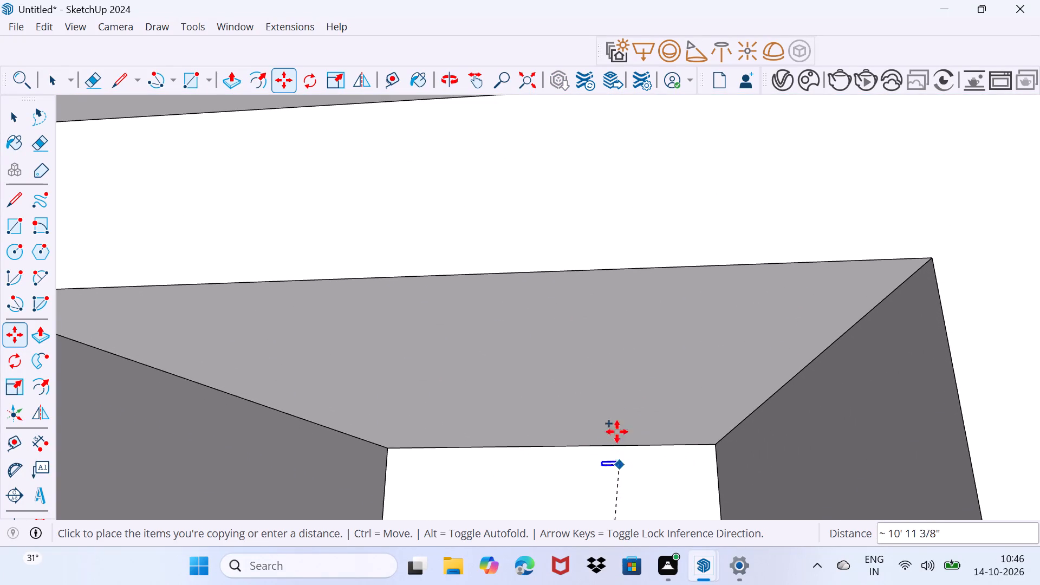
pyautogui.click(606, 389)
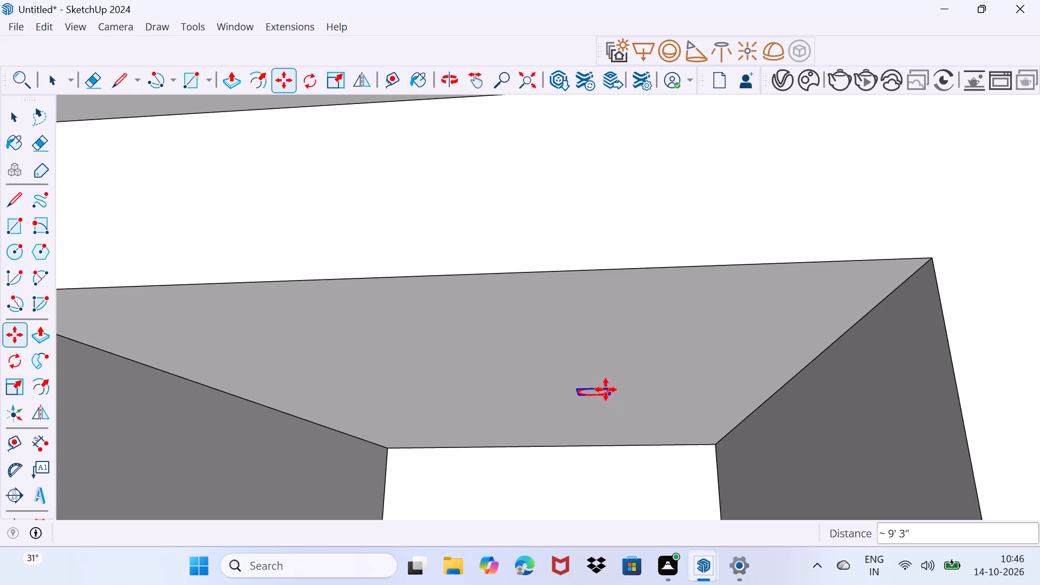
pyautogui.press('space')
pyautogui.moveTo(610, 427); pyautogui.dragTo(632, 406)
# Move the topmost spot light down 7/8" so it hangs just below the opening's soffit, and deselect it.
pyautogui.scroll(-7, 601, 408)
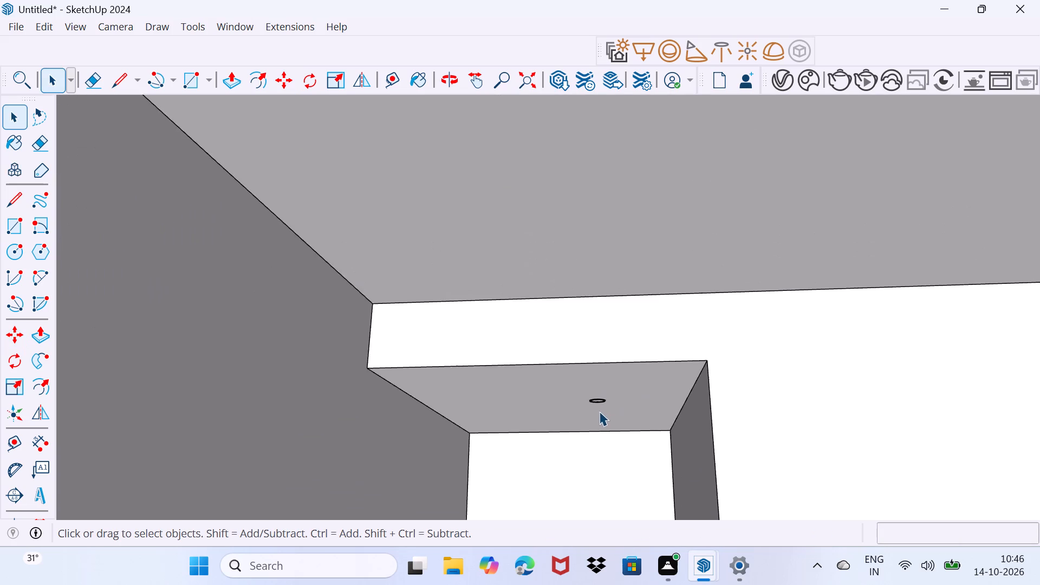
pyautogui.scroll(17, 599, 409)
pyautogui.moveTo(590, 405); pyautogui.dragTo(913, 389, button='middle')
pyautogui.click(526, 367)
pyautogui.scroll(2, 547, 374)
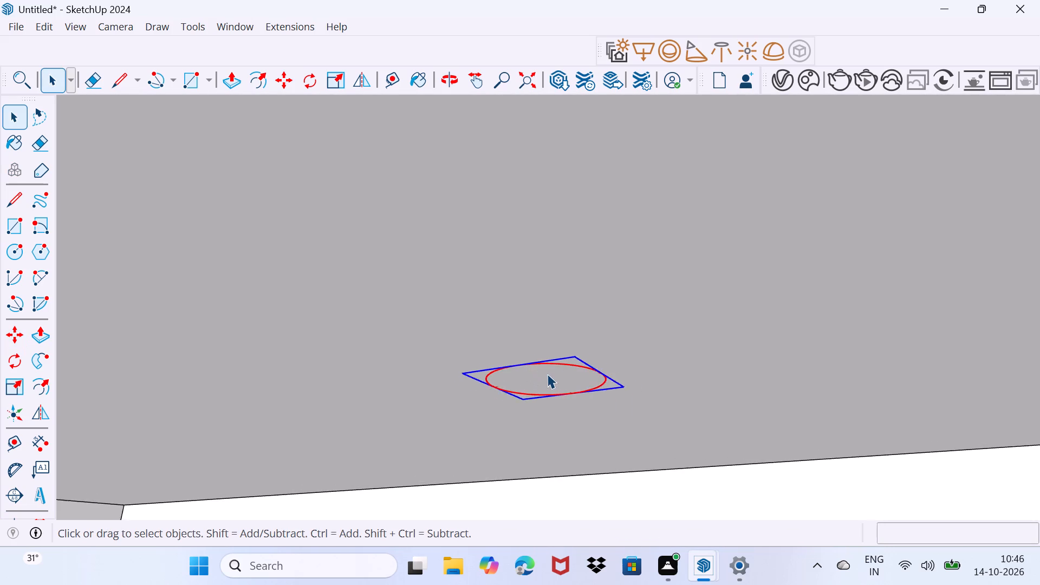
pyautogui.scroll(1, 547, 374)
pyautogui.press('m')
pyautogui.click(639, 389)
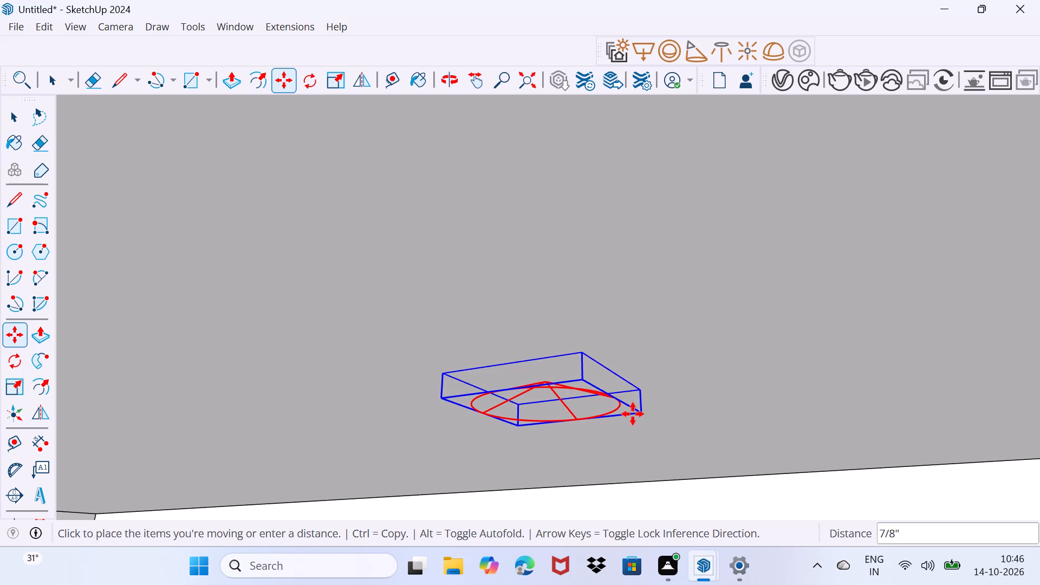
pyautogui.click(633, 414)
pyautogui.press('space')
pyautogui.moveTo(654, 421); pyautogui.dragTo(666, 399)
# Set the spot light's colour to bright yellow, R 0.944, G 1, B 0.323, in the V-Ray Asset Editor.
pyautogui.scroll(-4, 655, 391)
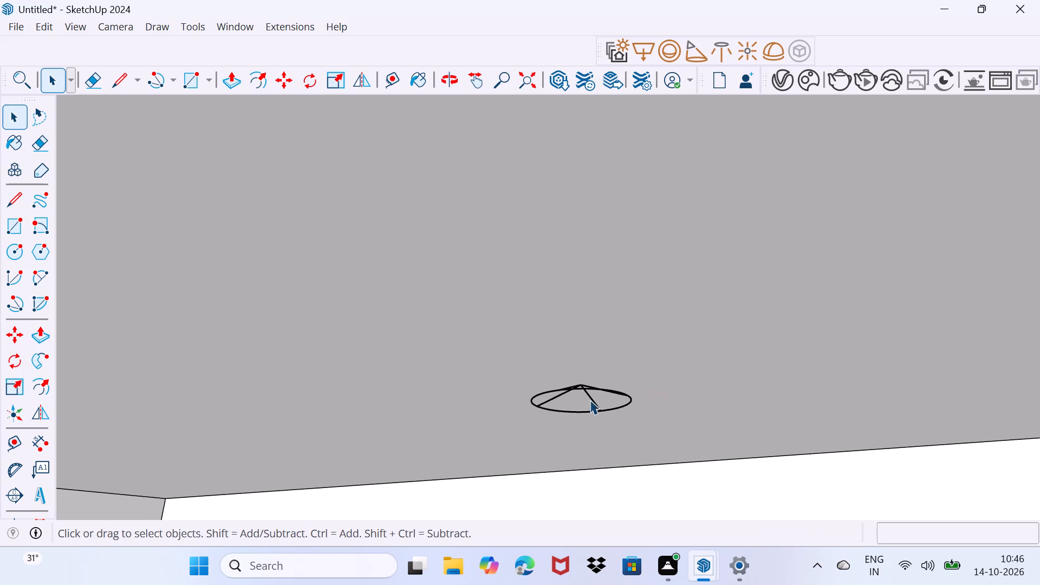
pyautogui.click(590, 398)
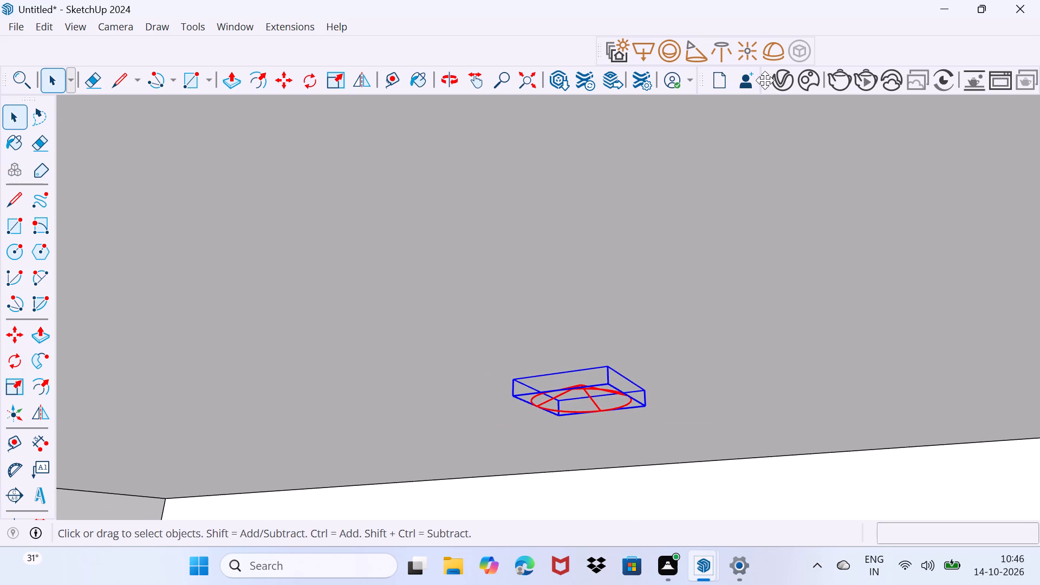
pyautogui.click(773, 82)
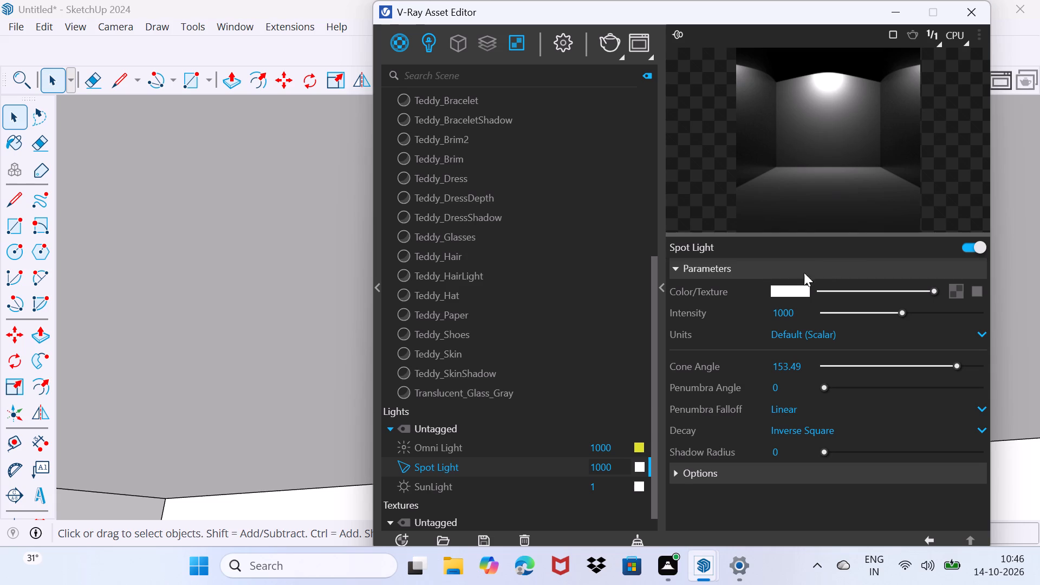
pyautogui.click(795, 292)
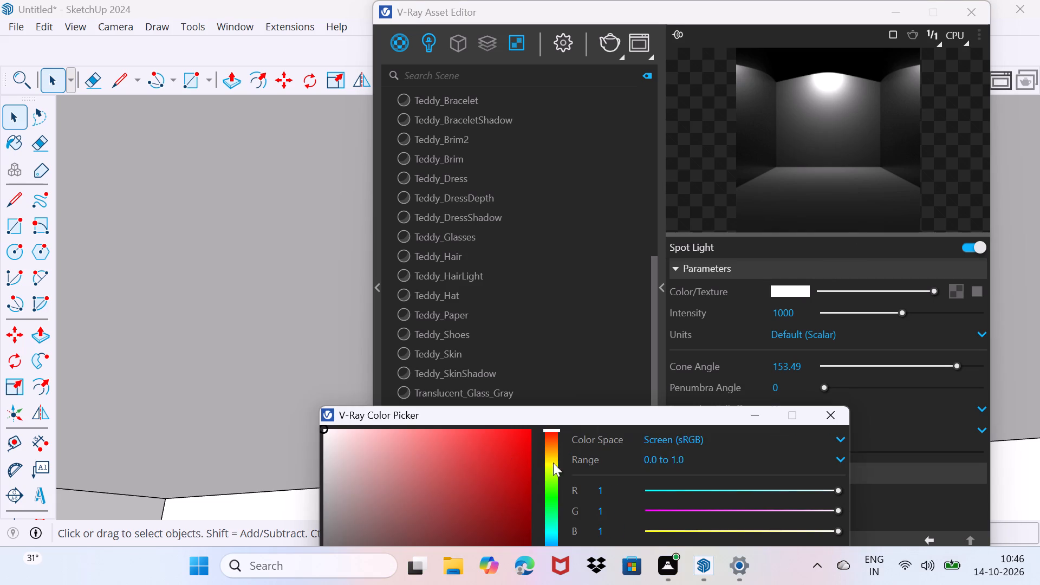
pyautogui.click(548, 467)
pyautogui.click(472, 445)
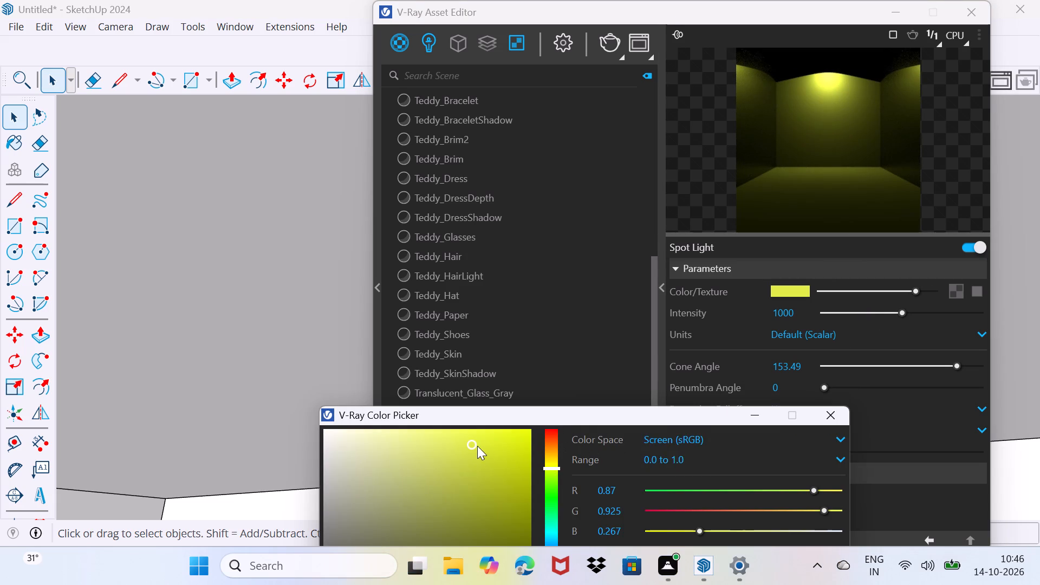
pyautogui.moveTo(474, 445); pyautogui.dragTo(452, 446)
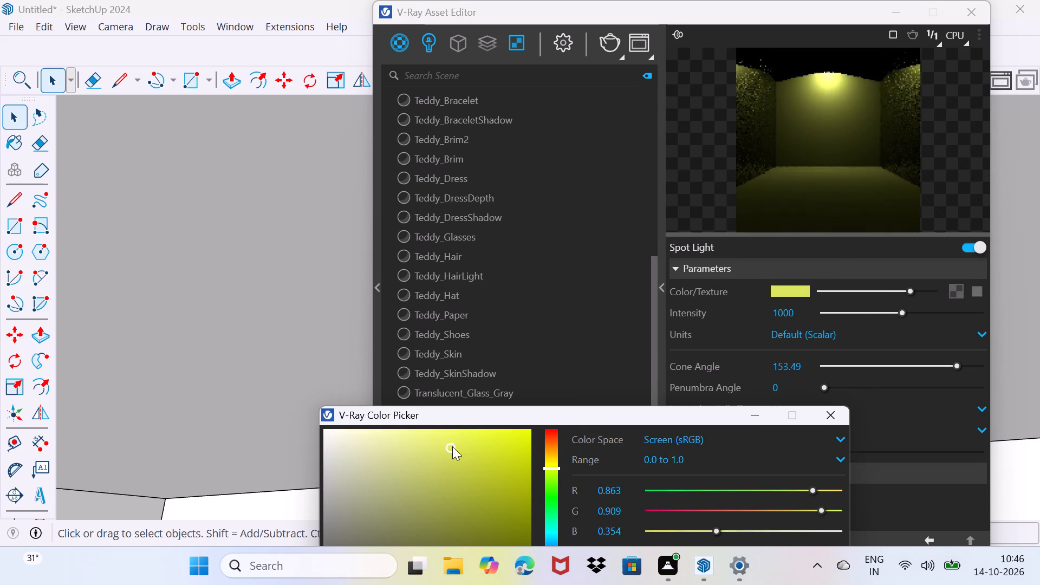
pyautogui.moveTo(452, 446); pyautogui.dragTo(465, 429)
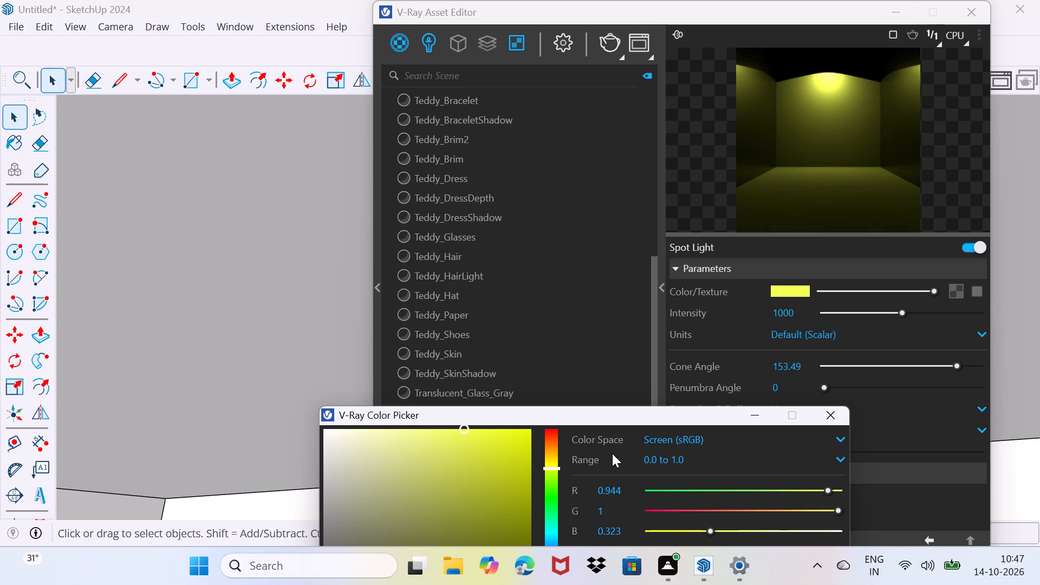
pyautogui.click(752, 412)
pyautogui.click(894, 9)
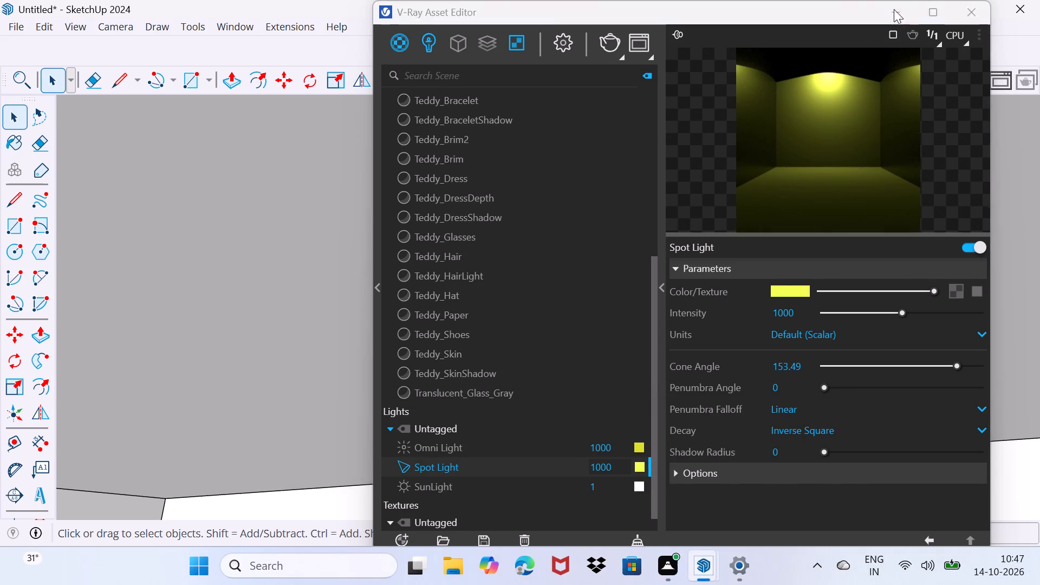
# Move the curtained window from the ground slab about 25' 11 5/8" to the lower corner of the first upper floor's recessed opening.
pyautogui.scroll(-12, 450, 450)
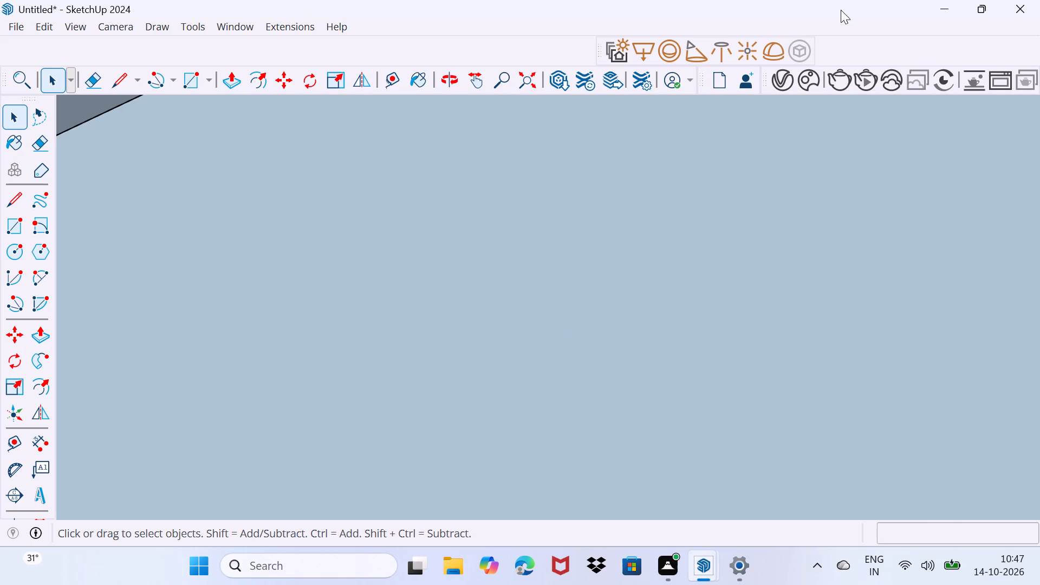
pyautogui.click(523, 79)
pyautogui.scroll(3, 621, 359)
pyautogui.moveTo(622, 360); pyautogui.dragTo(509, 394, button='middle')
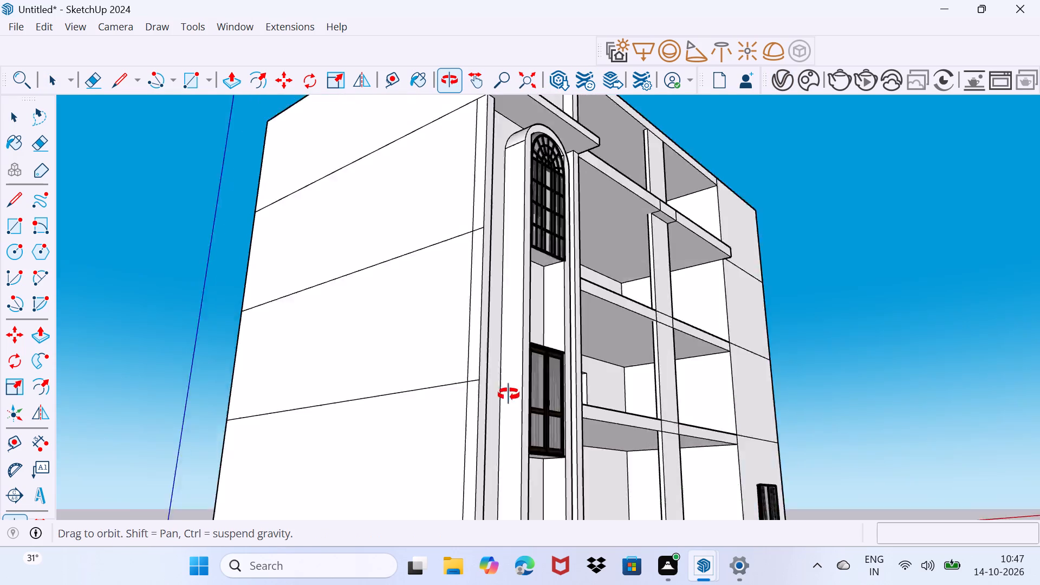
pyautogui.moveTo(509, 394); pyautogui.dragTo(380, 420, button='middle')
pyautogui.moveTo(570, 464); pyautogui.dragTo(523, 285, button='middle')
pyautogui.moveTo(583, 263); pyautogui.dragTo(555, 362, button='middle')
pyautogui.scroll(2, 625, 409)
pyautogui.click(624, 400)
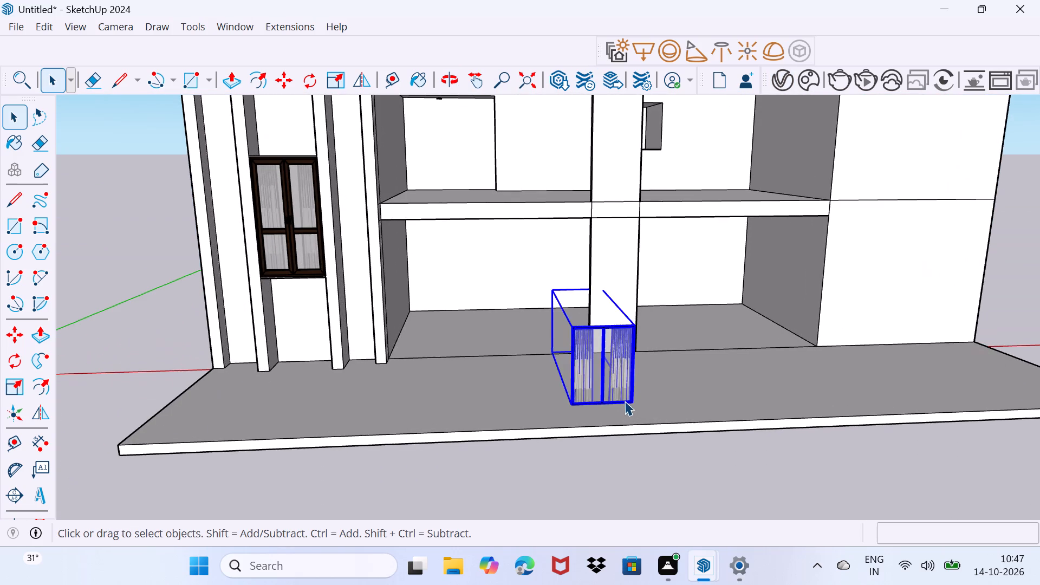
pyautogui.scroll(3, 626, 398)
pyautogui.moveTo(626, 398); pyautogui.dragTo(598, 410, button='middle')
pyautogui.press('m')
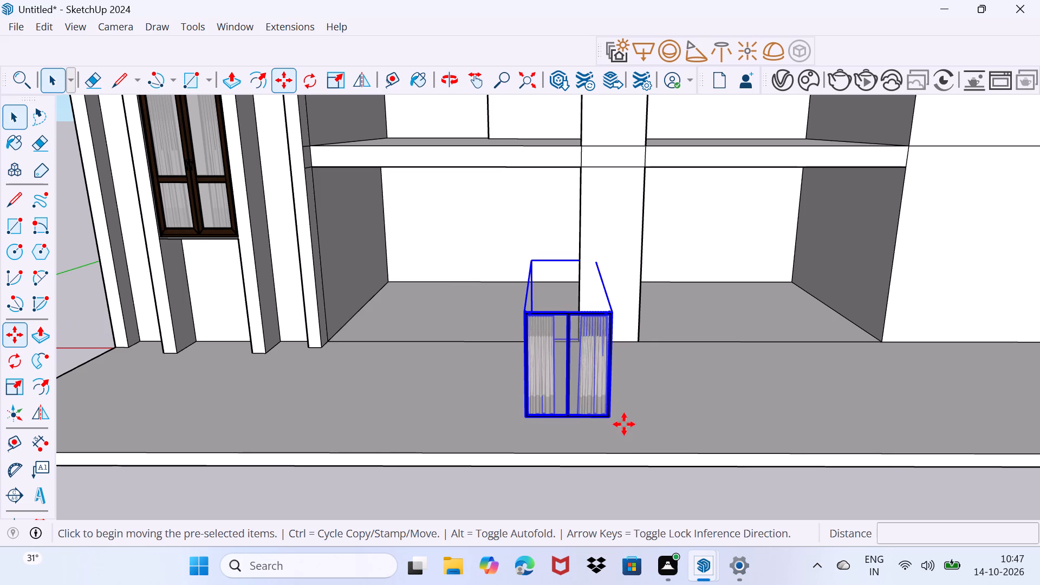
pyautogui.click(613, 415)
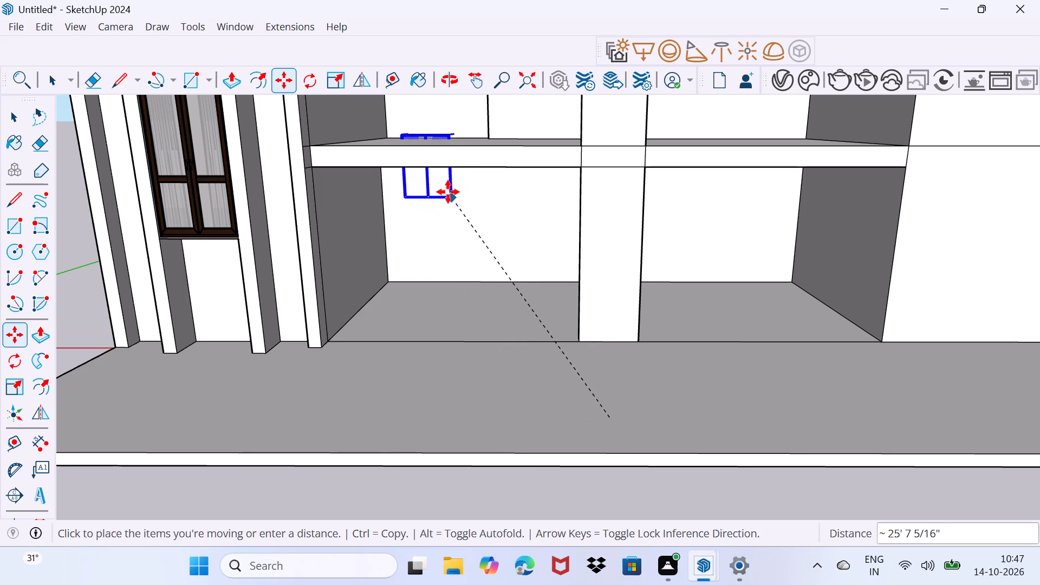
pyautogui.keyDown('shift'); pyautogui.moveTo(448, 192); pyautogui.dragTo(562, 513, button='middle'); pyautogui.keyUp('shift')
pyautogui.scroll(4, 525, 333)
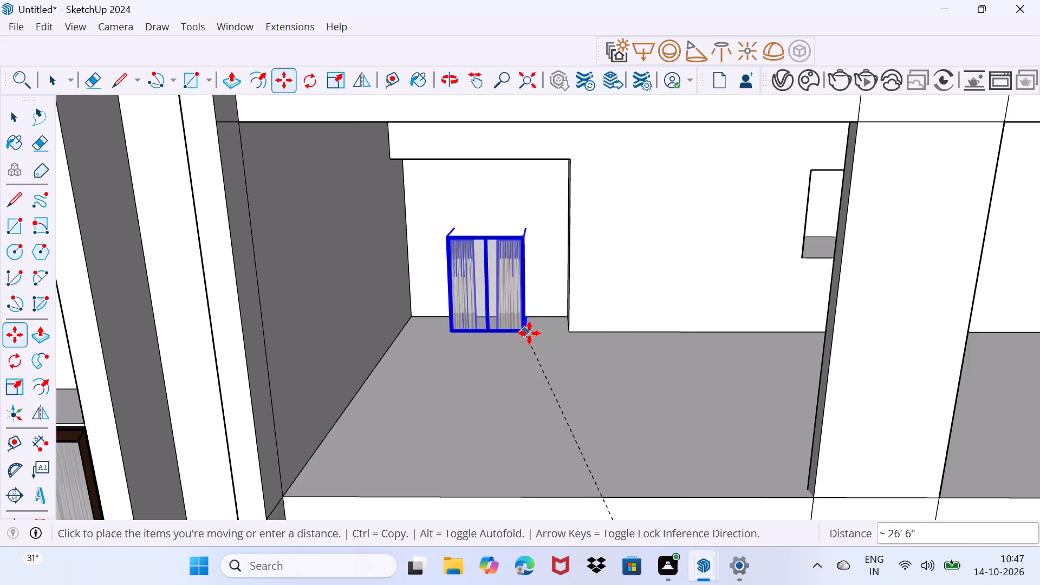
pyautogui.scroll(3, 529, 333)
pyautogui.click(581, 328)
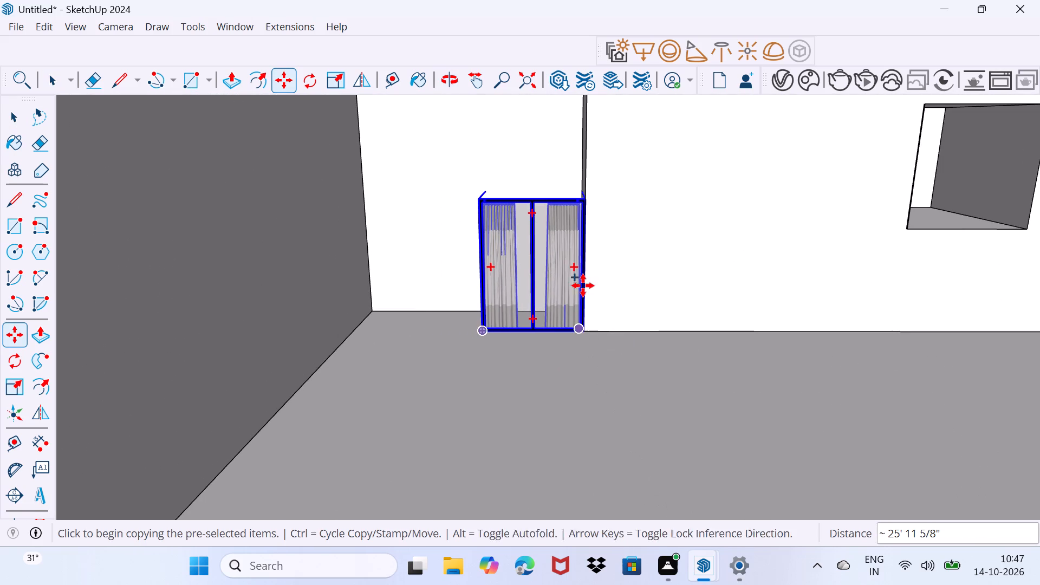
# Copy the curtained window straight up to the lower corner of the recessed opening on the next floor.
pyautogui.click(588, 331)
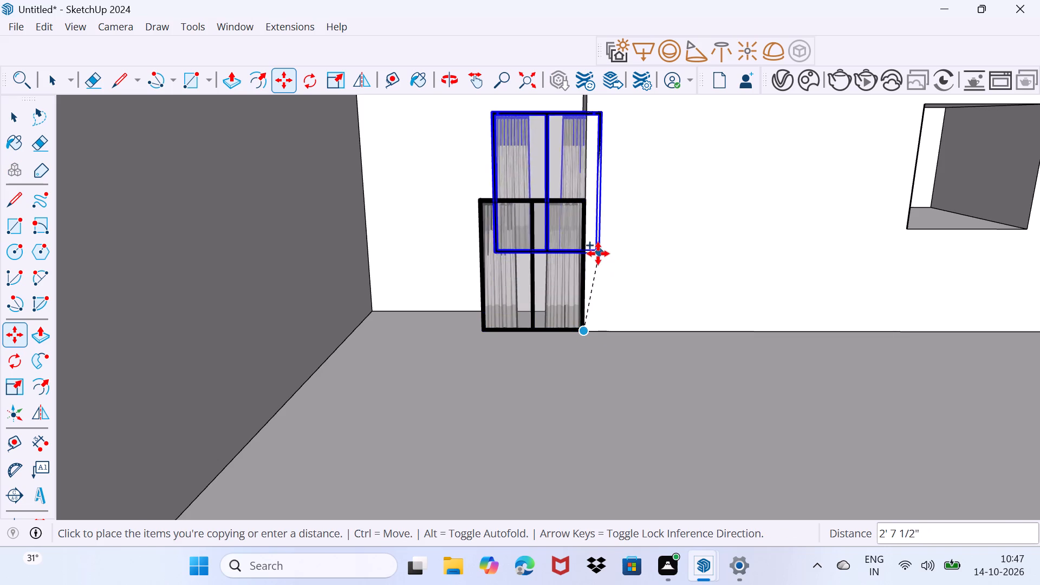
pyautogui.scroll(-3, 597, 253)
pyautogui.moveTo(580, 253); pyautogui.dragTo(576, 528, button='middle')
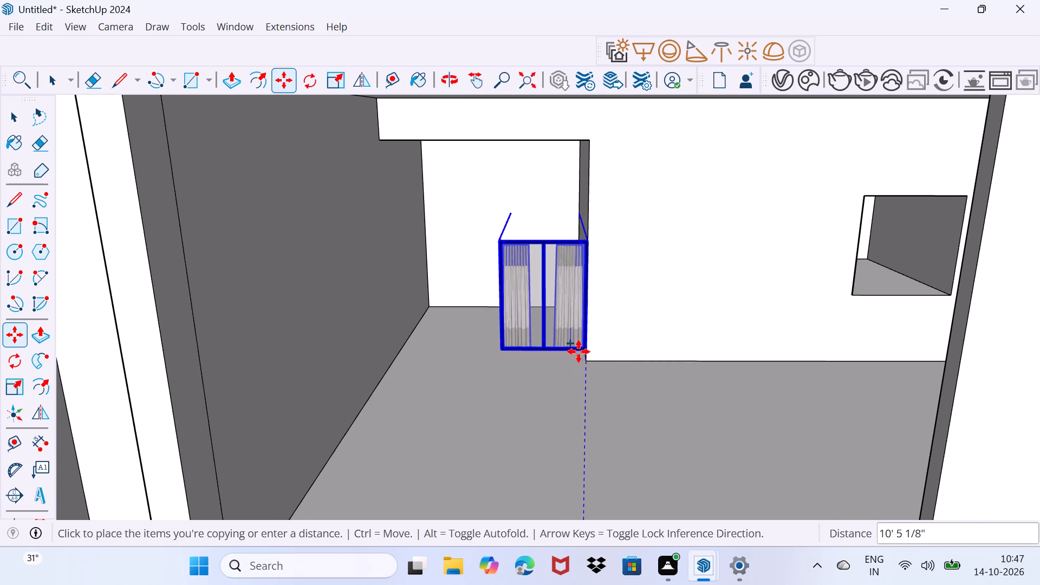
pyautogui.click(578, 354)
# Place copies of the curtained window at the lower corners of the recessed openings on this floor and the top floor, and deselect.
pyautogui.click(587, 365)
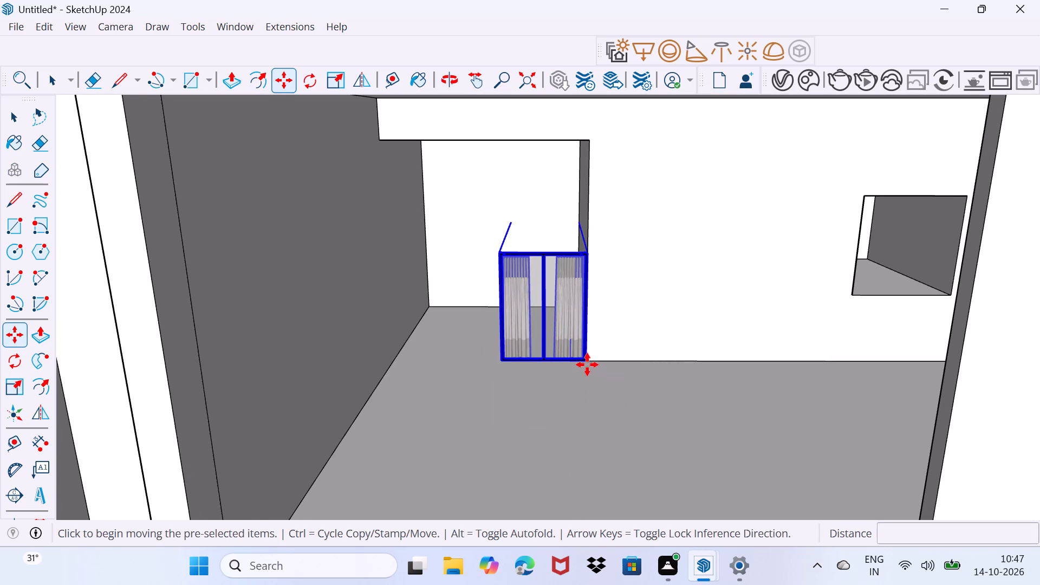
pyautogui.scroll(-3, 586, 267)
pyautogui.keyDown('shift'); pyautogui.scroll(-1, 586, 267); pyautogui.keyUp('shift')
pyautogui.keyDown('shift'); pyautogui.moveTo(586, 267); pyautogui.dragTo(588, 510, button='middle'); pyautogui.keyUp('shift')
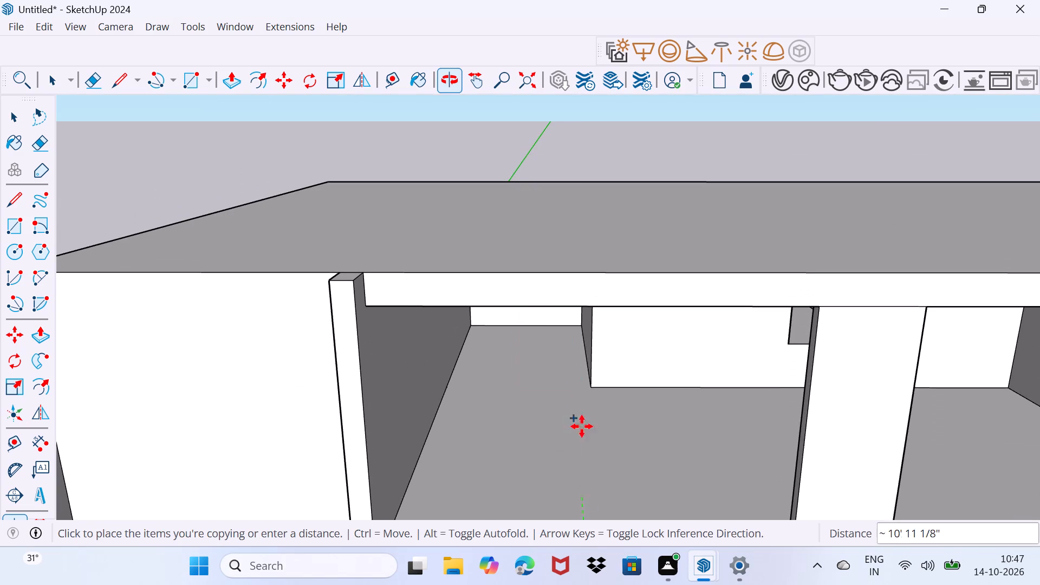
pyautogui.click(583, 387)
pyautogui.press('space')
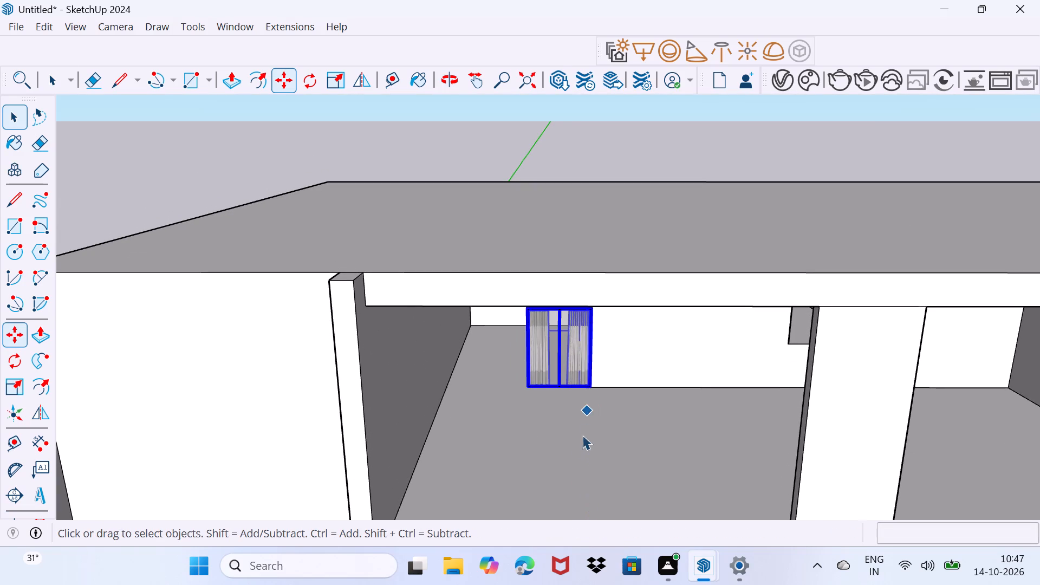
pyautogui.moveTo(577, 440); pyautogui.dragTo(582, 400)
# Scale the top-floor curtained window along the red axis by about 2.27 so it spans the opening's full width.
pyautogui.moveTo(545, 426); pyautogui.dragTo(604, 391, button='middle')
pyautogui.scroll(9, 581, 344)
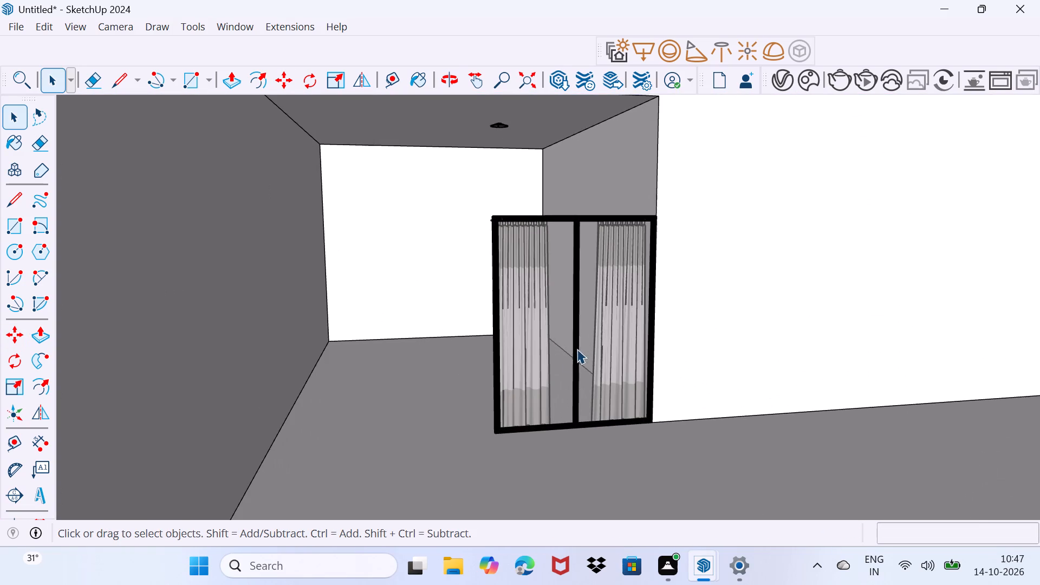
pyautogui.click(567, 363)
pyautogui.scroll(3, 516, 397)
pyautogui.moveTo(513, 402); pyautogui.dragTo(577, 391, button='middle')
pyautogui.press('s')
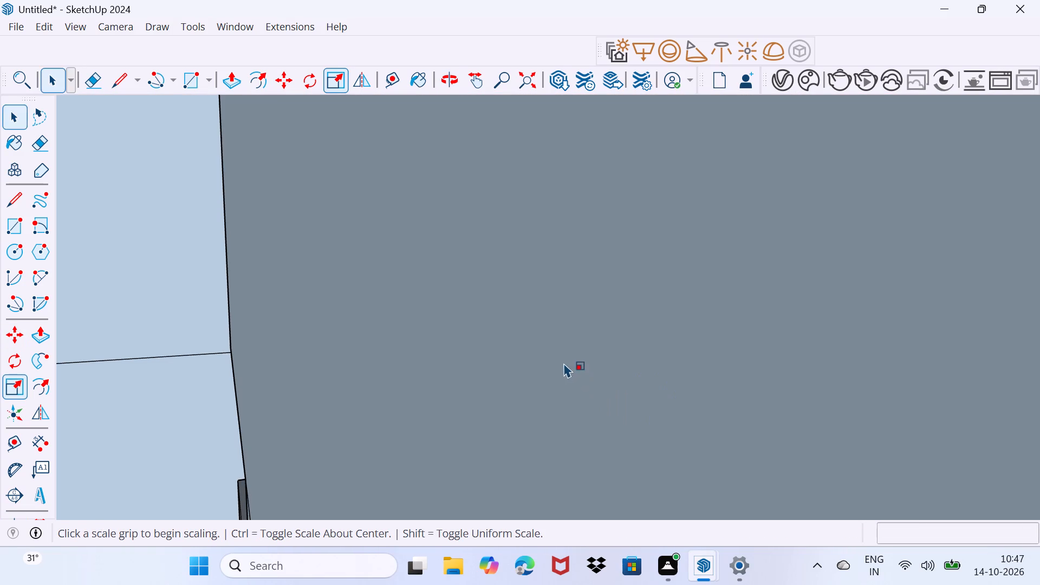
pyautogui.click(530, 84)
pyautogui.scroll(4, 439, 191)
pyautogui.scroll(5, 496, 157)
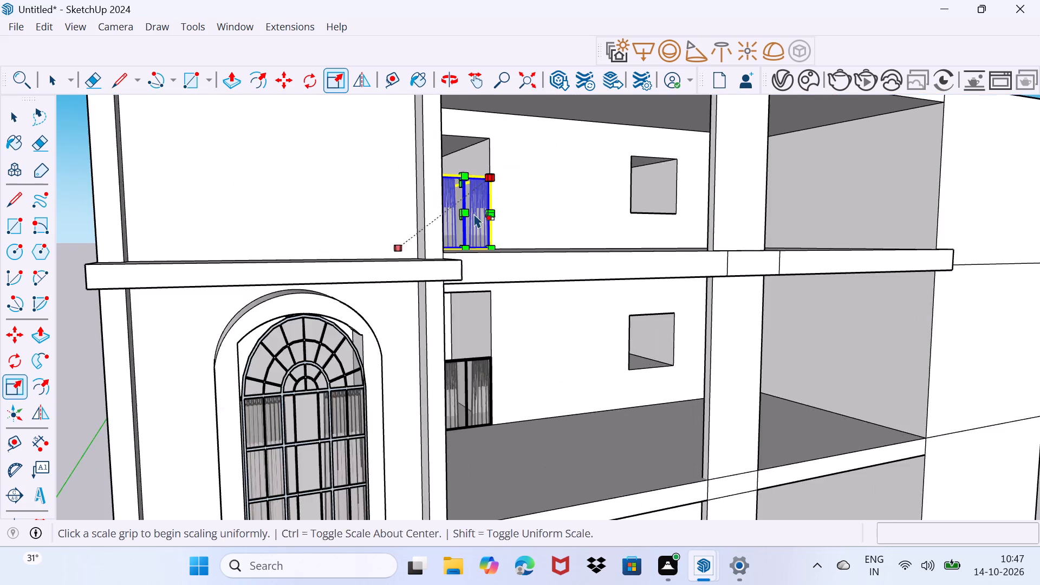
pyautogui.scroll(9, 474, 213)
pyautogui.scroll(5, 366, 219)
pyautogui.moveTo(444, 241); pyautogui.dragTo(459, 242, button='middle')
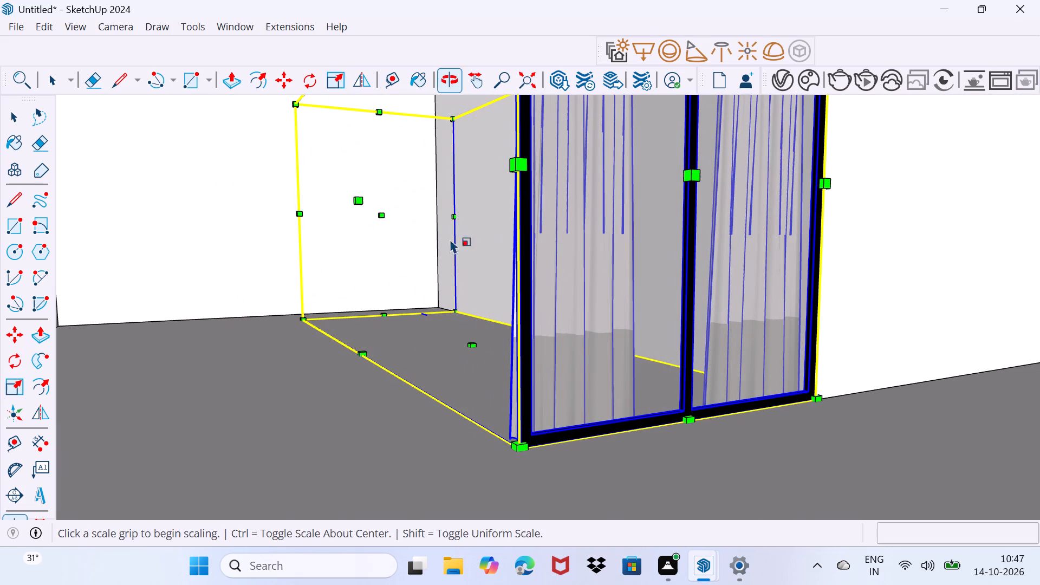
pyautogui.click(354, 197)
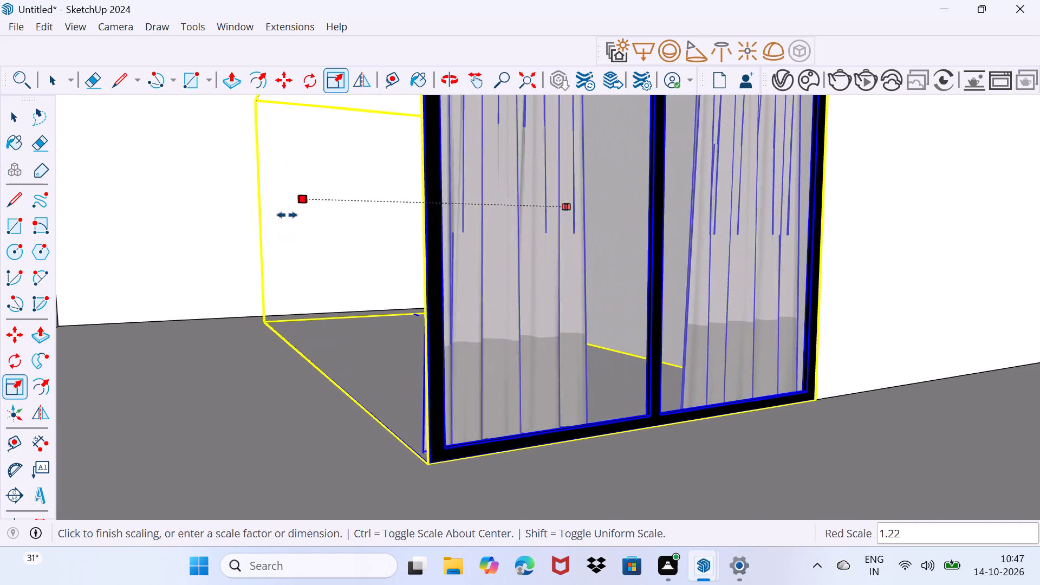
pyautogui.scroll(-7, 248, 223)
pyautogui.moveTo(241, 226); pyautogui.dragTo(215, 257, button='middle')
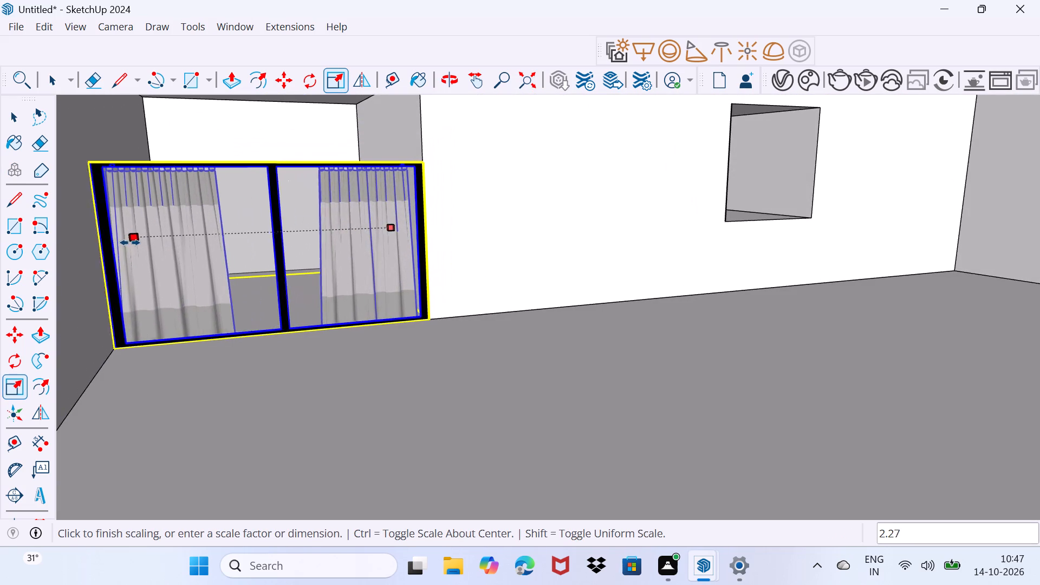
pyautogui.click(136, 244)
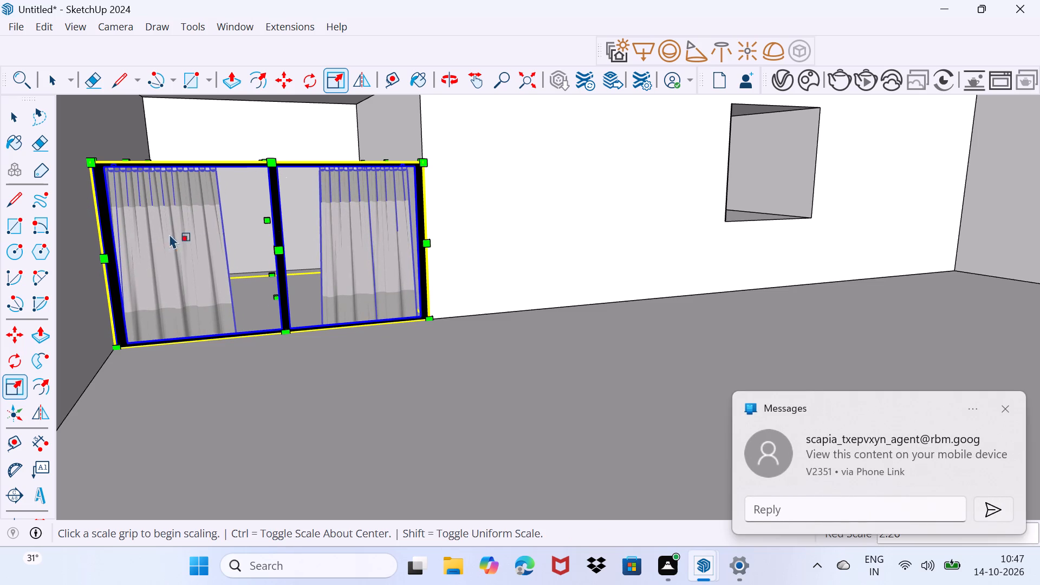
# Scale the top-floor curtained window along the blue axis by about 1.54 to reach the opening's head, and deselect it.
pyautogui.keyDown('shift'); pyautogui.moveTo(236, 221); pyautogui.dragTo(271, 335, button='middle'); pyautogui.keyUp('shift')
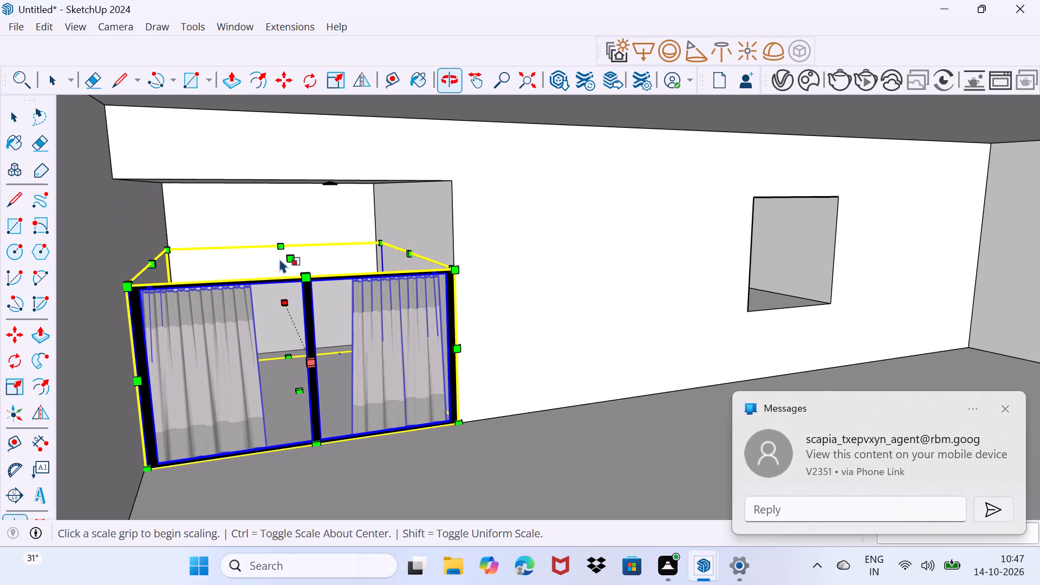
pyautogui.click(289, 256)
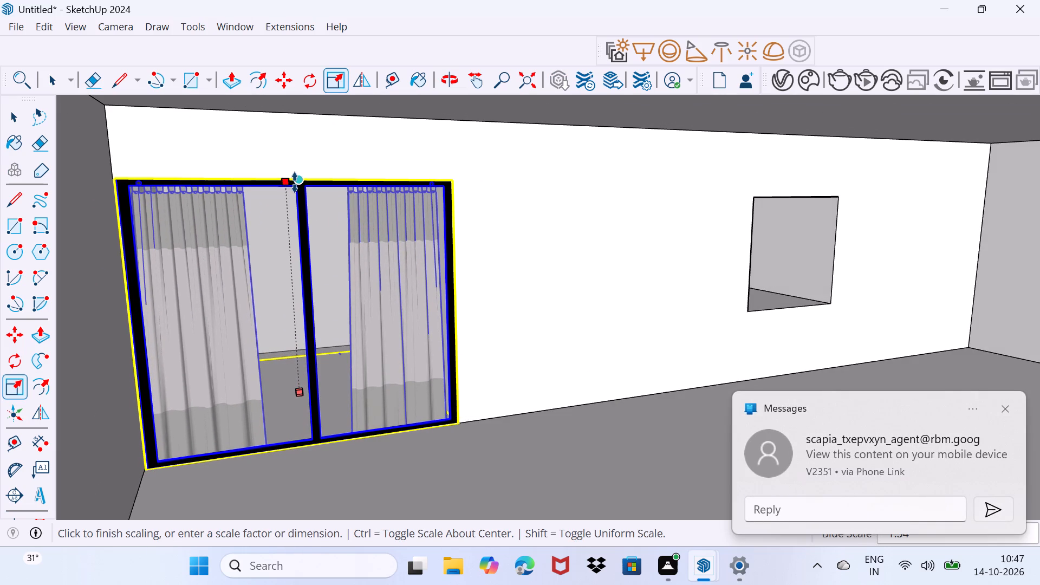
pyautogui.click(295, 183)
pyautogui.press('space')
pyautogui.moveTo(285, 367); pyautogui.dragTo(296, 342)
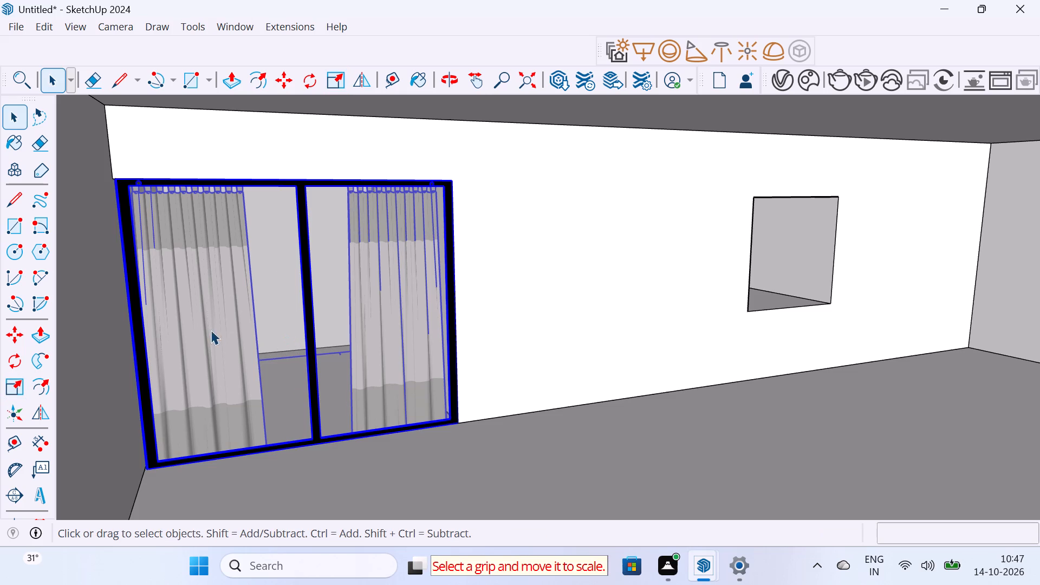
pyautogui.moveTo(548, 415); pyautogui.dragTo(575, 350)
# Scale the curtained window one floor below along the red axis by about 2.27 to fill its opening's width.
pyautogui.scroll(-6, 472, 405)
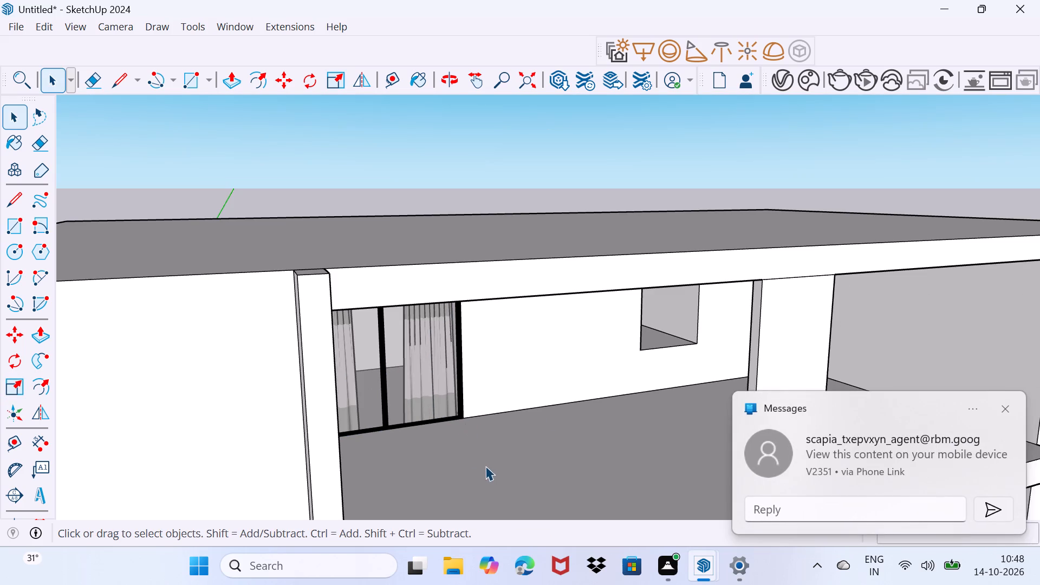
pyautogui.moveTo(485, 466); pyautogui.dragTo(416, 153, button='middle')
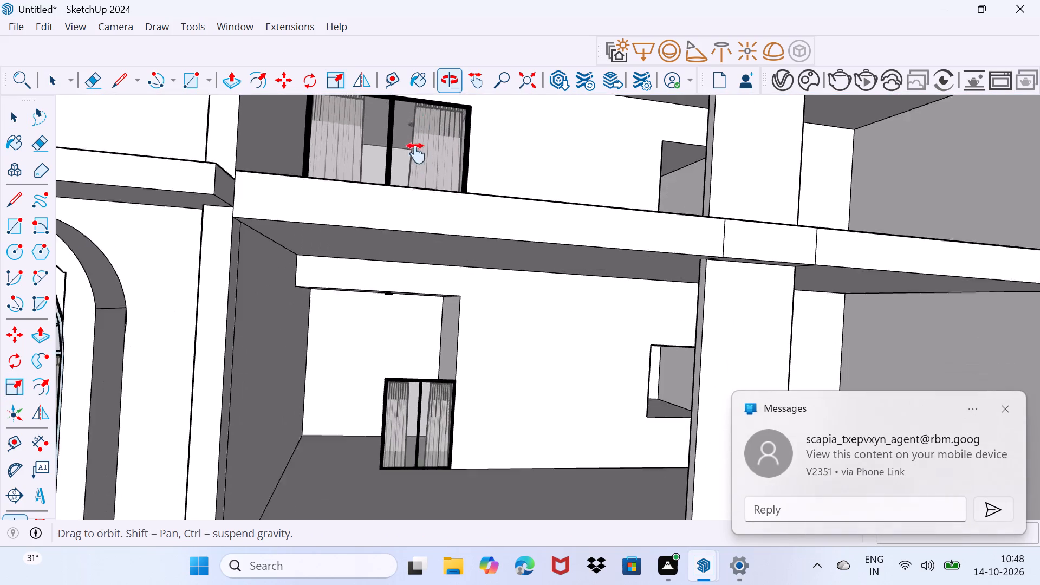
pyautogui.moveTo(416, 153); pyautogui.dragTo(417, 149, button='middle')
pyautogui.scroll(4, 425, 407)
pyautogui.click(405, 369)
pyautogui.scroll(4, 357, 395)
pyautogui.moveTo(367, 431); pyautogui.dragTo(399, 441, button='middle')
pyautogui.press('s')
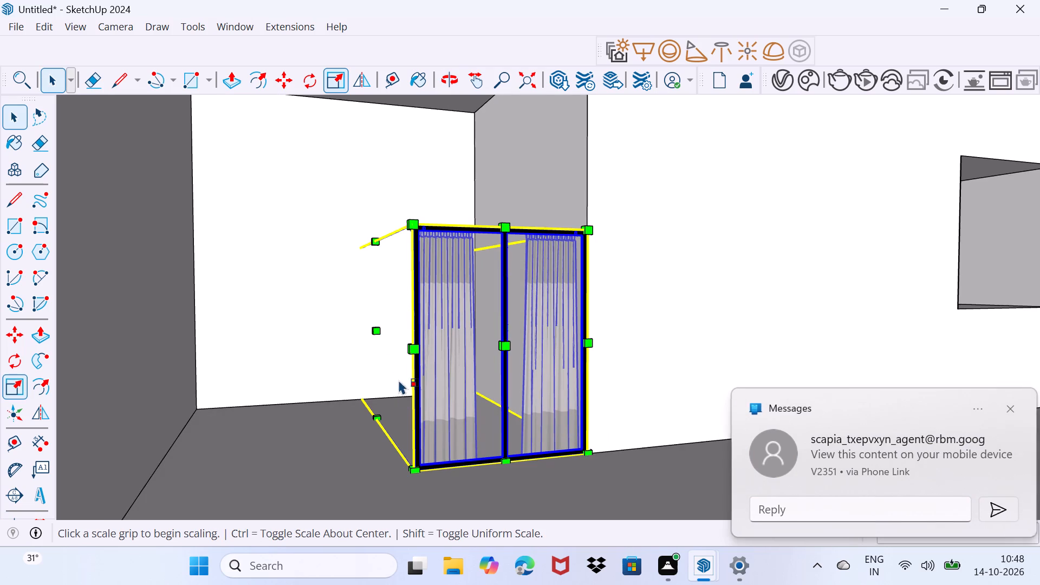
pyautogui.moveTo(378, 330); pyautogui.dragTo(352, 335)
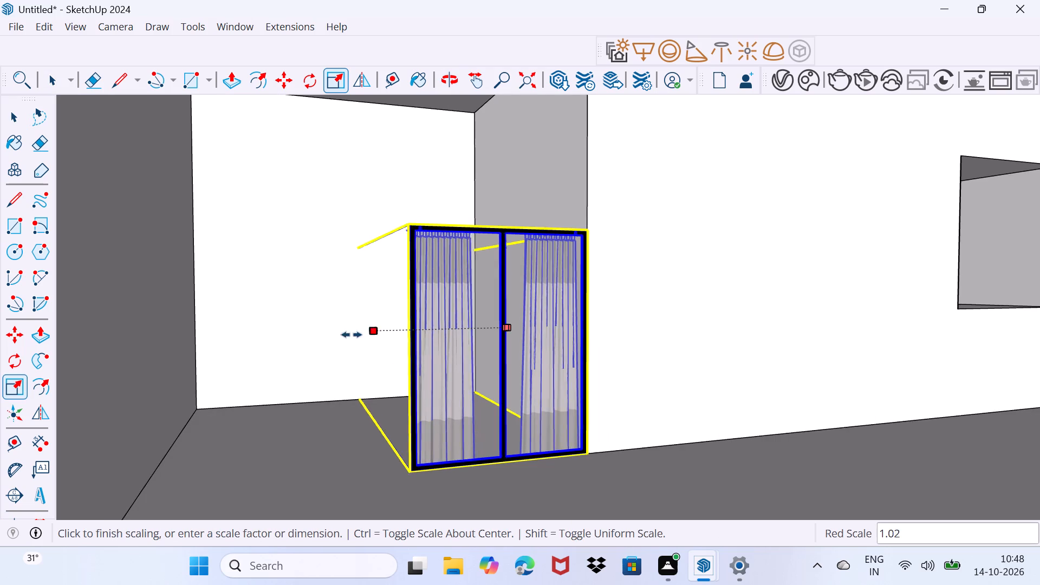
pyautogui.moveTo(352, 335); pyautogui.dragTo(179, 333)
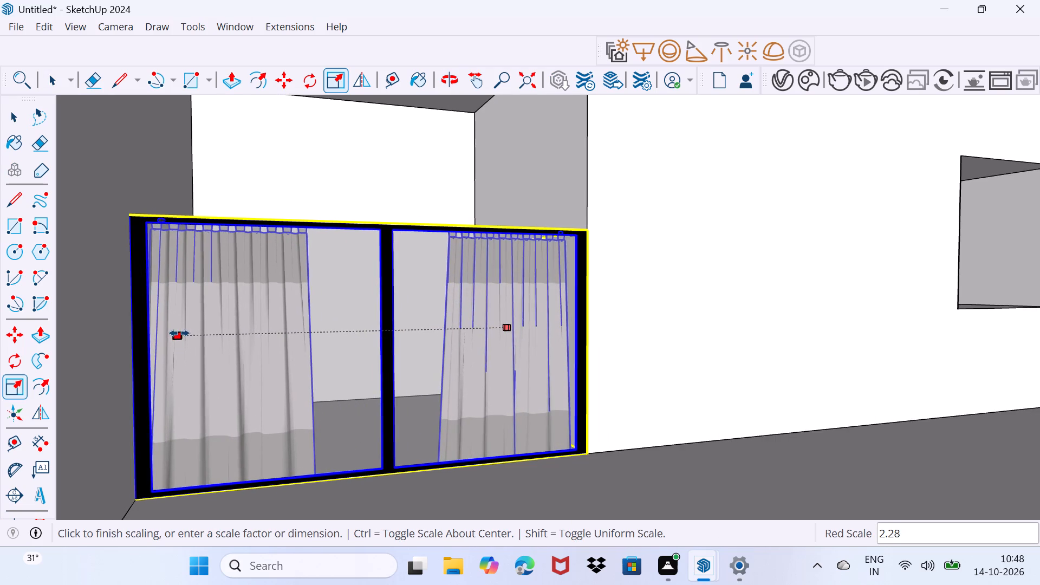
pyautogui.moveTo(179, 333); pyautogui.dragTo(181, 331)
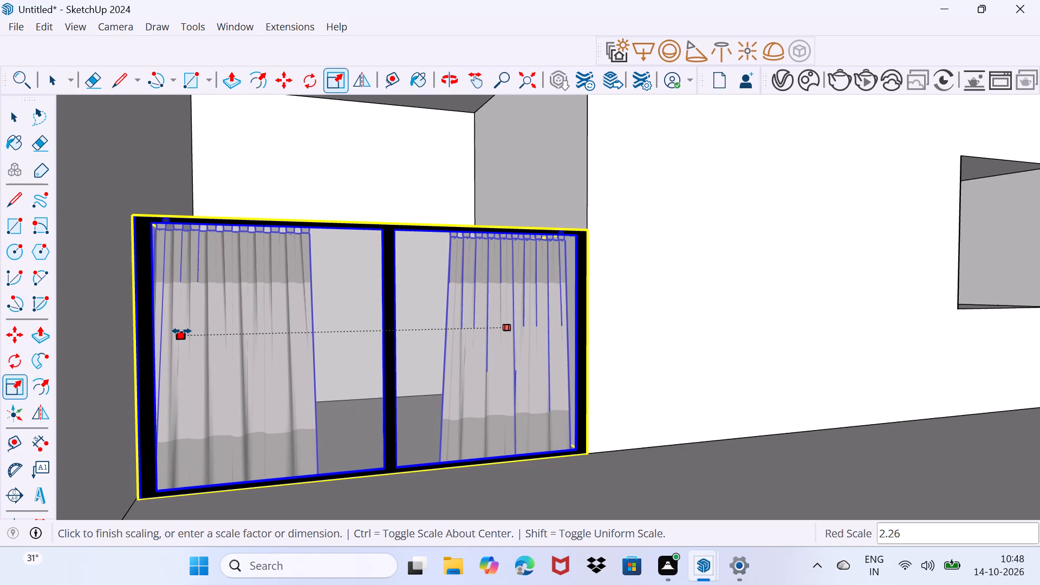
pyautogui.moveTo(181, 331); pyautogui.dragTo(178, 331)
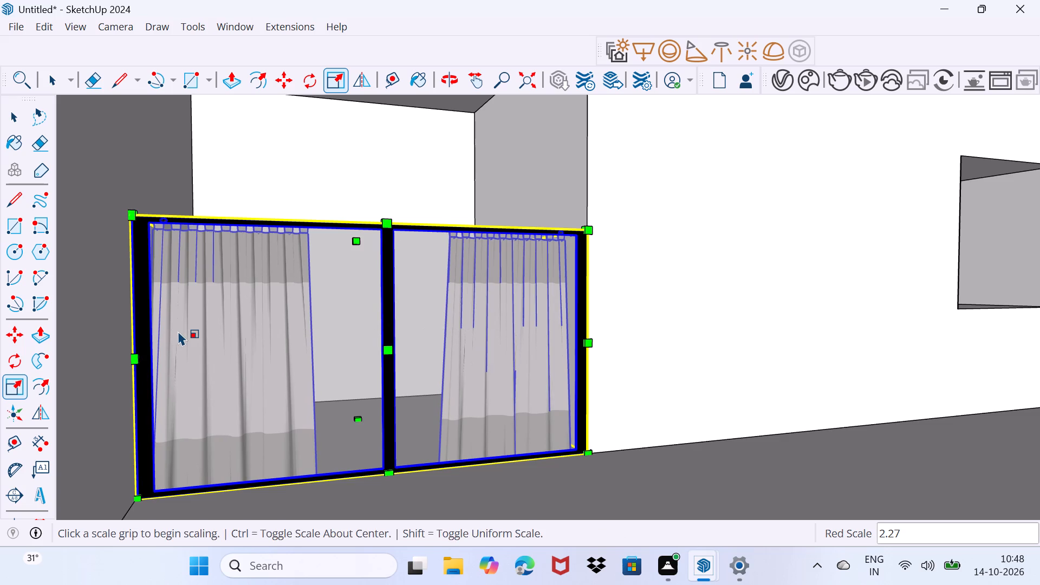
pyautogui.press('space')
# Scale that window upward along the blue axis by about 1.90, bringing its top close to the opening's soffit.
pyautogui.scroll(2, 369, 279)
pyautogui.press('s')
pyautogui.moveTo(399, 236); pyautogui.dragTo(386, 333, button='middle')
pyautogui.scroll(-3, 343, 245)
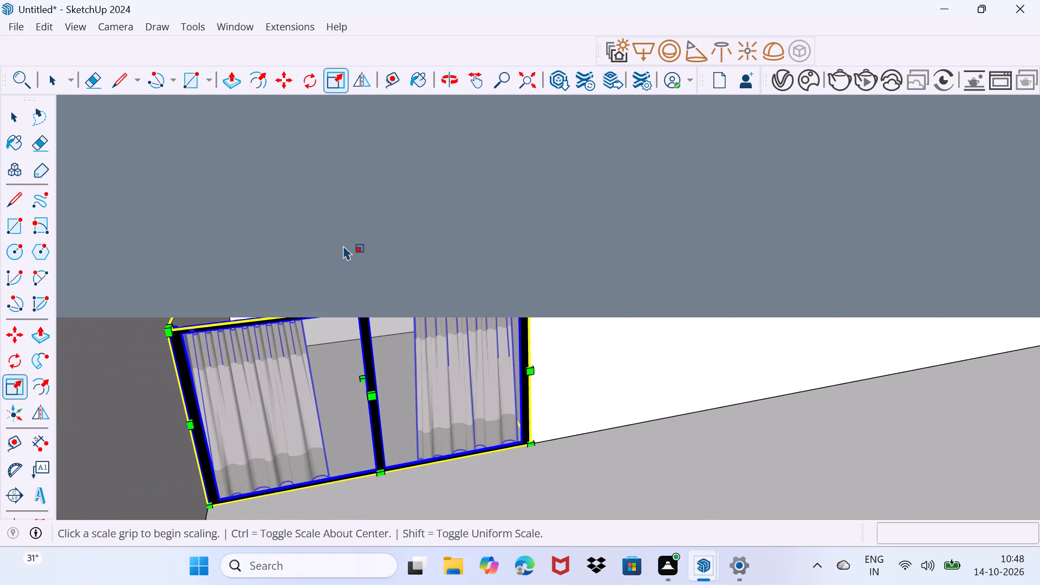
pyautogui.moveTo(388, 362); pyautogui.dragTo(414, 336, button='middle')
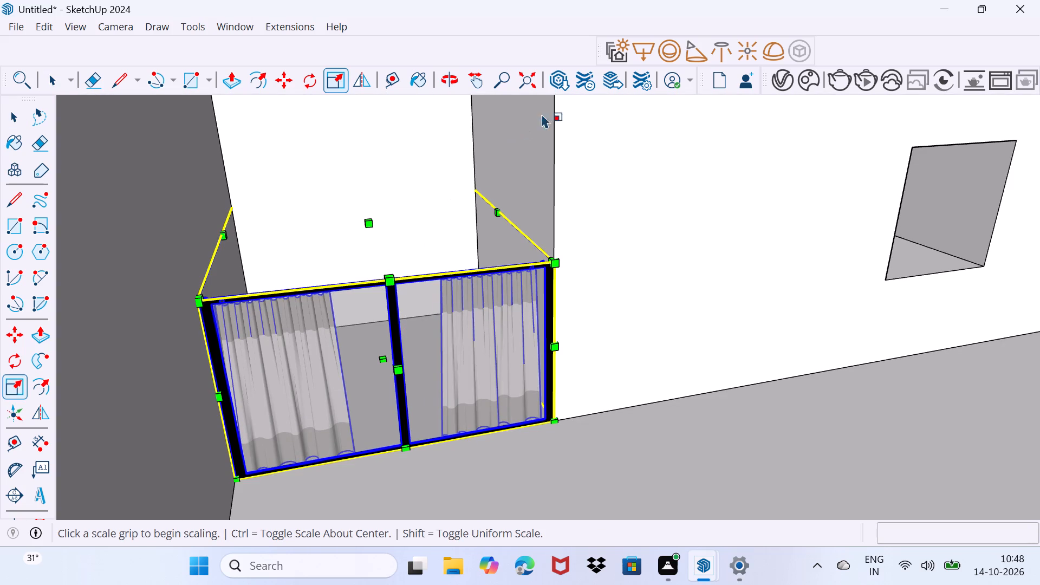
pyautogui.moveTo(396, 311); pyautogui.dragTo(401, 370, button='middle')
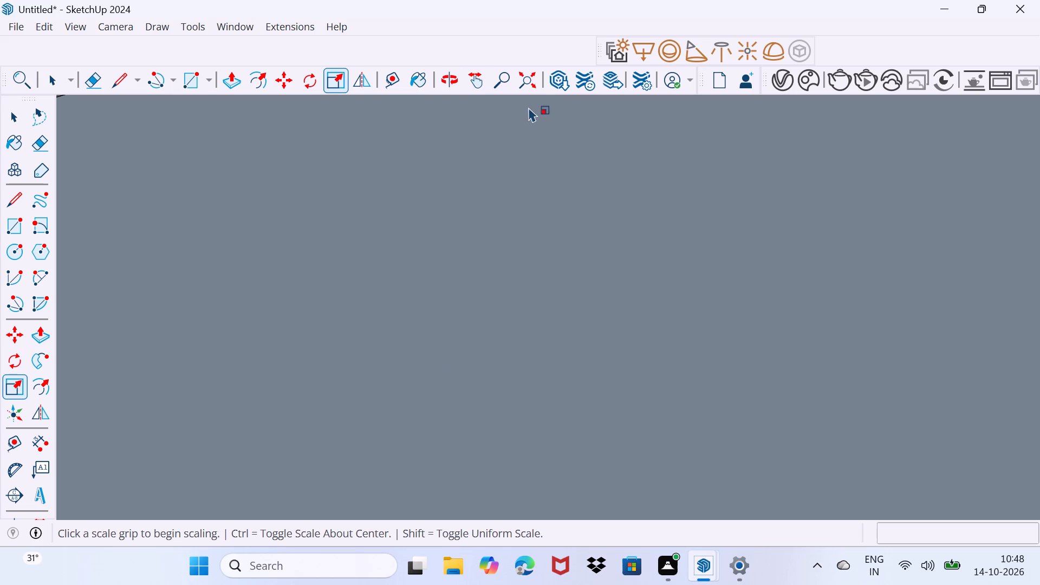
pyautogui.click(536, 86)
pyautogui.scroll(3, 496, 287)
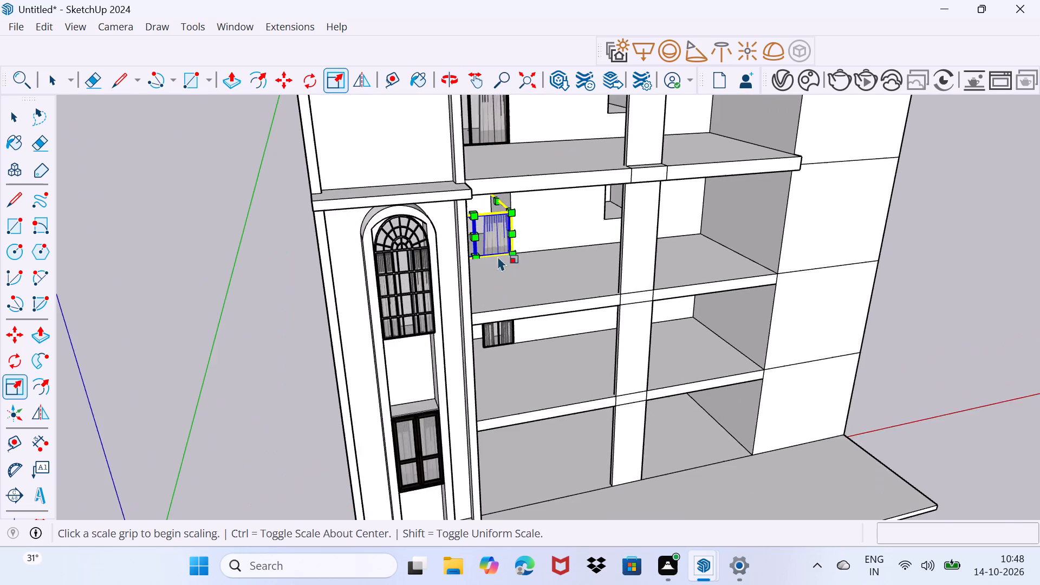
pyautogui.scroll(6, 498, 256)
pyautogui.moveTo(500, 257); pyautogui.dragTo(487, 184, button='middle')
pyautogui.scroll(5, 481, 210)
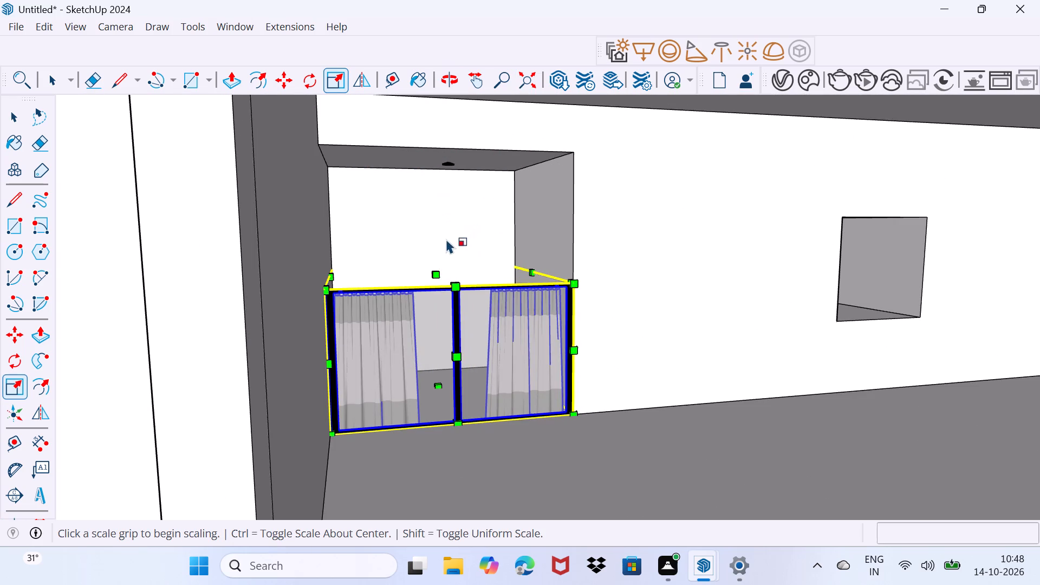
pyautogui.click(437, 275)
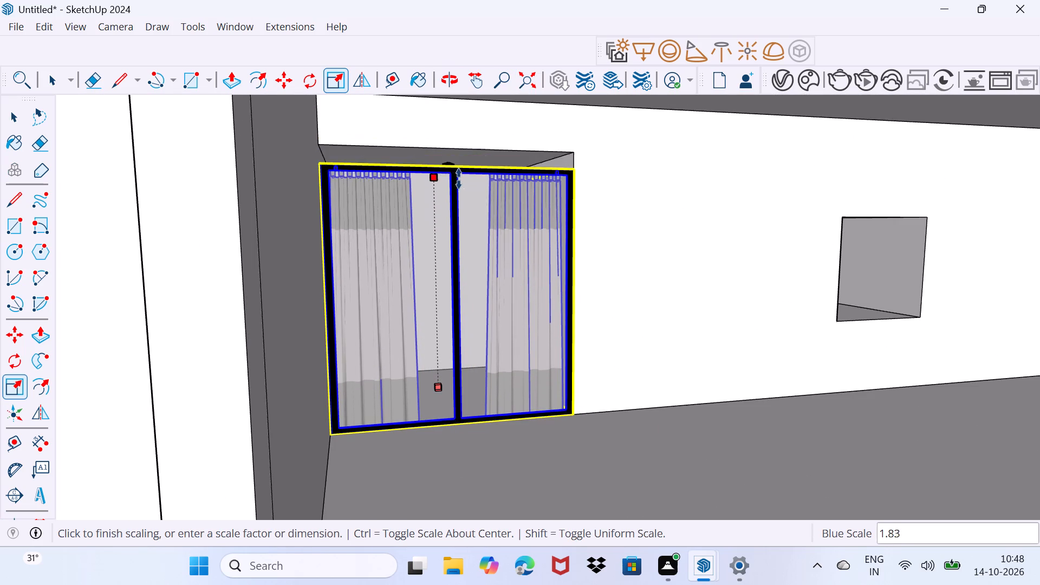
pyautogui.scroll(7, 461, 170)
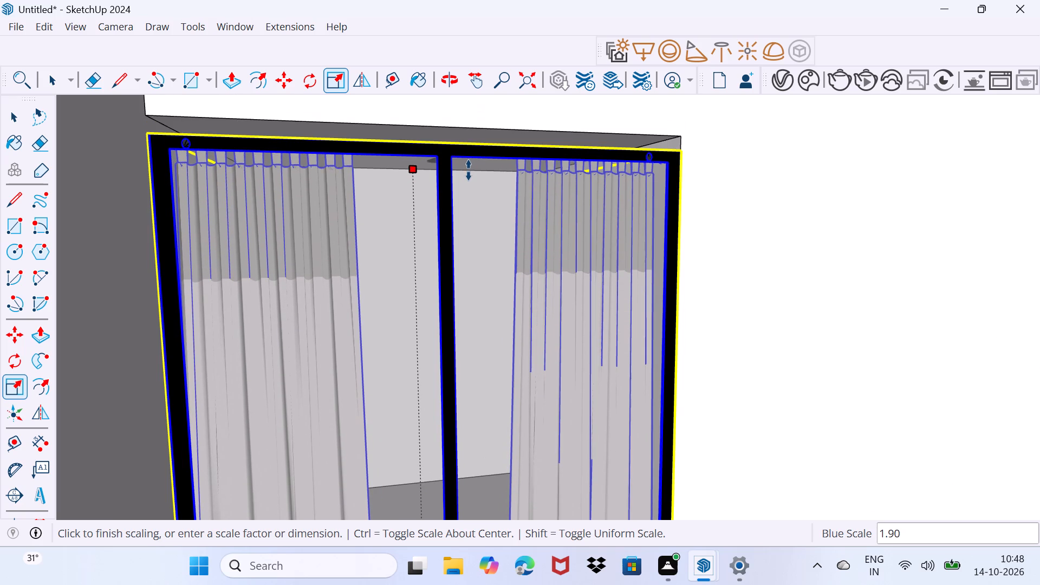
pyautogui.click(469, 170)
# Stretch the same window's height slightly more, by about 1.02, to close the gap at the opening's head, and deselect it.
pyautogui.scroll(4, 448, 149)
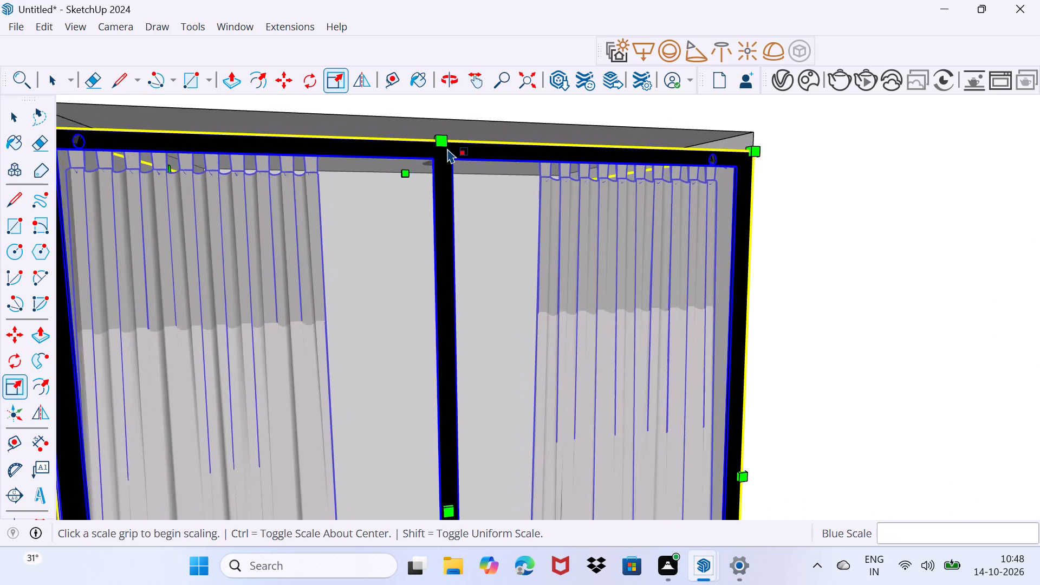
pyautogui.scroll(2, 447, 148)
pyautogui.click(400, 180)
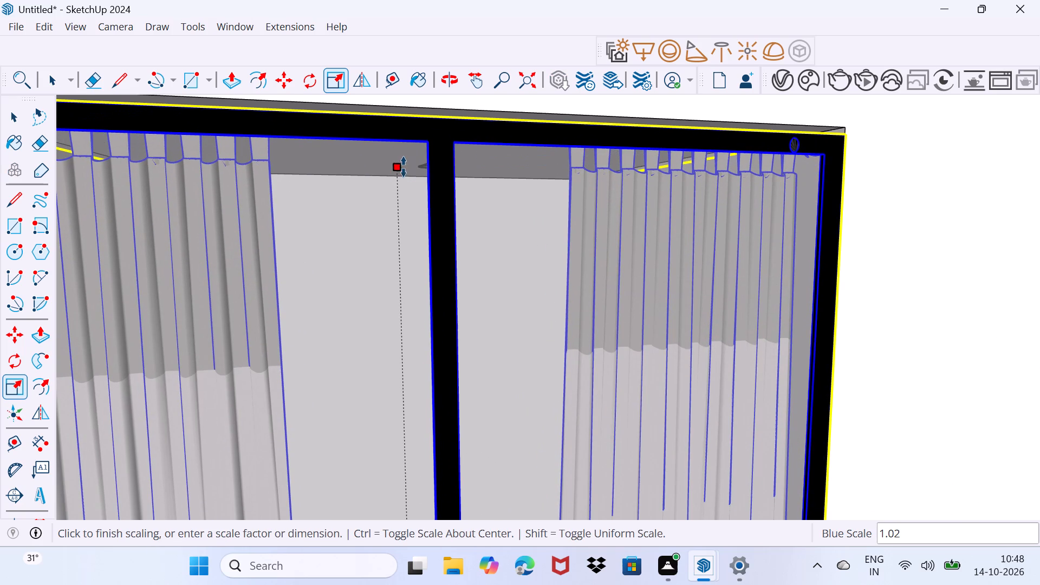
pyautogui.moveTo(405, 165); pyautogui.dragTo(409, 230, button='middle')
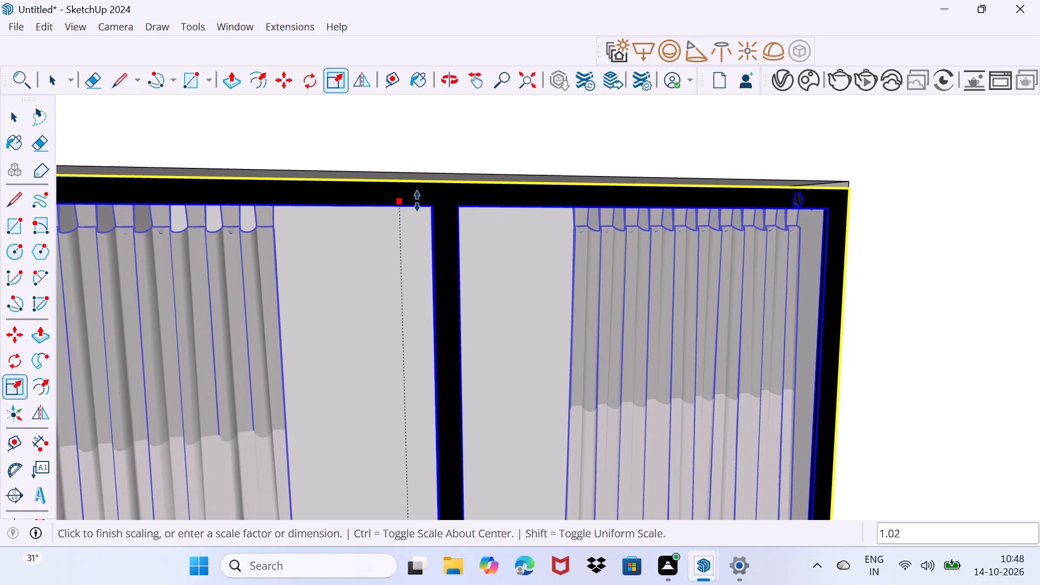
pyautogui.click(418, 198)
pyautogui.press('space')
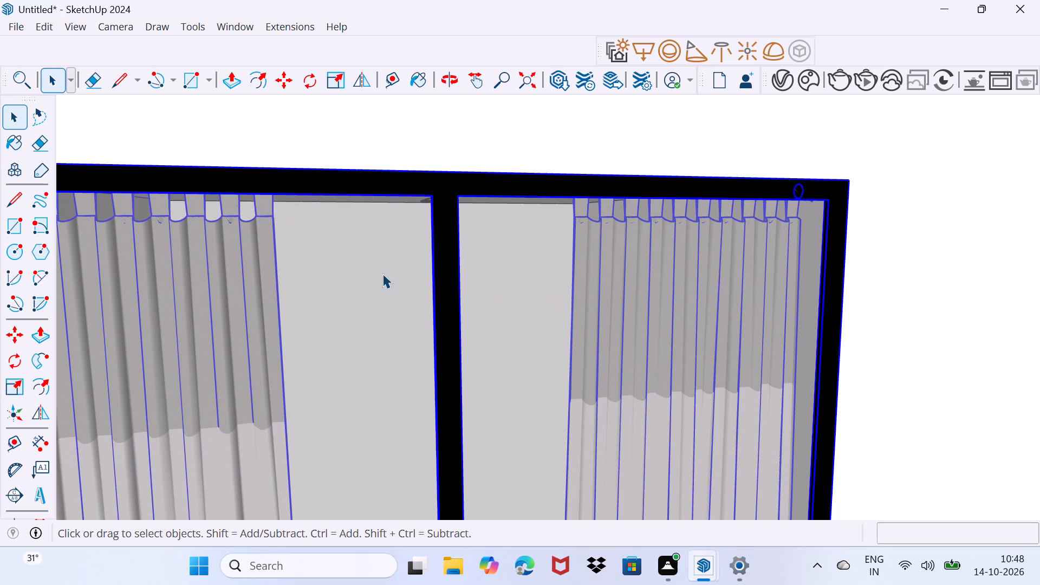
pyautogui.moveTo(378, 283); pyautogui.dragTo(391, 250)
# Scale the curtained window on the next floor down by about 2.27 along red and 1.34 along green to span its opening's width.
pyautogui.scroll(-20, 385, 249)
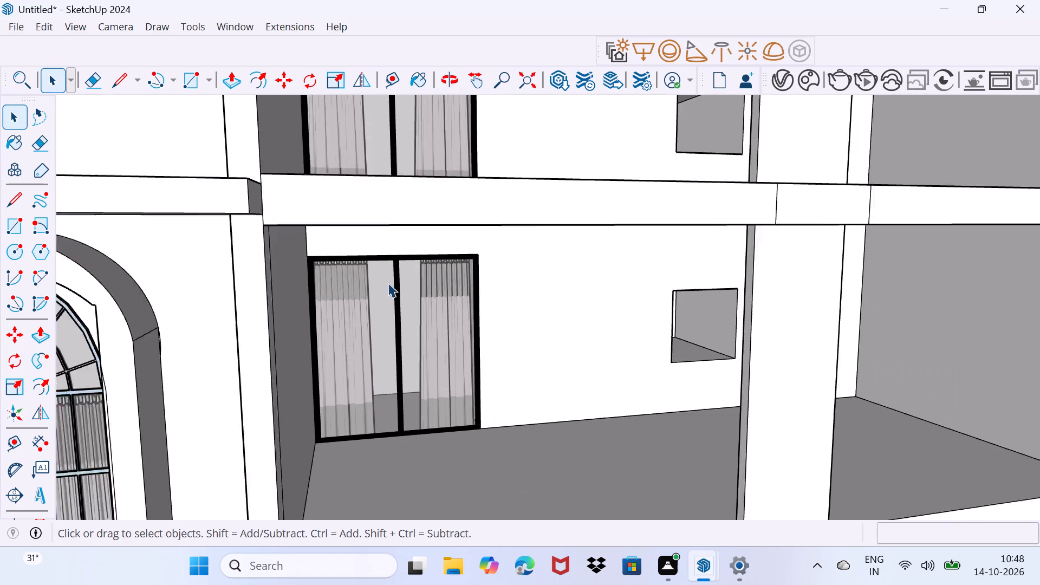
pyautogui.moveTo(398, 376); pyautogui.dragTo(398, 139, button='middle')
pyautogui.scroll(3, 413, 343)
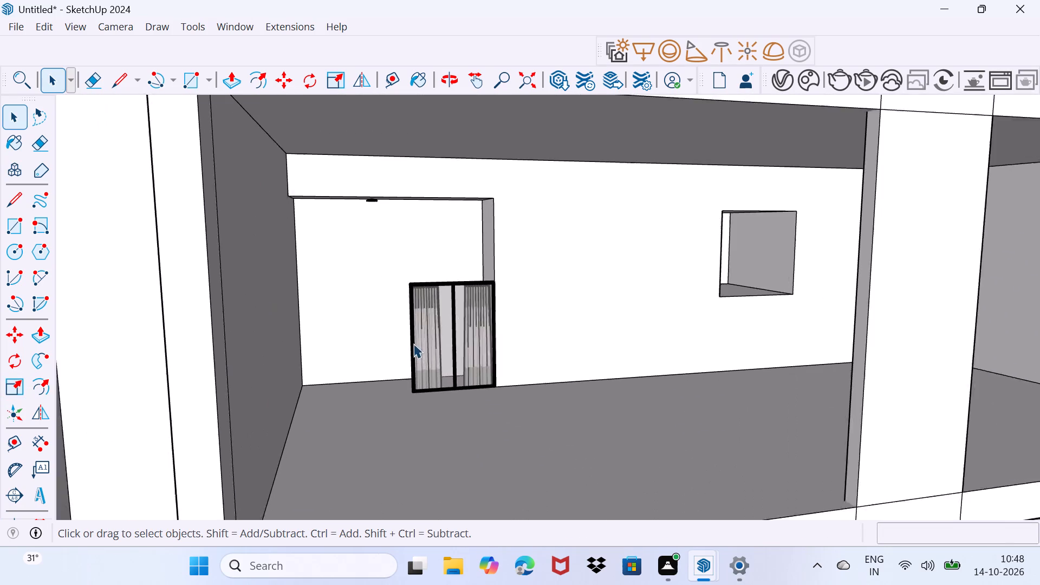
pyautogui.scroll(1, 413, 343)
pyautogui.click(419, 342)
pyautogui.scroll(5, 415, 355)
pyautogui.press('s')
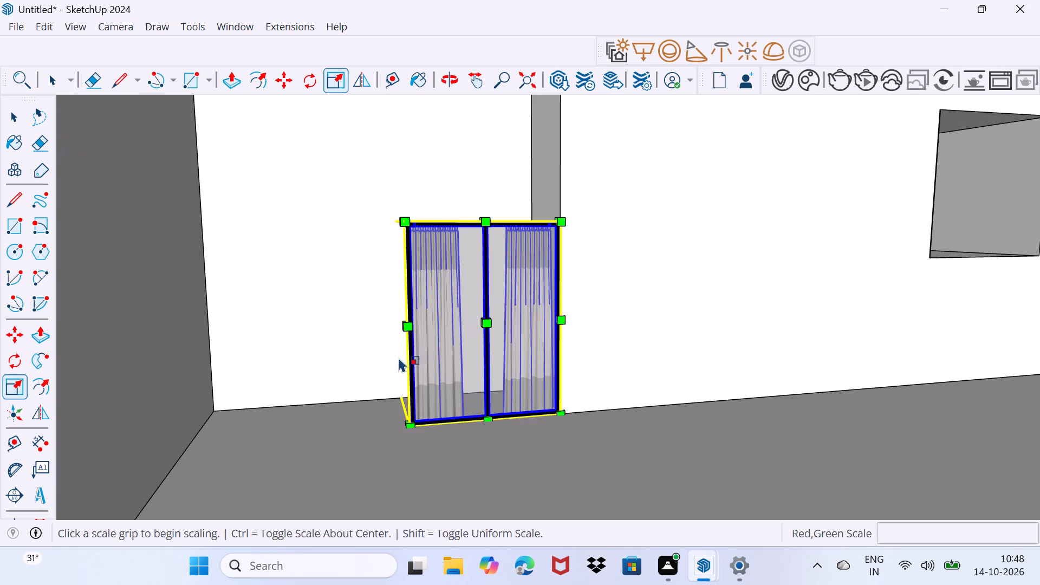
pyautogui.scroll(1, 399, 357)
pyautogui.moveTo(399, 357); pyautogui.dragTo(425, 361, button='middle')
pyautogui.scroll(4, 426, 346)
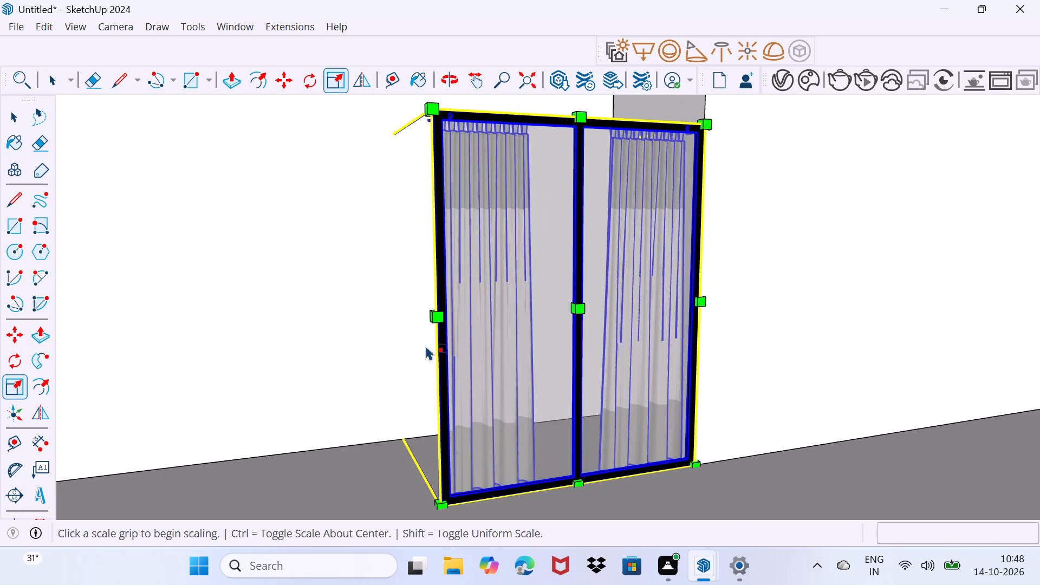
pyautogui.scroll(3, 422, 349)
pyautogui.moveTo(418, 358); pyautogui.dragTo(555, 349, button='middle')
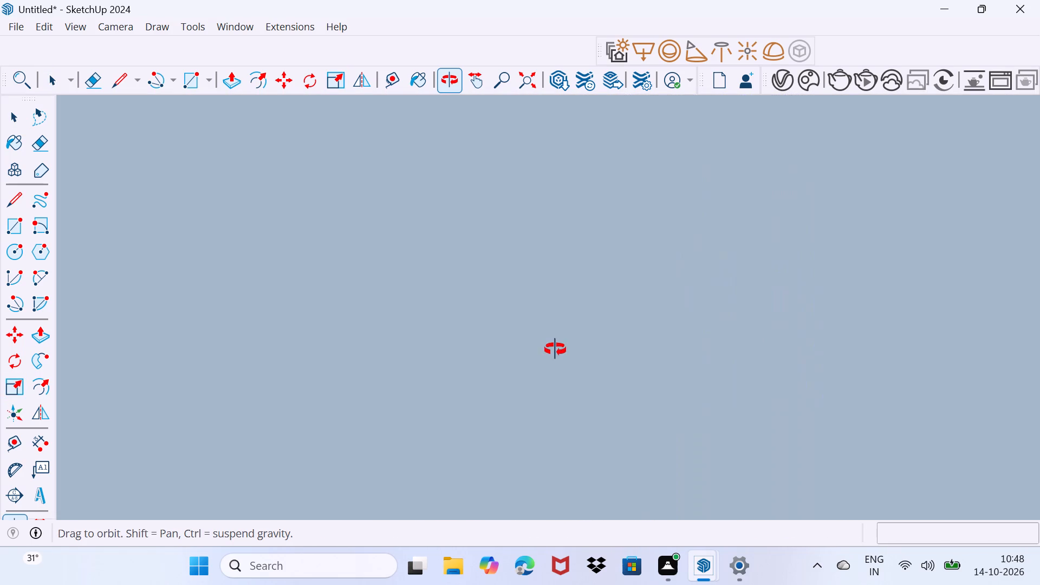
pyautogui.moveTo(555, 349); pyautogui.dragTo(498, 355, button='middle')
pyautogui.click(603, 290)
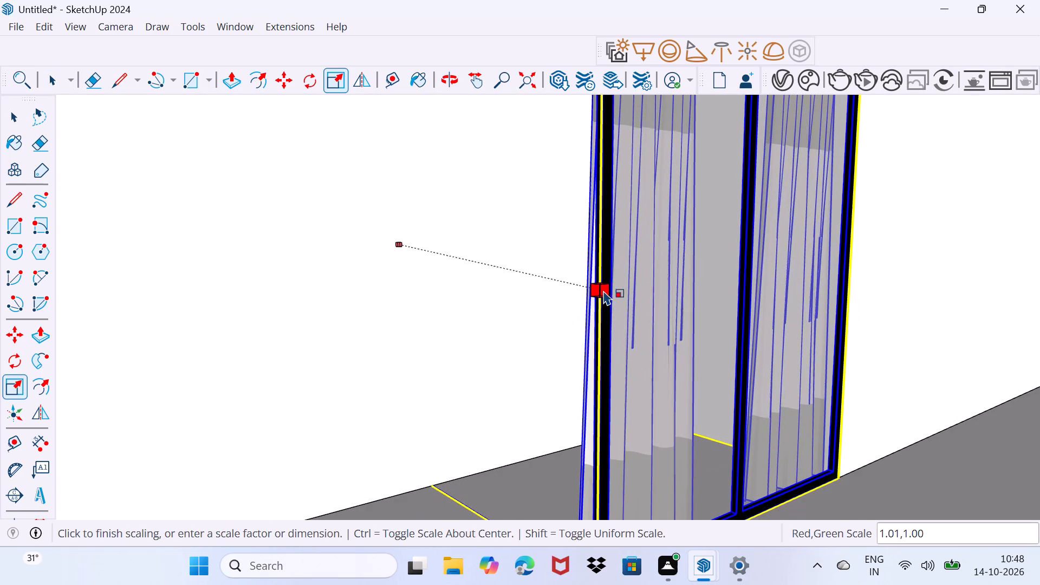
pyautogui.scroll(-3, 403, 310)
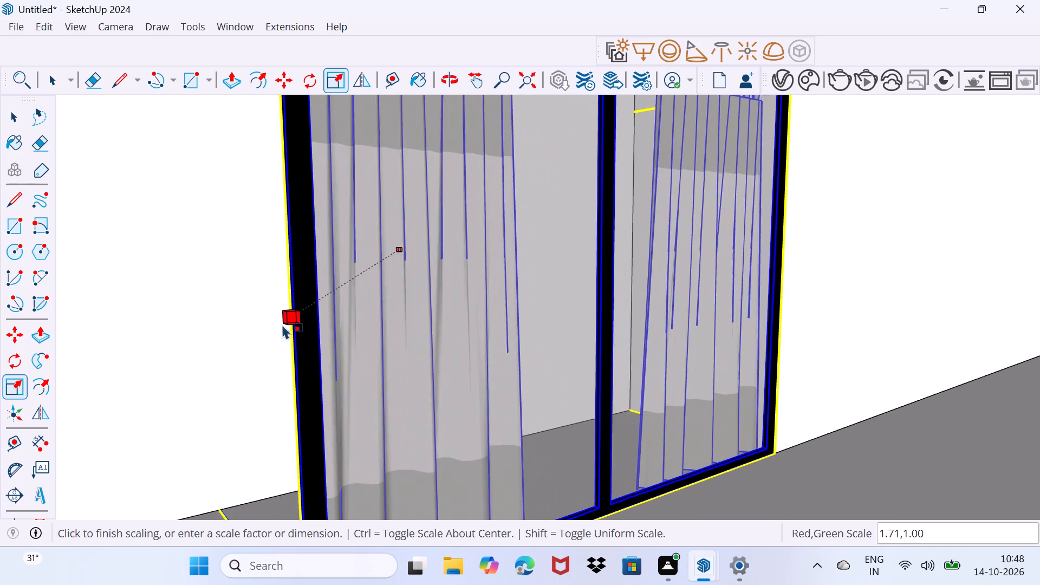
pyautogui.scroll(-7, 280, 324)
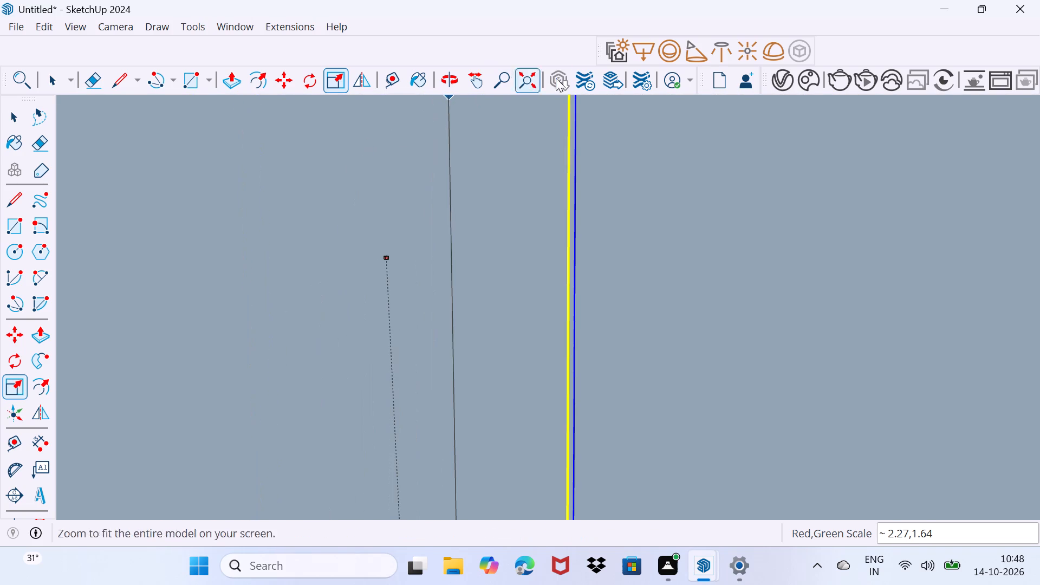
pyautogui.click(529, 83)
pyautogui.moveTo(531, 267); pyautogui.dragTo(463, 305, button='middle')
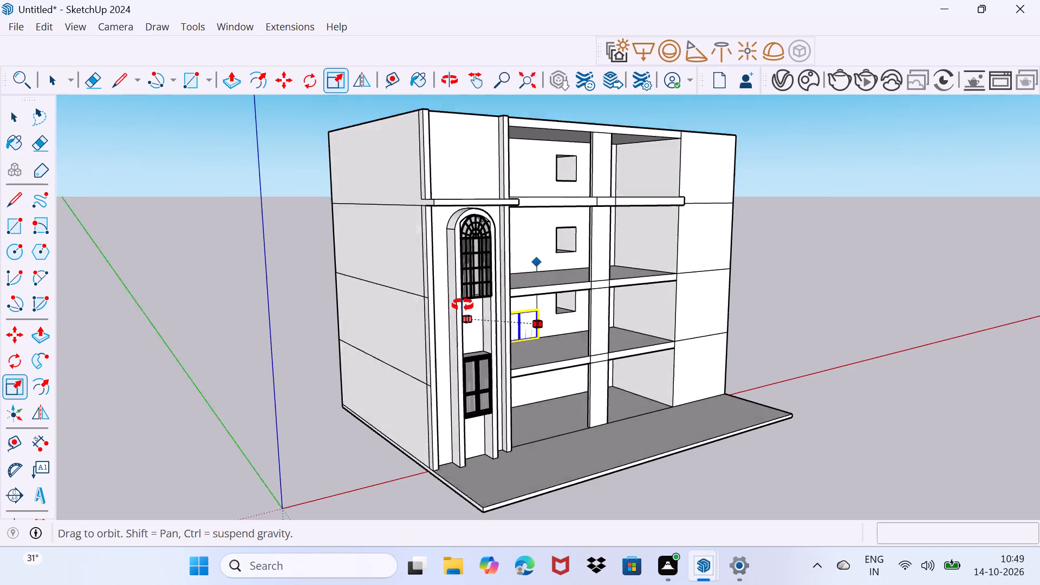
pyautogui.moveTo(463, 305); pyautogui.dragTo(369, 314, button='middle')
pyautogui.scroll(9, 516, 310)
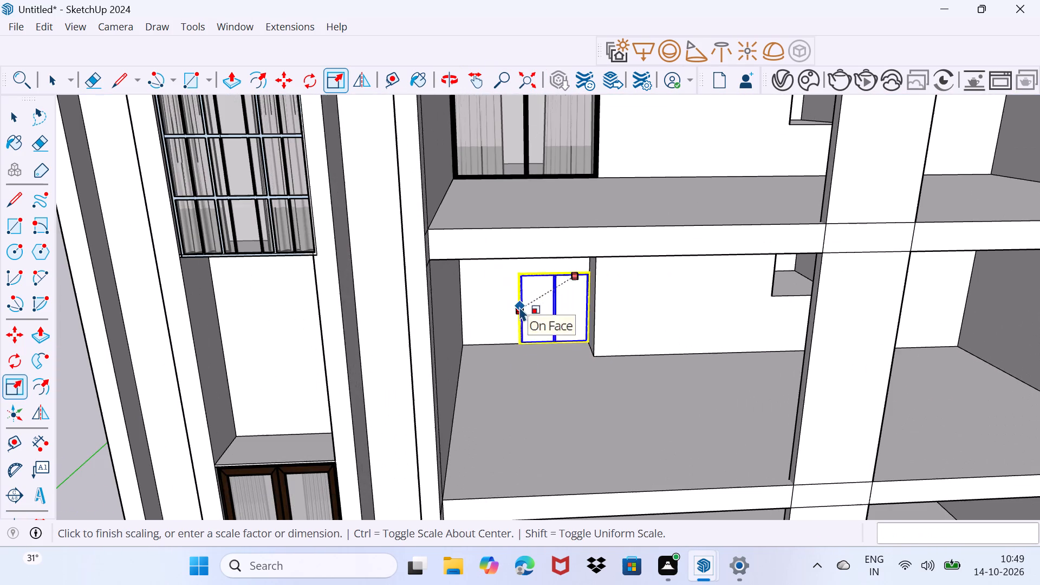
pyautogui.scroll(2, 465, 321)
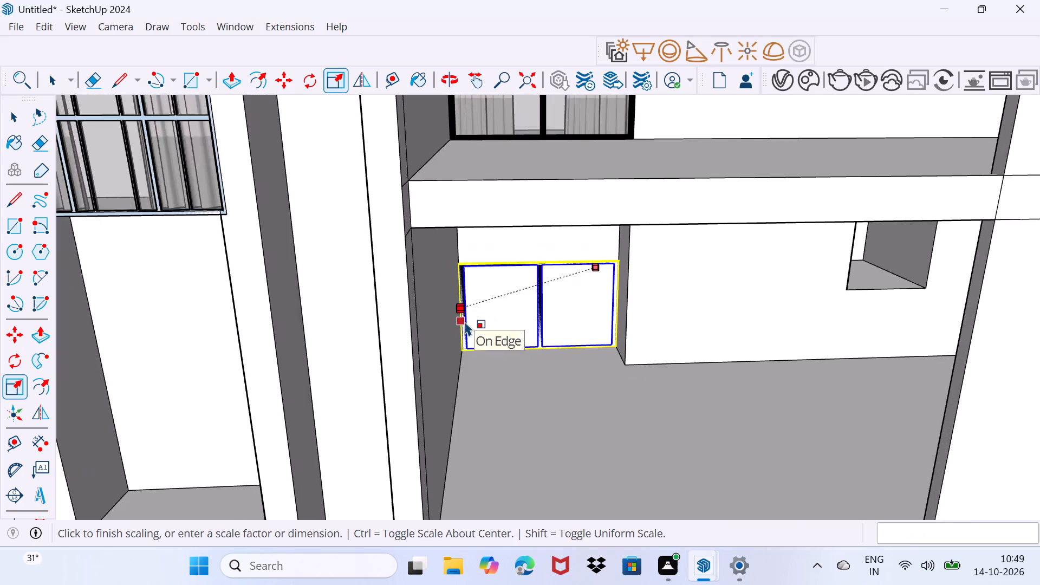
pyautogui.scroll(2, 465, 321)
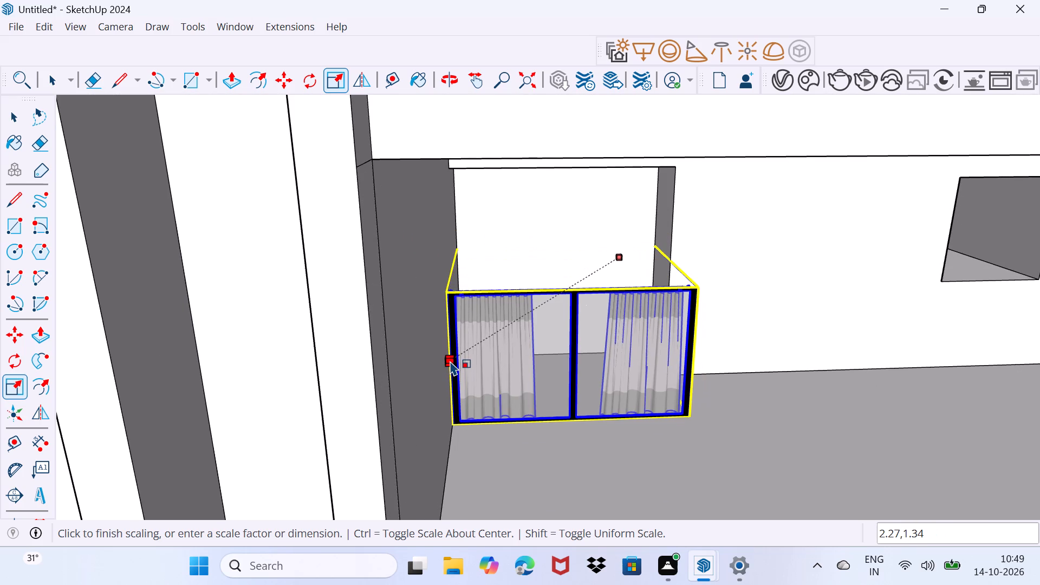
pyautogui.click(450, 361)
# Move that window by its bottom corner about 3' 3 15/16" to the opening's bottom corner at the wall face.
pyautogui.scroll(3, 574, 405)
pyautogui.moveTo(686, 427); pyautogui.dragTo(574, 391, button='middle')
pyautogui.scroll(4, 599, 393)
pyautogui.press('m')
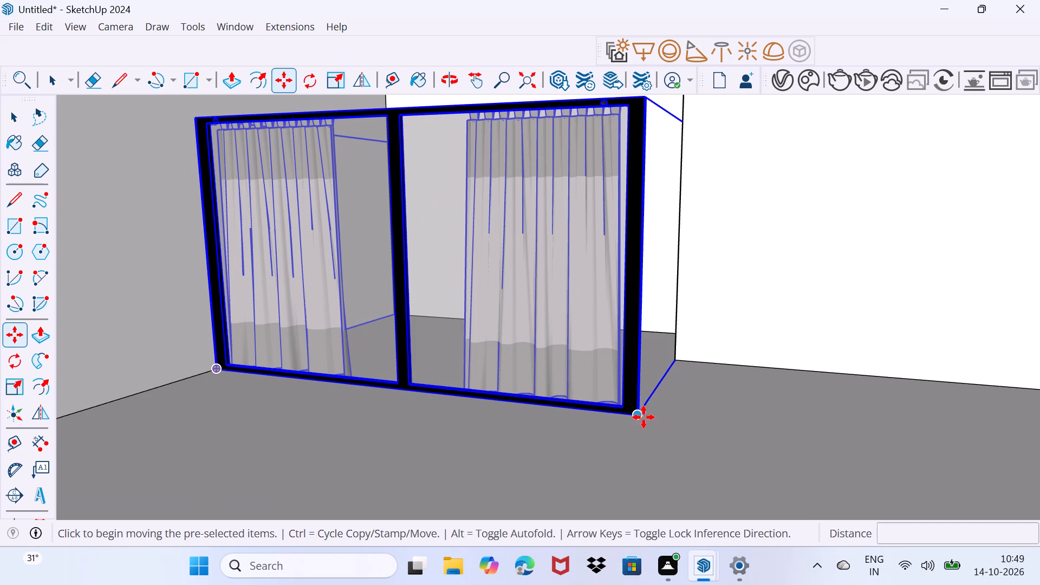
pyautogui.click(641, 416)
pyautogui.click(678, 364)
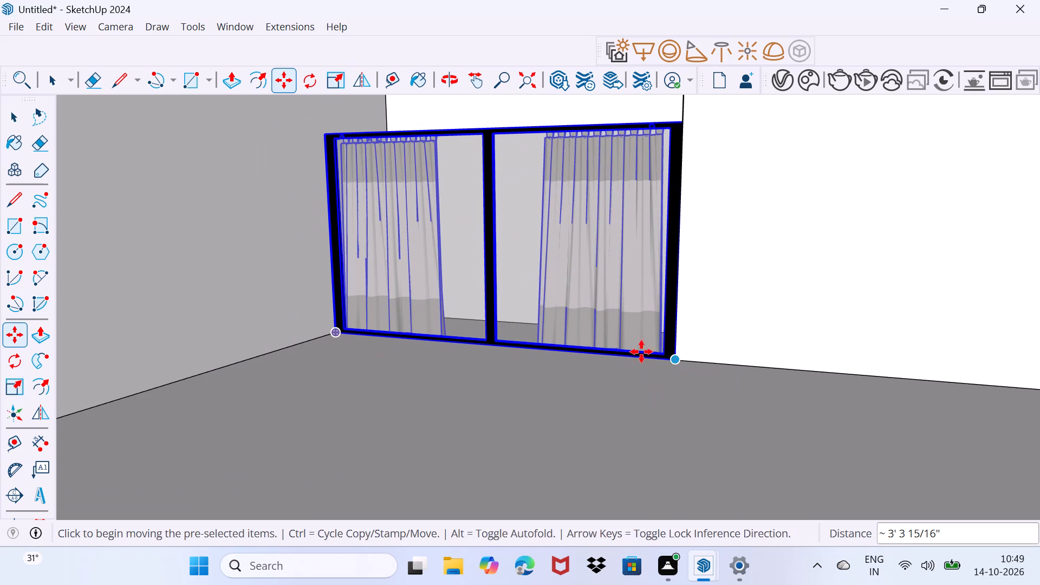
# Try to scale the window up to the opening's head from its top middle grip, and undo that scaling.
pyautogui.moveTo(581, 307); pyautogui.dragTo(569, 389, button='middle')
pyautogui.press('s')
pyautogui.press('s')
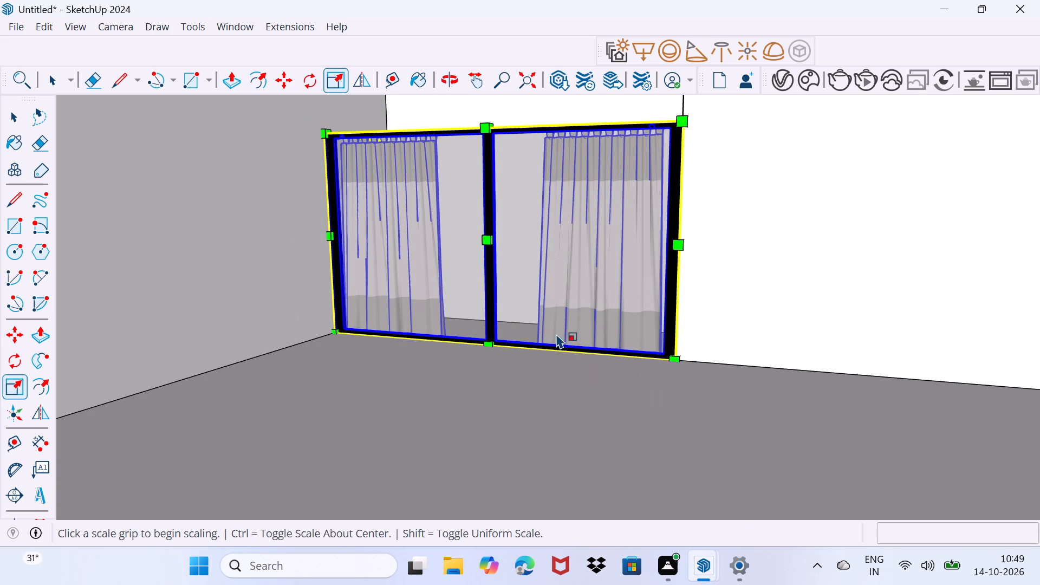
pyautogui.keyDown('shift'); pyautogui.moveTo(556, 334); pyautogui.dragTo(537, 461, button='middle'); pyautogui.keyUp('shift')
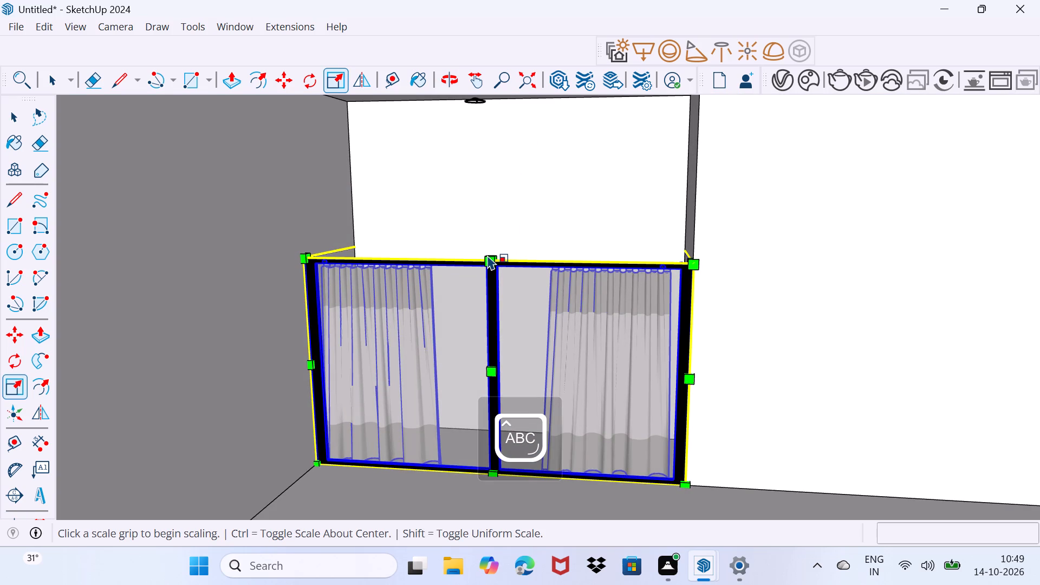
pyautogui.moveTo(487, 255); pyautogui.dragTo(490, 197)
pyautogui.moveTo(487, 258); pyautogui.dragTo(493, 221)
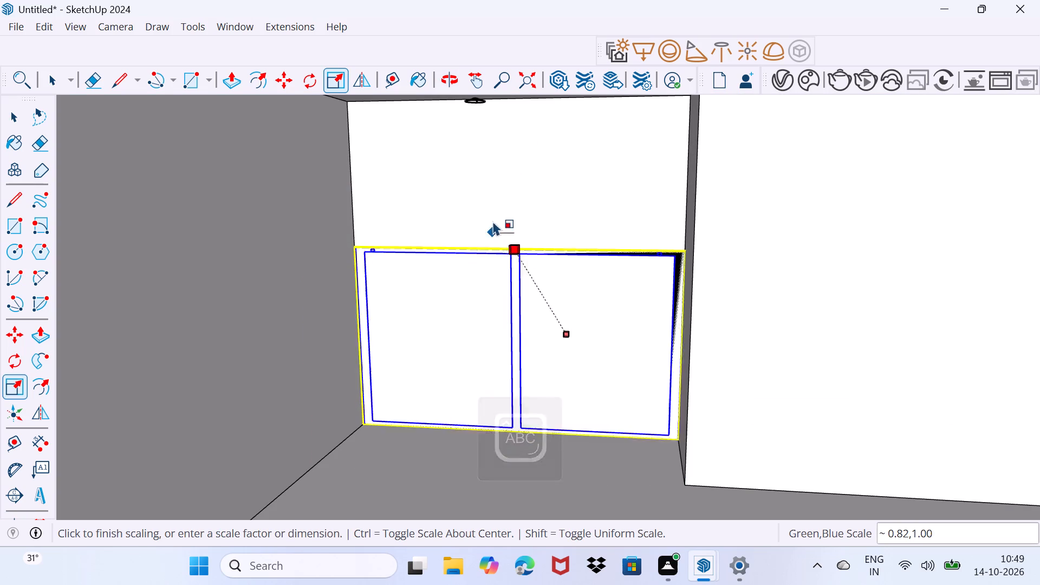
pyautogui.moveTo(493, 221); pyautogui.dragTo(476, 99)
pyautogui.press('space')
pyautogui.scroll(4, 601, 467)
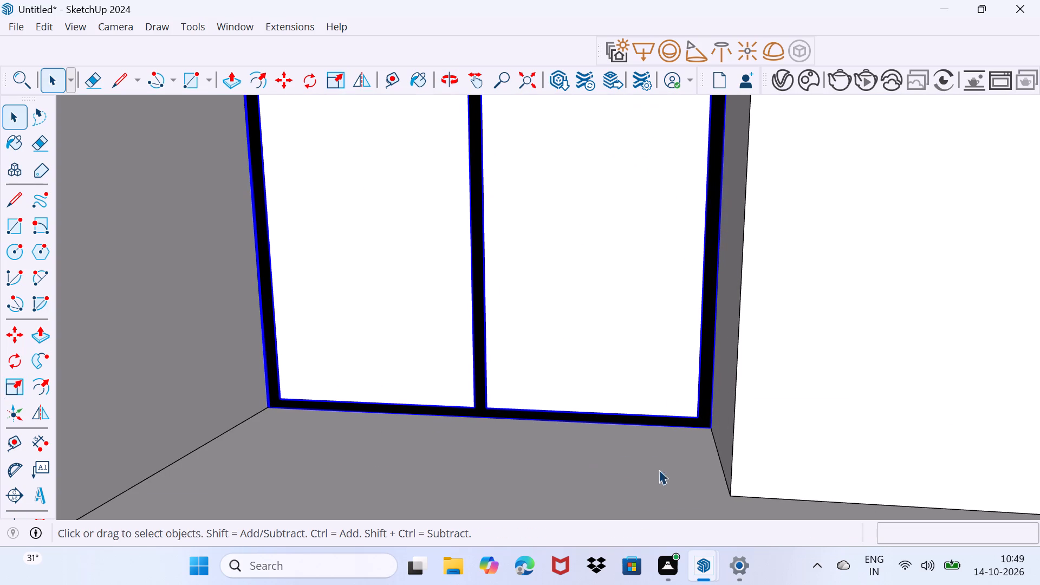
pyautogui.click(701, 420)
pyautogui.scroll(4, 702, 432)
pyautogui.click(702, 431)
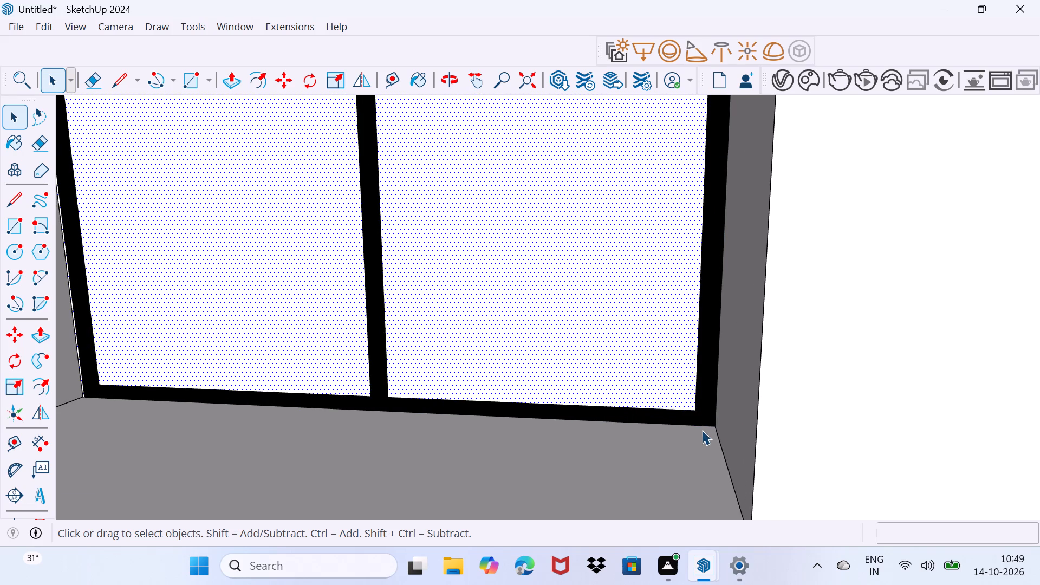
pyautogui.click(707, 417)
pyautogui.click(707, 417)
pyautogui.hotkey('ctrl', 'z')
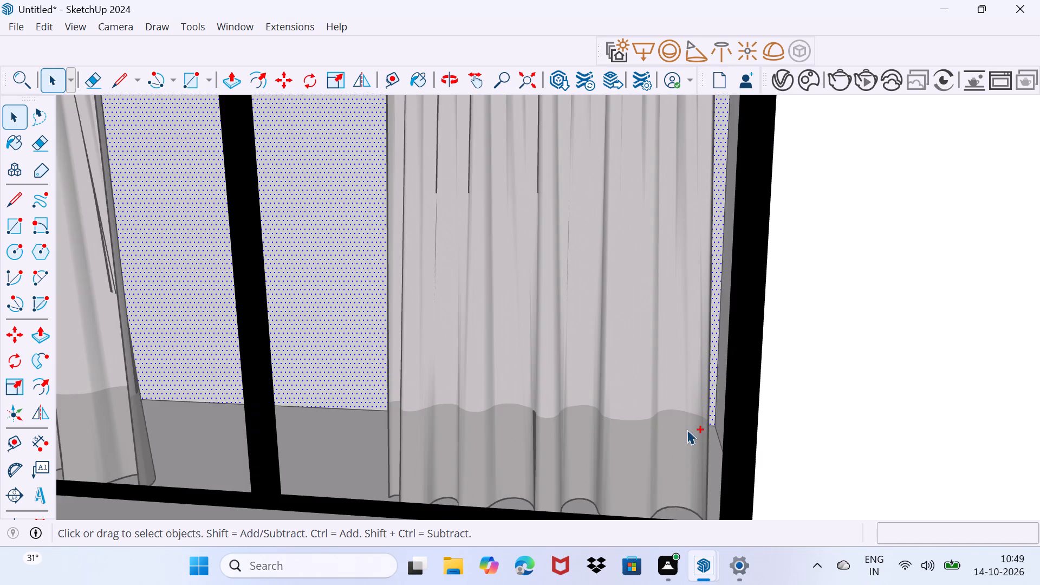
# Move the window out of its opening along the green axis by about 7 feet, keeping it on the floor.
pyautogui.scroll(-13, 669, 427)
pyautogui.scroll(4, 677, 473)
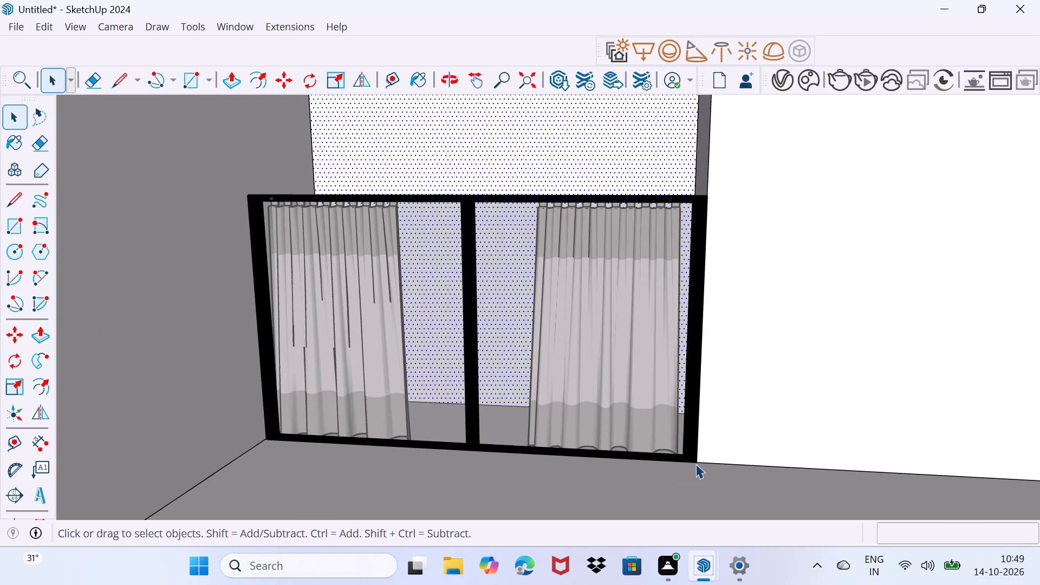
pyautogui.click(692, 458)
pyautogui.scroll(4, 692, 465)
pyautogui.press('m')
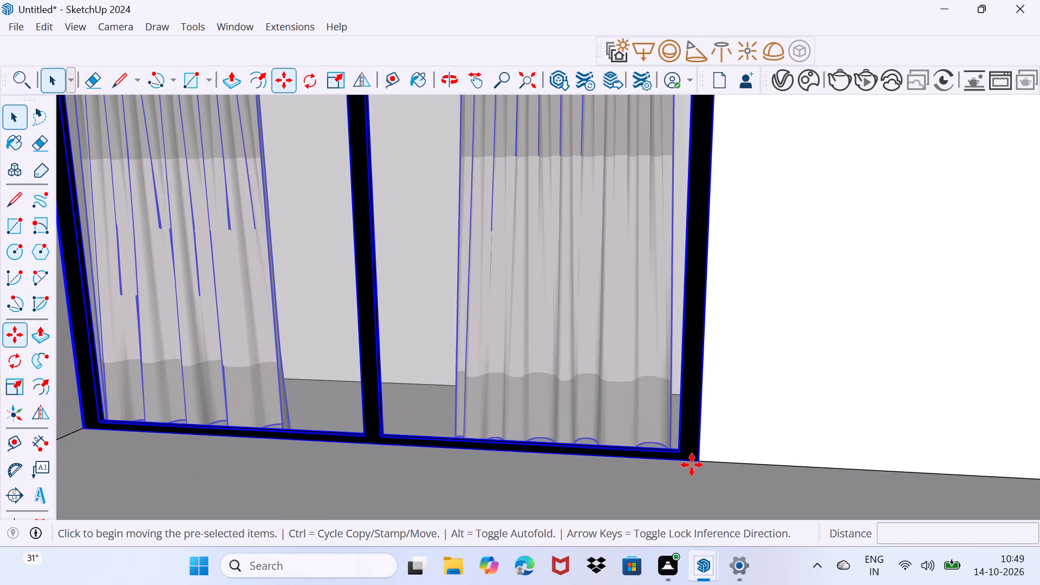
pyautogui.click(703, 461)
pyautogui.scroll(-8, 597, 479)
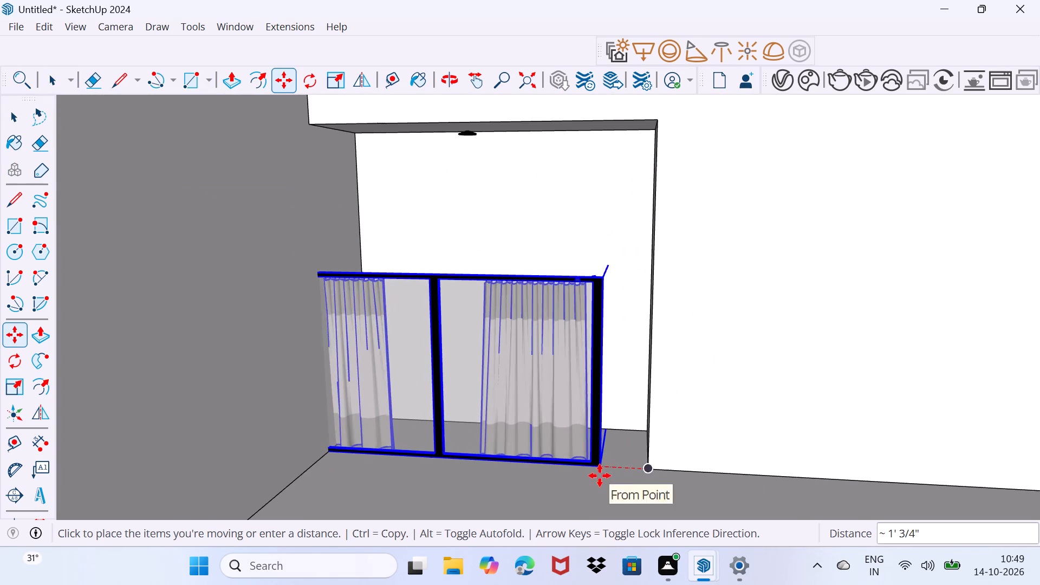
pyautogui.scroll(-8, 600, 491)
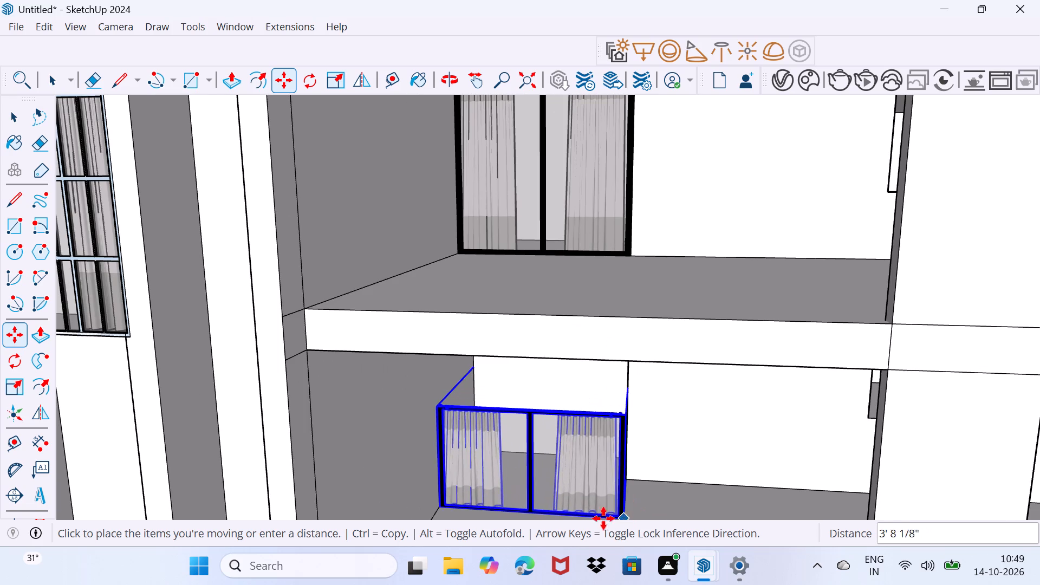
pyautogui.keyDown('shift'); pyautogui.moveTo(613, 512); pyautogui.dragTo(609, 429, button='middle'); pyautogui.keyUp('shift')
pyautogui.keyDown('shift'); pyautogui.scroll(-1, 609, 429); pyautogui.keyUp('shift')
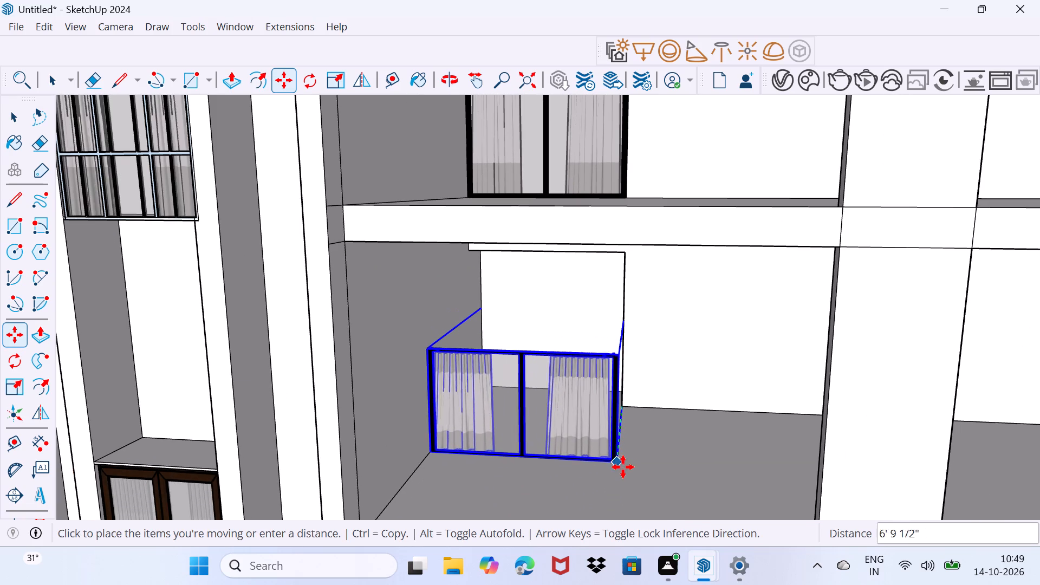
pyautogui.click(623, 472)
# Scale the window upward along the blue axis by about 1.76 to match the height of the opening's head.
pyautogui.press('s')
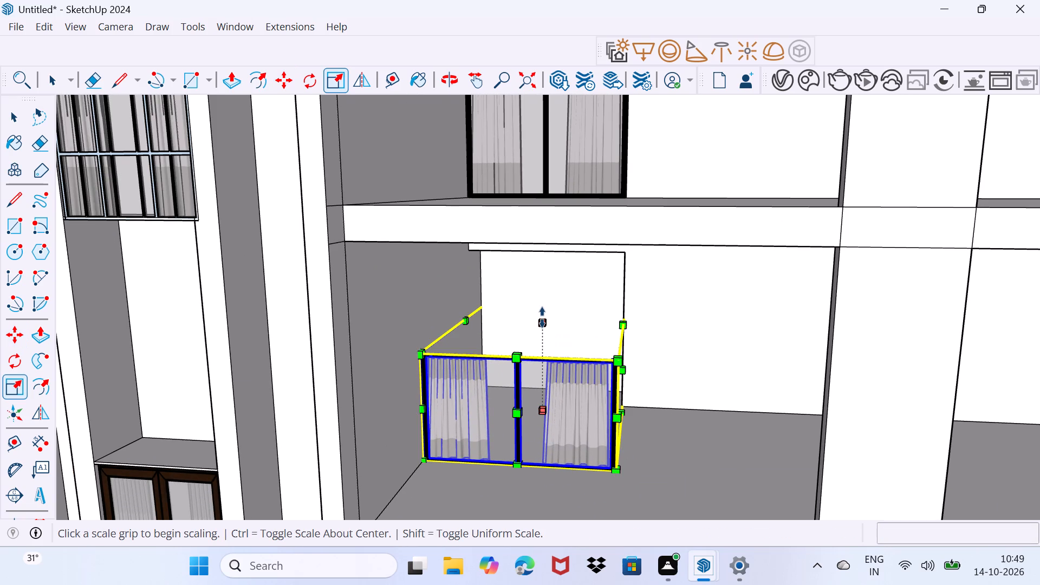
pyautogui.click(542, 317)
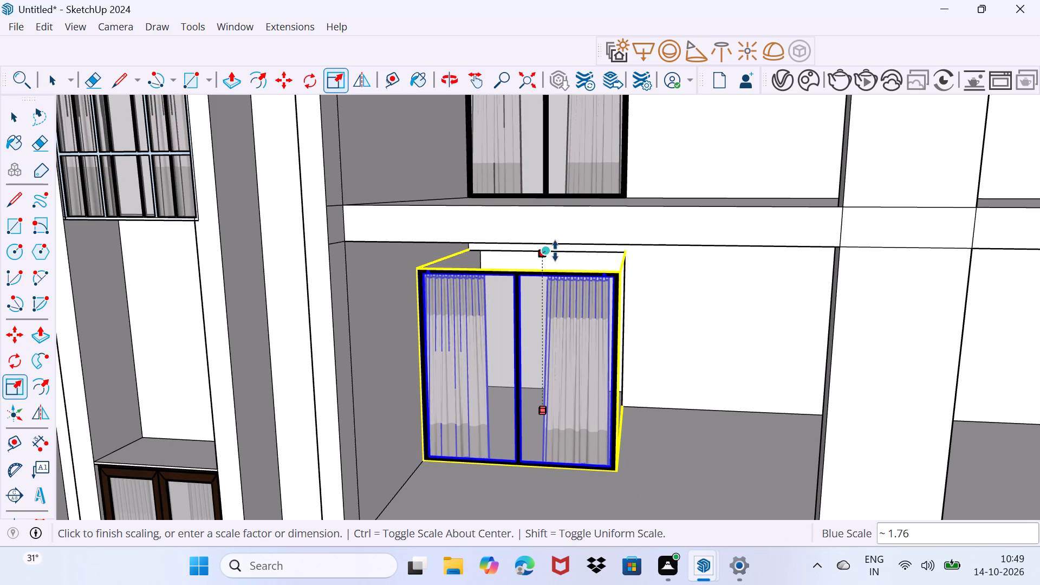
pyautogui.click(556, 256)
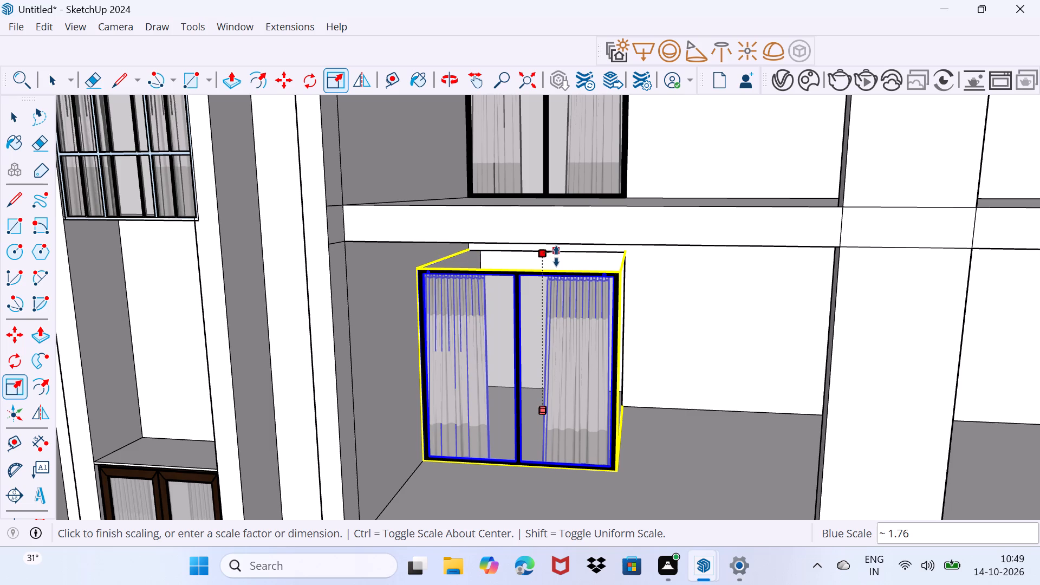
pyautogui.press('space')
# Move the window back along the green axis by about 7' 7 13/16" to the opening's bottom corner, and deselect it.
pyautogui.scroll(4, 620, 496)
pyautogui.moveTo(620, 489); pyautogui.dragTo(632, 480, button='middle')
pyautogui.press('m')
pyautogui.click(630, 453)
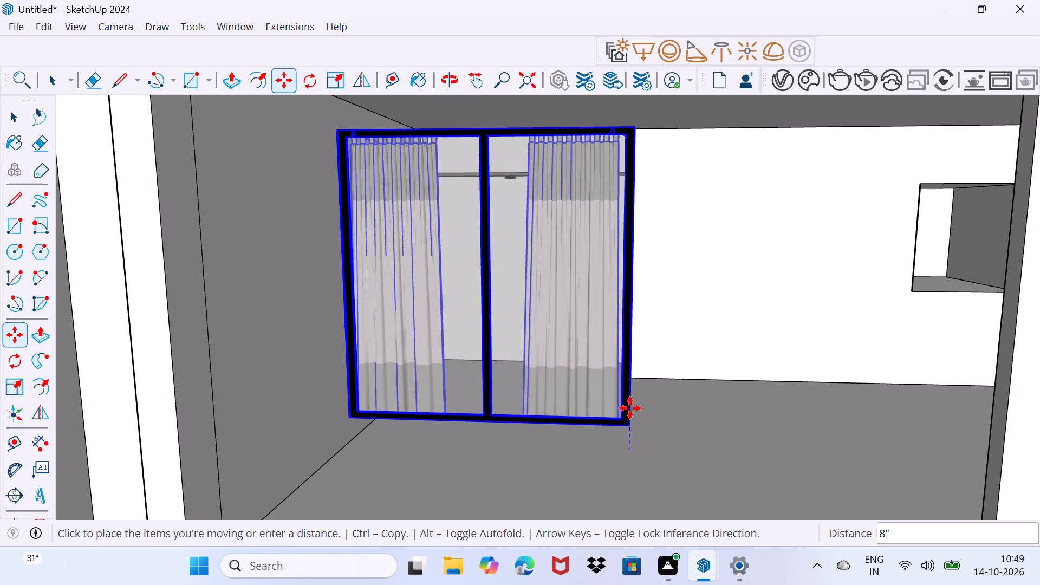
pyautogui.moveTo(623, 408); pyautogui.dragTo(437, 448, button='middle')
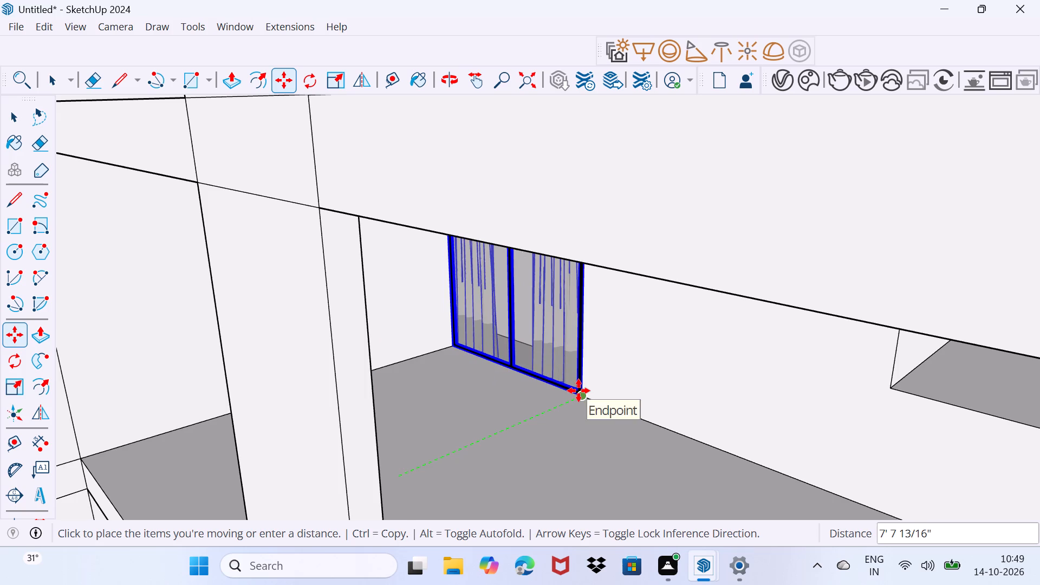
pyautogui.click(578, 391)
pyautogui.press('space')
pyautogui.moveTo(530, 445); pyautogui.dragTo(557, 415)
# Examine the curtained windows fitted on the floors from several angles in front of the building.
pyautogui.moveTo(464, 413); pyautogui.dragTo(588, 355, button='middle')
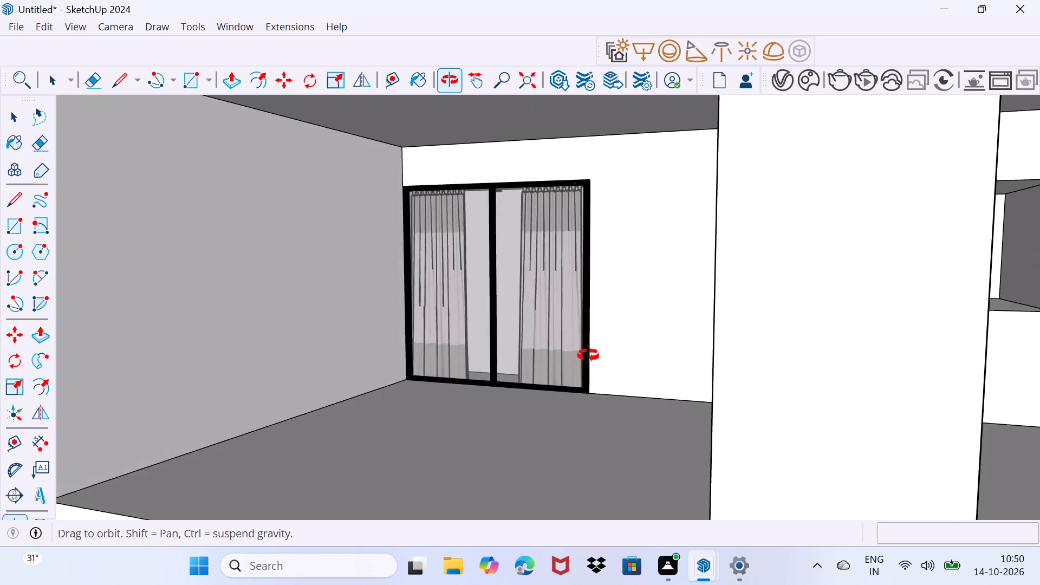
pyautogui.moveTo(588, 355); pyautogui.dragTo(621, 335, button='middle')
pyautogui.scroll(-11, 554, 462)
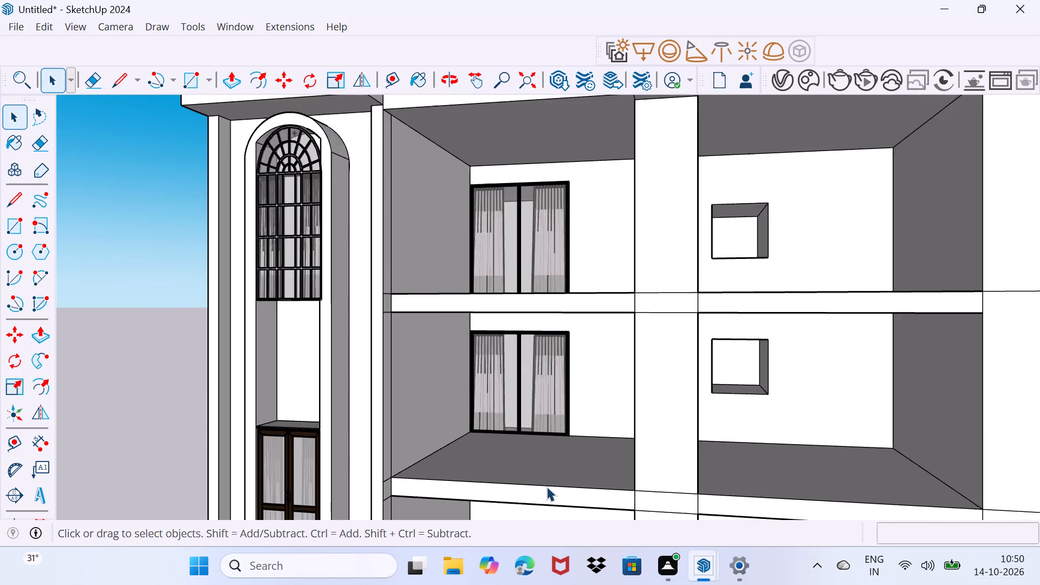
pyautogui.scroll(-6, 547, 486)
pyautogui.moveTo(528, 476); pyautogui.dragTo(585, 496, button='middle')
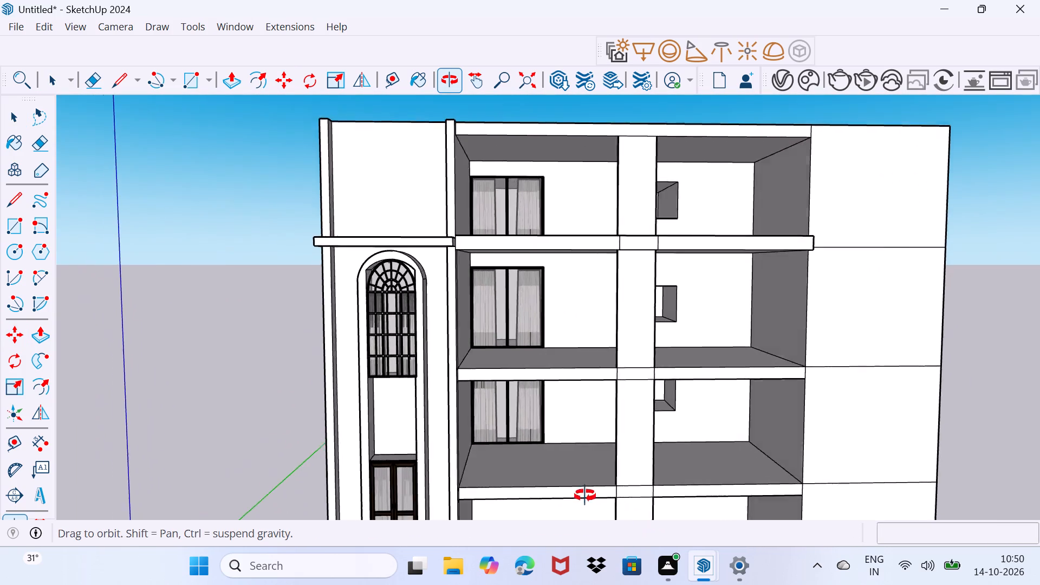
pyautogui.moveTo(585, 496); pyautogui.dragTo(470, 506, button='middle')
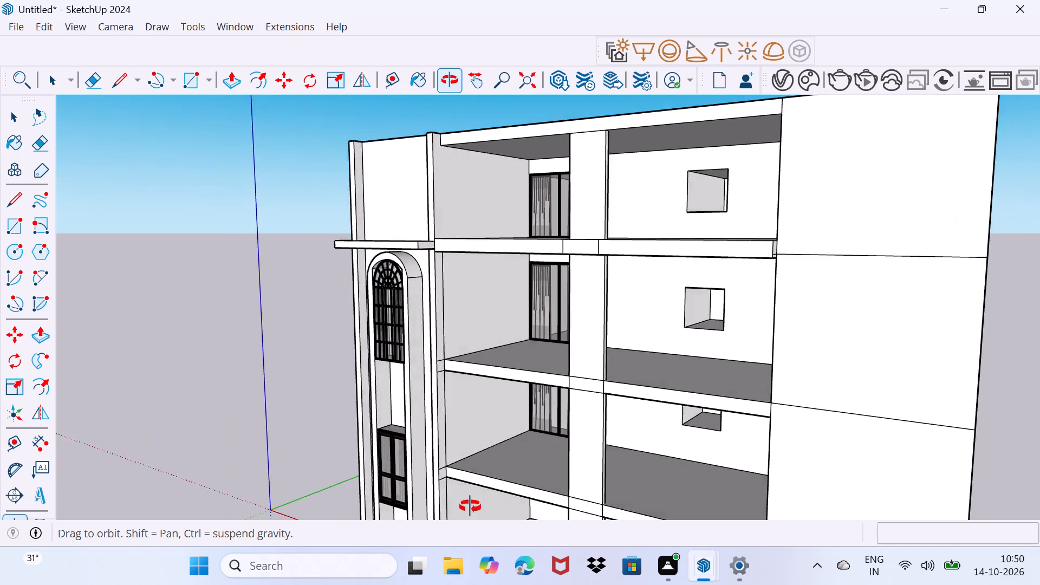
pyautogui.moveTo(470, 506); pyautogui.dragTo(482, 538, button='middle')
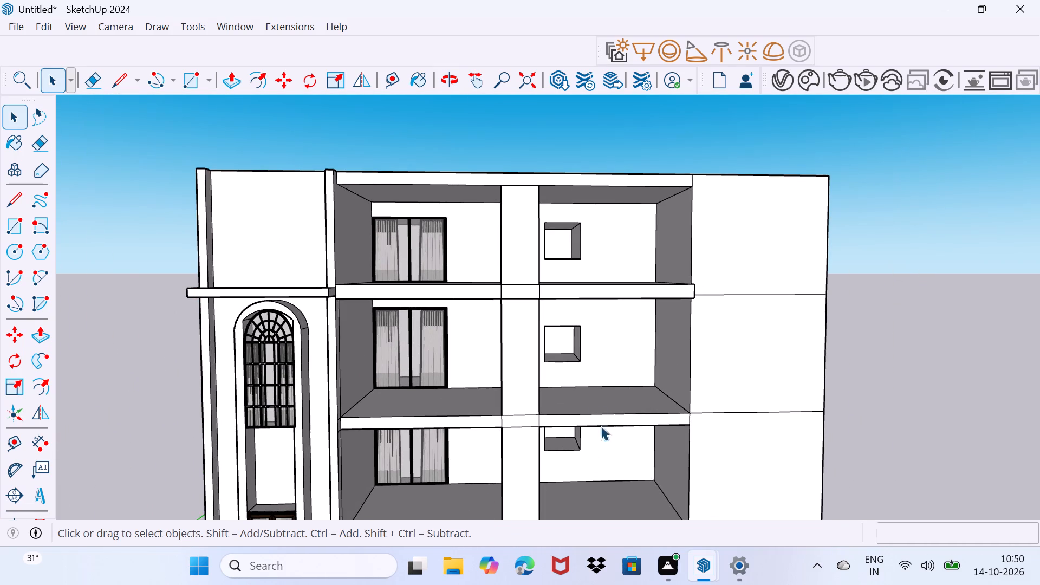
# Search the 3D Warehouse for "WINDOW" models.
pyautogui.scroll(2, 586, 387)
pyautogui.scroll(5, 550, 283)
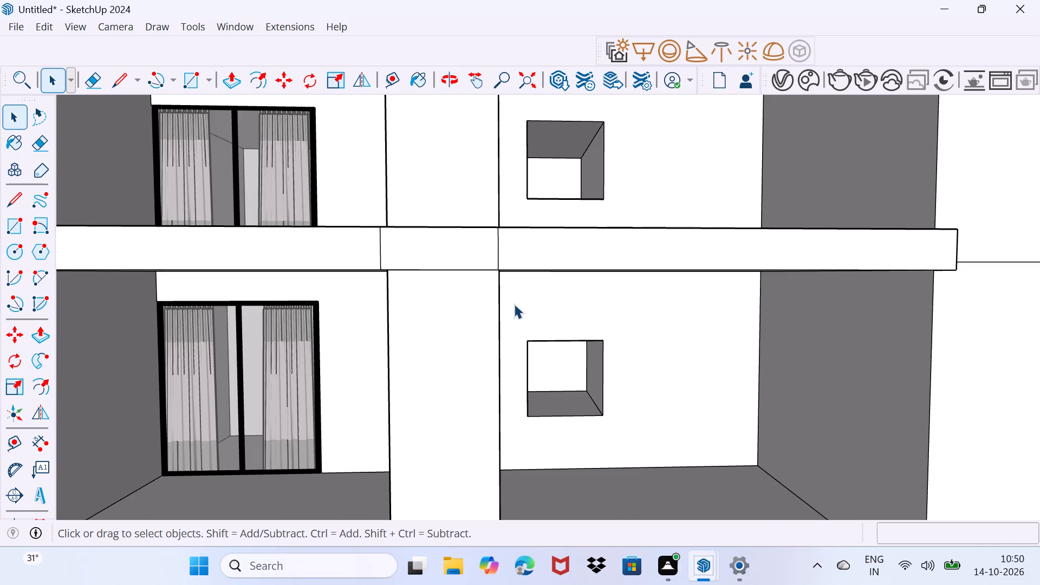
pyautogui.click(232, 28)
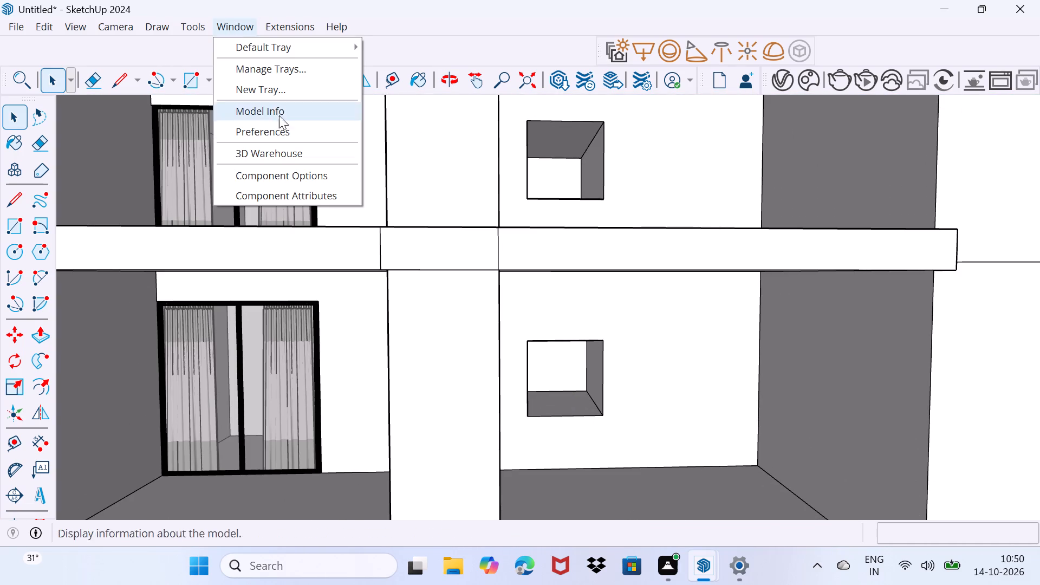
pyautogui.click(273, 157)
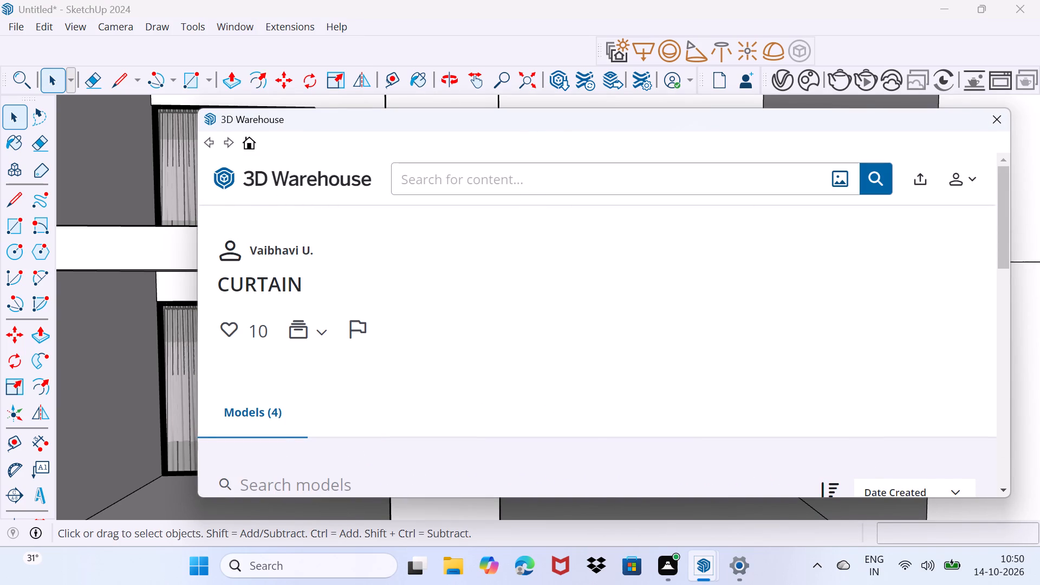
pyautogui.click(510, 177)
pyautogui.write('WINDOW')
pyautogui.press('Return')
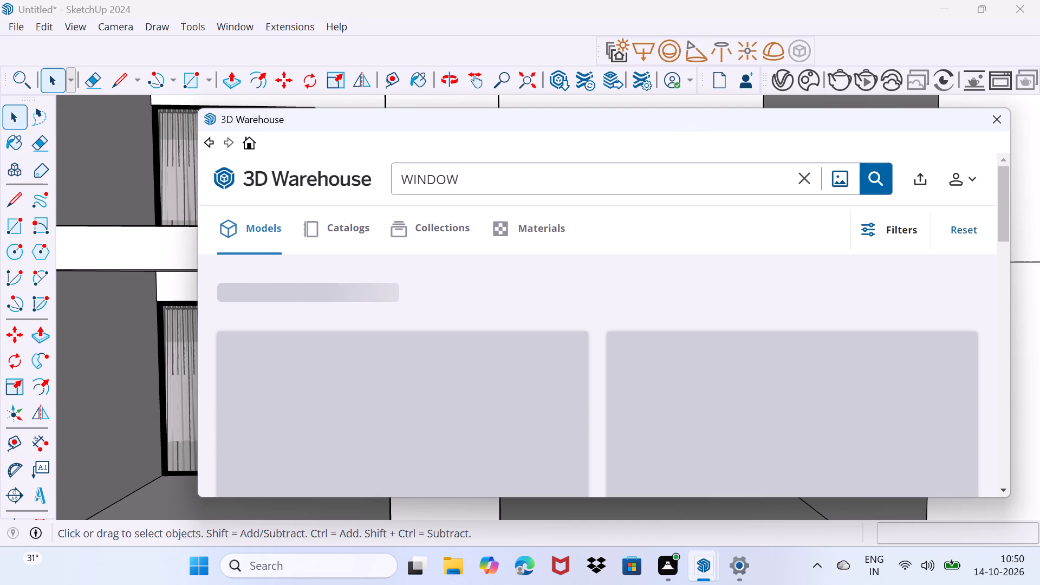
# Browse the window models found for a simple framed window suited to the small square openings.
pyautogui.scroll(-3, 562, 310)
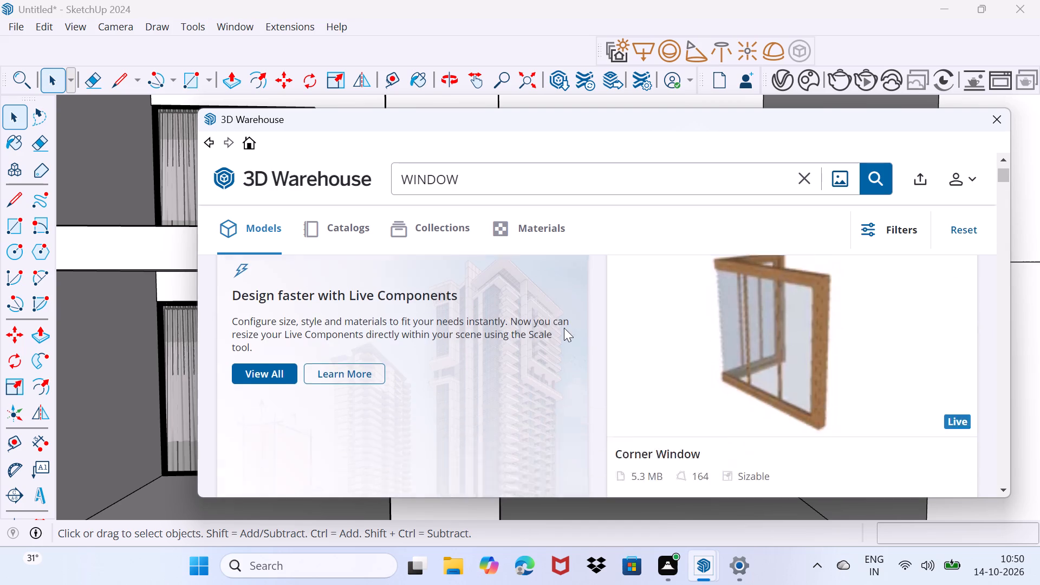
pyautogui.scroll(-7, 563, 330)
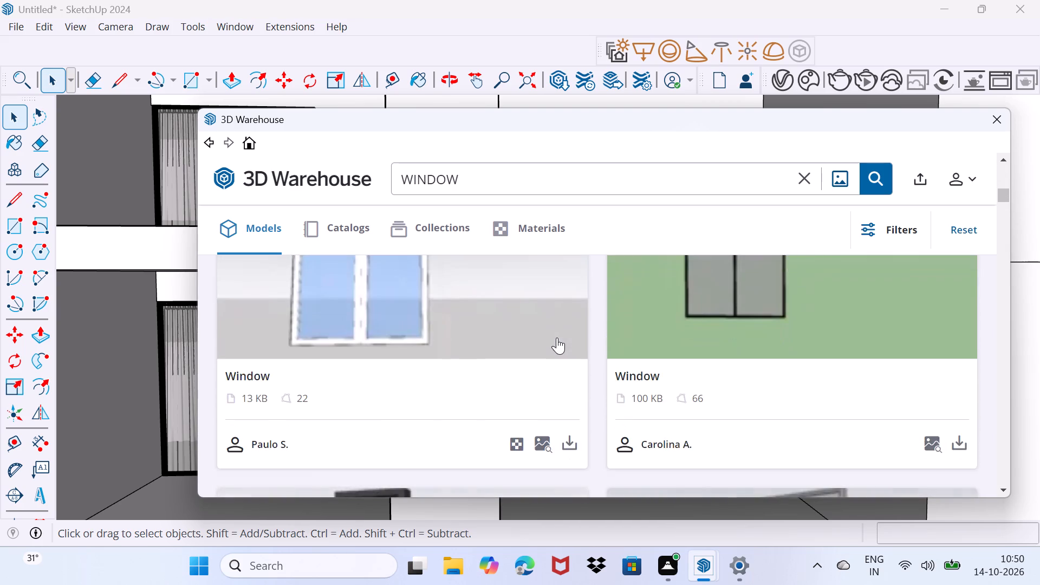
pyautogui.scroll(-12, 557, 338)
pyautogui.middleClick(554, 357)
pyautogui.scroll(-2, 563, 423)
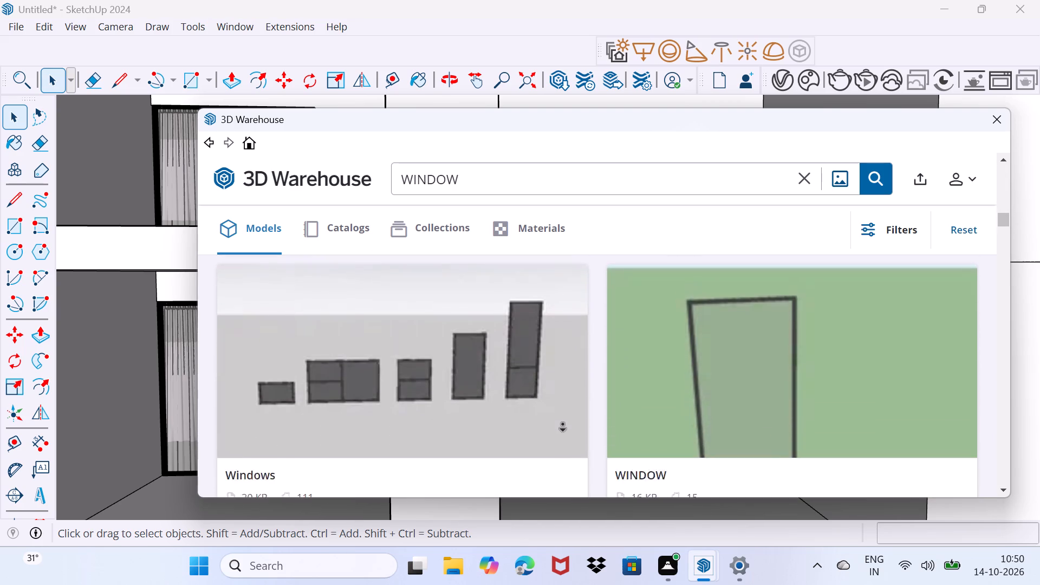
pyautogui.scroll(-2, 563, 424)
pyautogui.middleClick(562, 433)
pyautogui.scroll(-7, 562, 433)
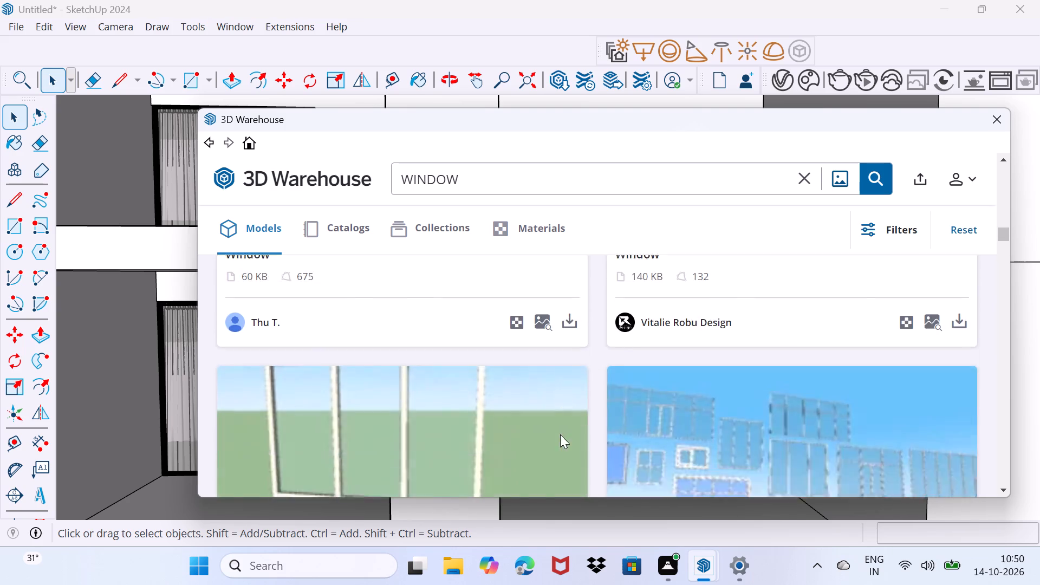
pyautogui.scroll(-11, 560, 434)
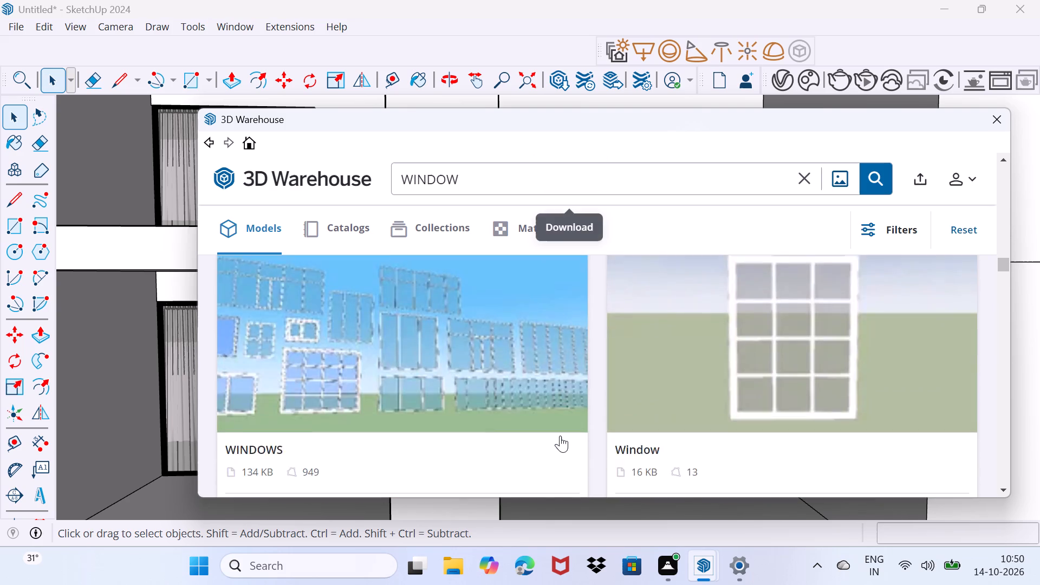
pyautogui.scroll(-12, 560, 435)
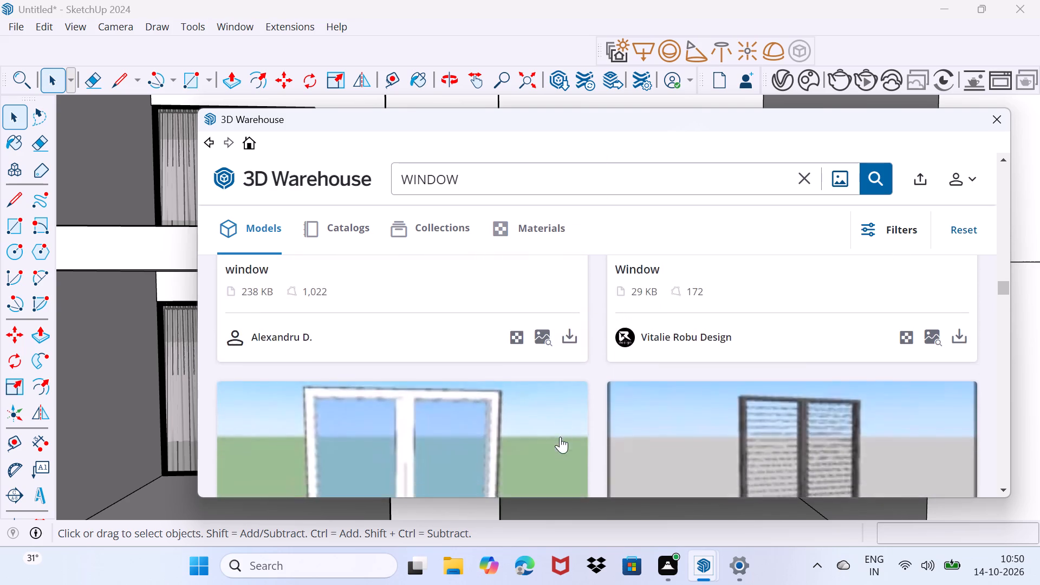
pyautogui.scroll(-6, 560, 437)
pyautogui.scroll(-3, 443, 347)
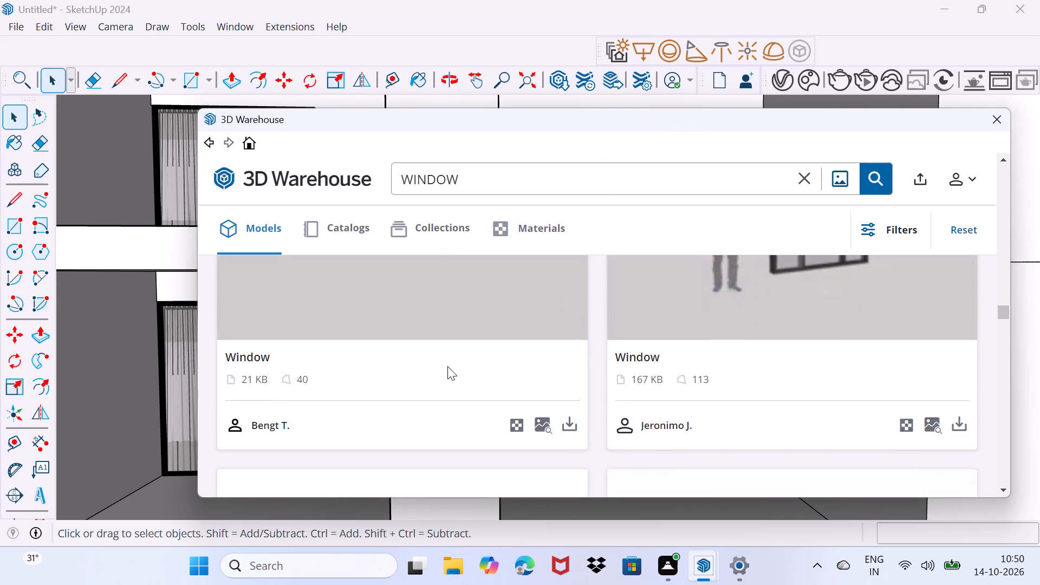
pyautogui.scroll(-16, 447, 366)
pyautogui.scroll(7, 447, 366)
pyautogui.scroll(-3, 447, 366)
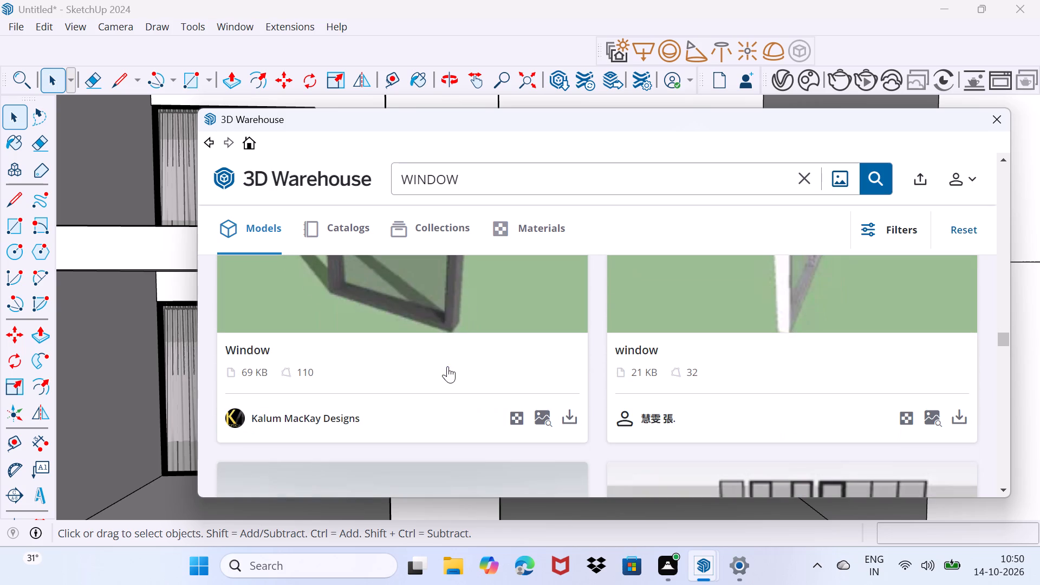
# Load the 69 KB dark-framed "Window" model into the scene and place it on the floor below the small square opening, one storey below the top.
pyautogui.click(574, 416)
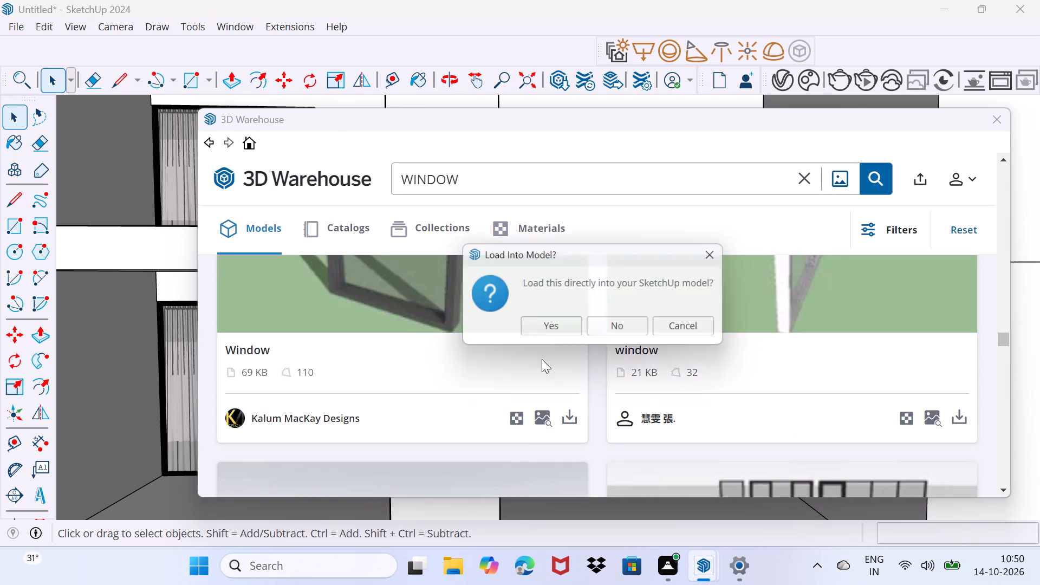
pyautogui.click(542, 324)
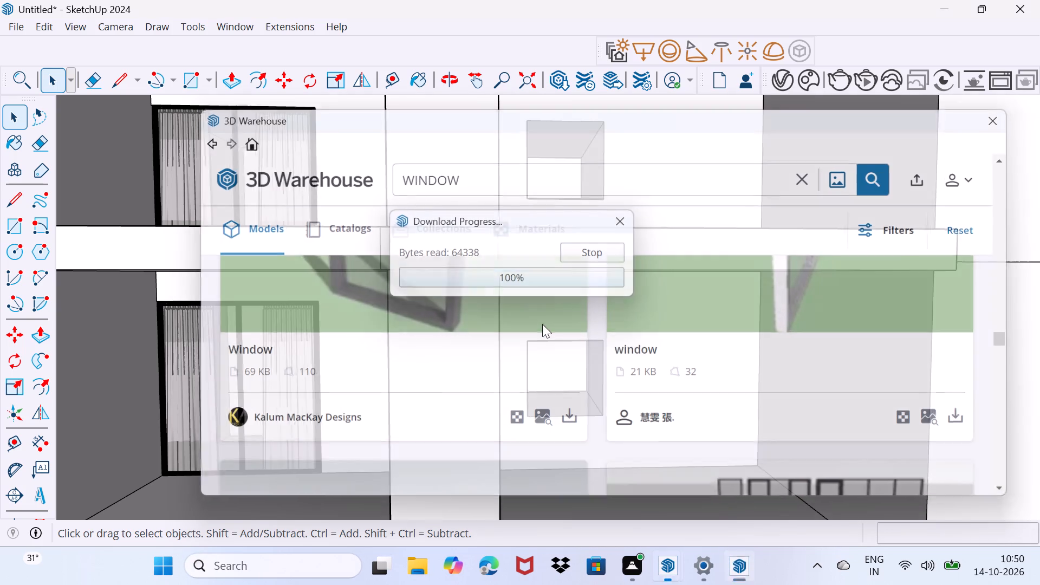
pyautogui.scroll(4, 572, 420)
pyautogui.scroll(-8, 573, 417)
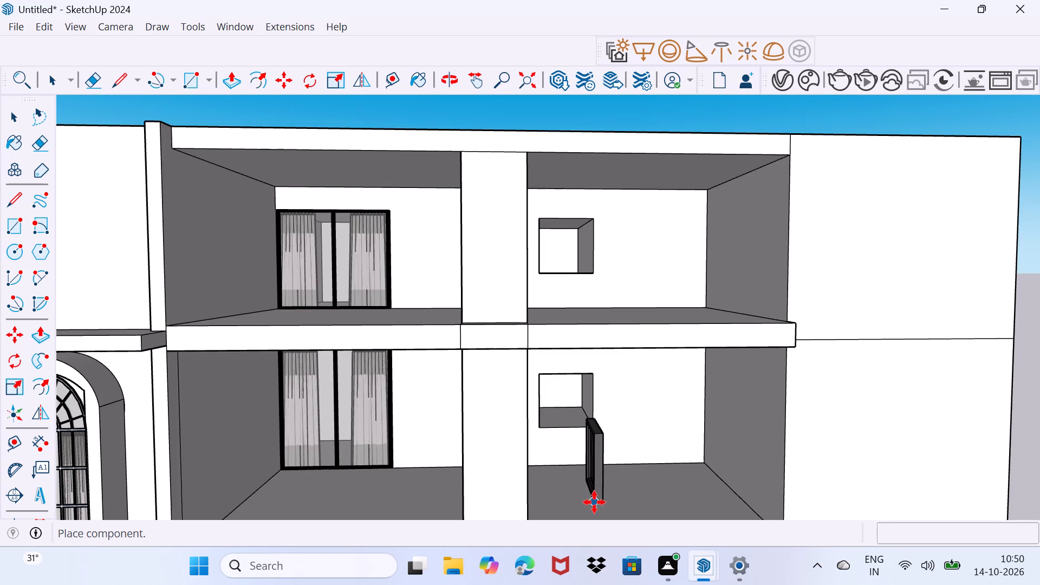
pyautogui.click(594, 502)
# Rotate the placed window 90° about the vertical axis on the floor so it lies parallel to the back wall.
pyautogui.scroll(-1, 623, 495)
pyautogui.moveTo(623, 495); pyautogui.dragTo(557, 499, button='middle')
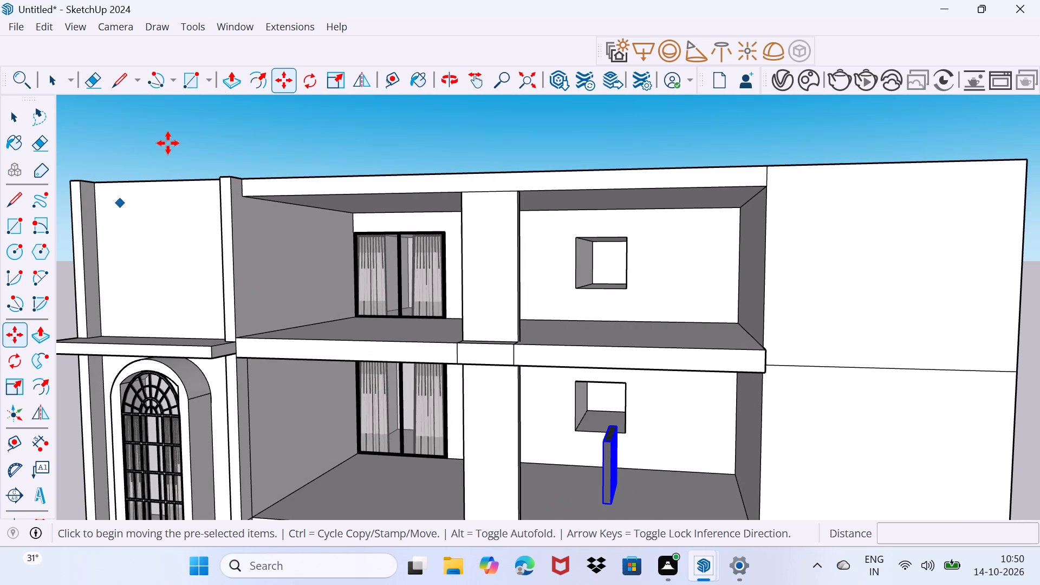
pyautogui.click(316, 79)
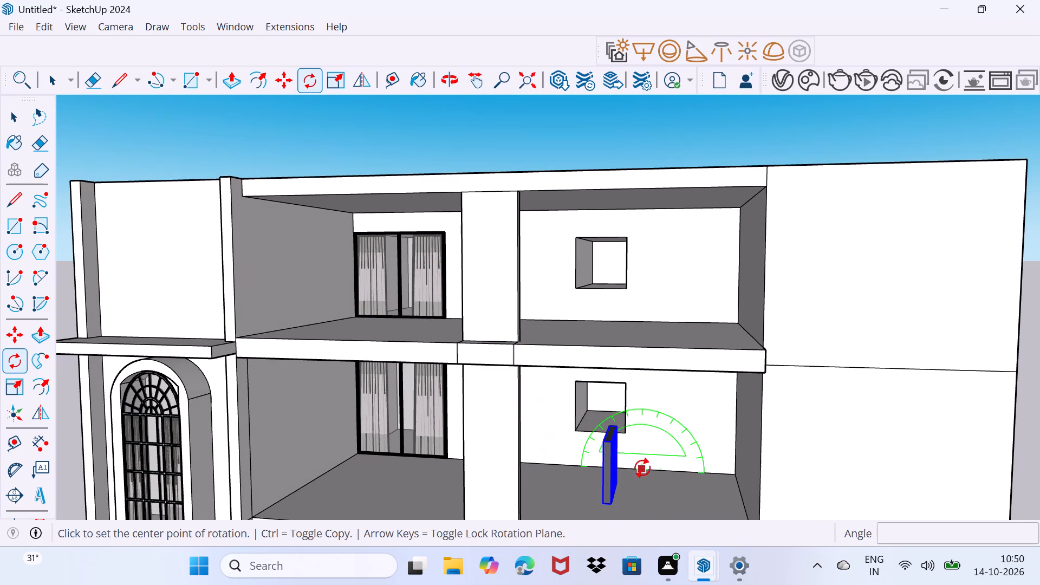
pyautogui.keyDown('shift'); pyautogui.moveTo(639, 466); pyautogui.dragTo(630, 291, button='middle'); pyautogui.keyUp('shift')
pyautogui.moveTo(628, 297); pyautogui.dragTo(657, 383, button='middle')
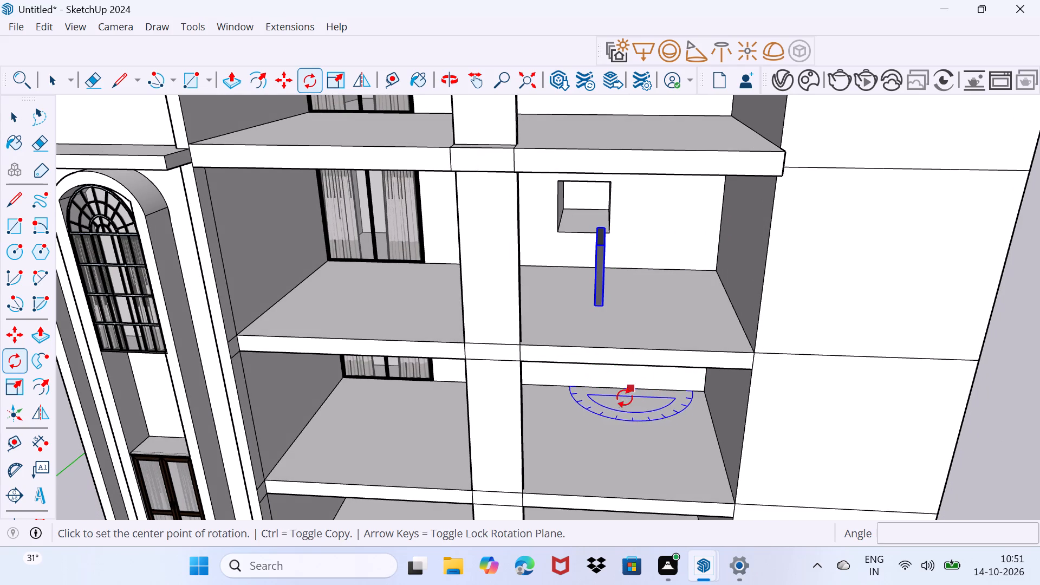
pyautogui.click(658, 318)
pyautogui.click(654, 278)
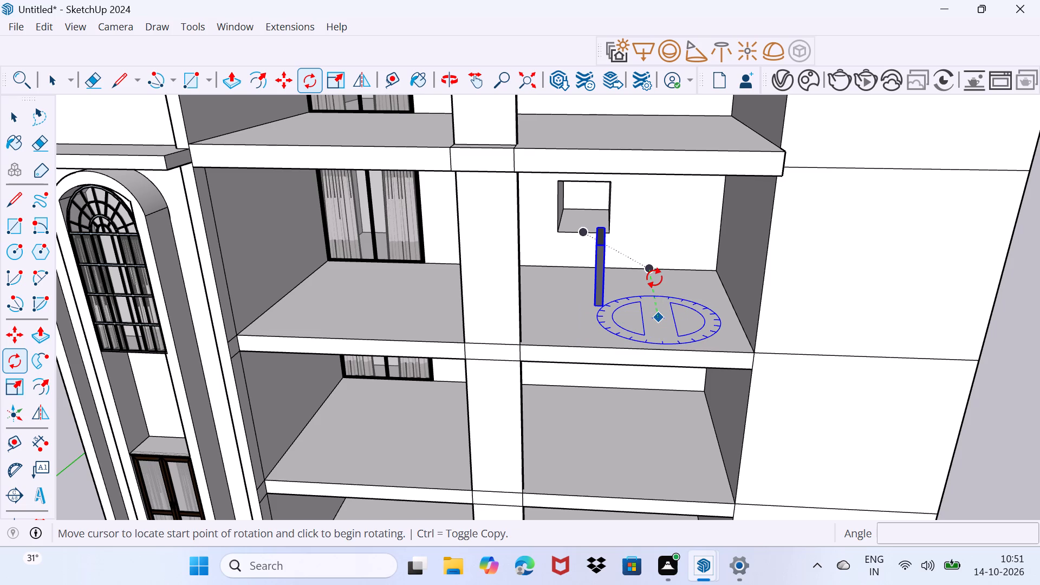
pyautogui.click(722, 320)
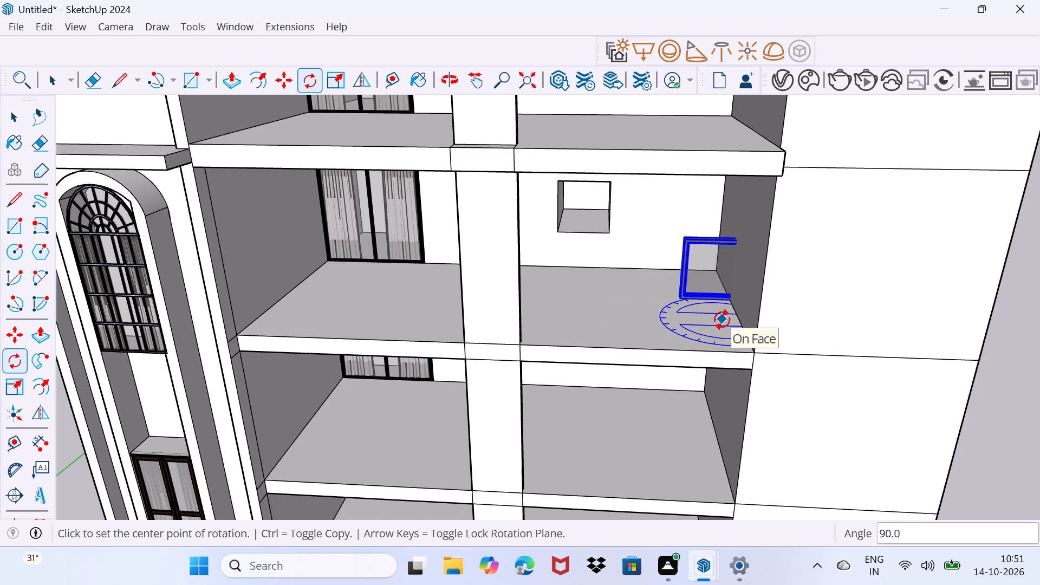
pyautogui.press('space')
pyautogui.scroll(4, 693, 296)
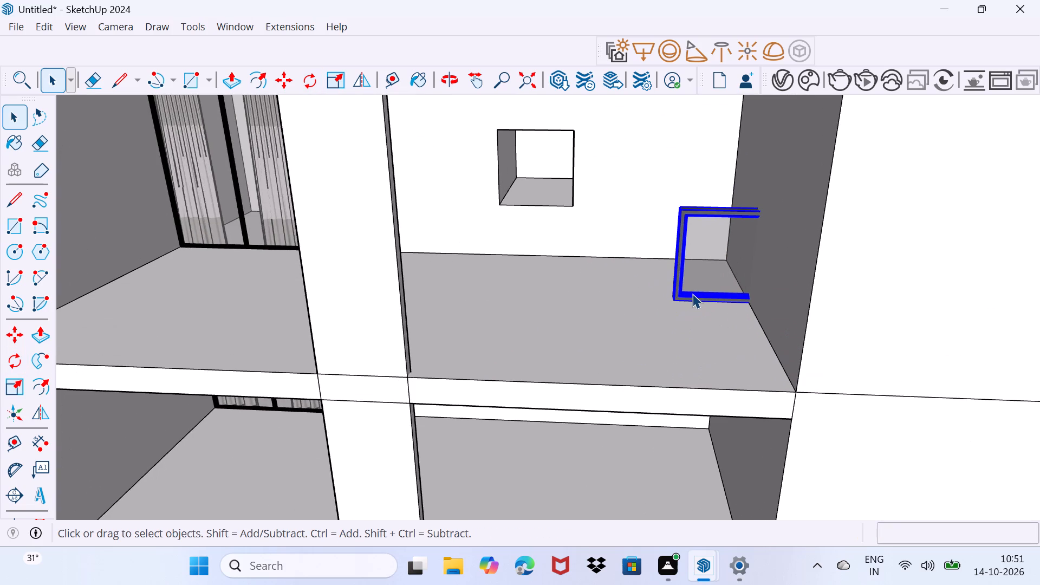
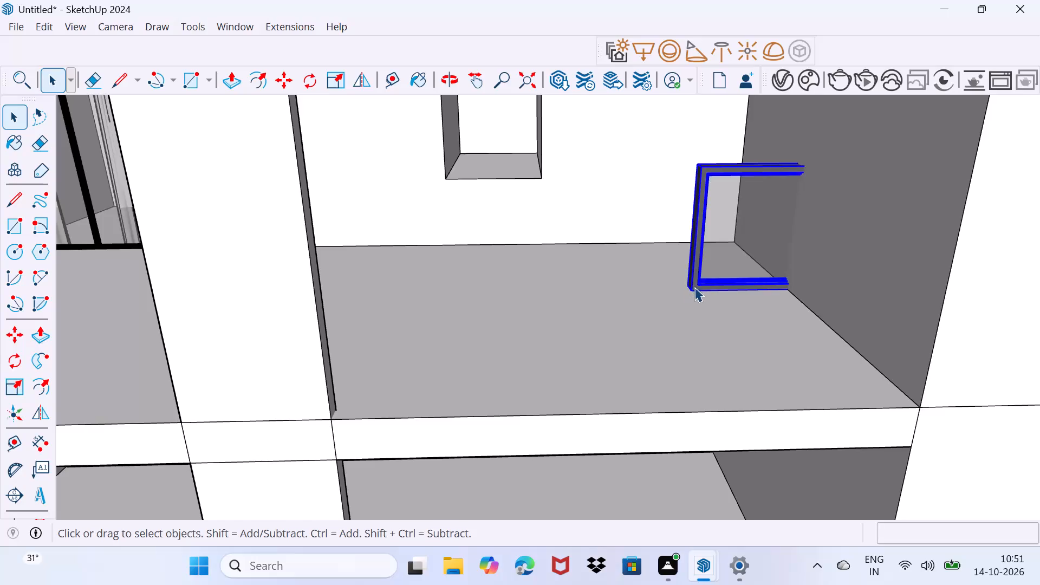
# Move the selected window about 7' 9 3/8" by its lower corner so it stands on the floor just in front of the small square opening.
pyautogui.scroll(2, 692, 292)
pyautogui.press('m')
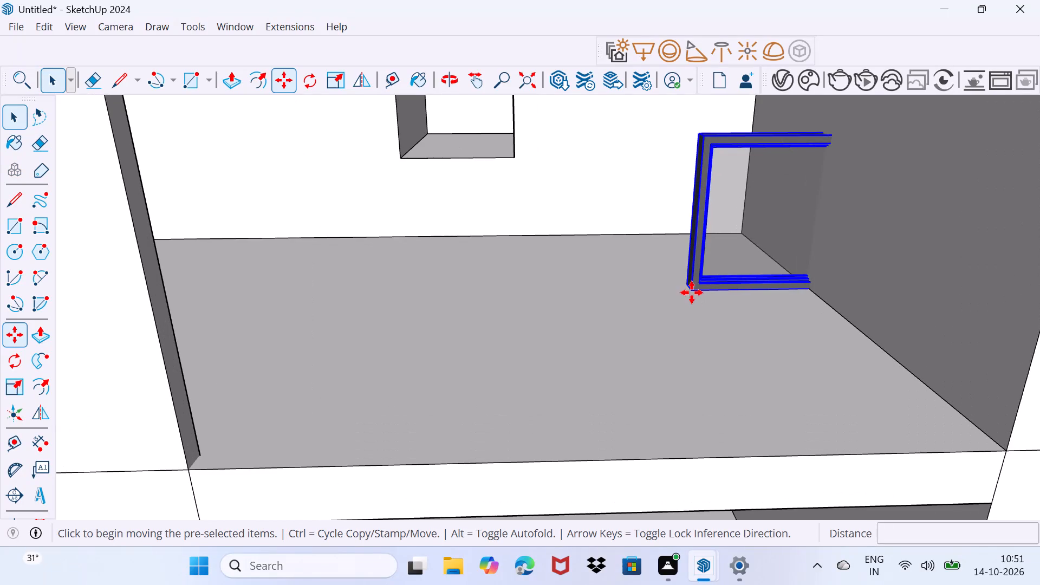
pyautogui.click(690, 283)
pyautogui.scroll(-3, 482, 259)
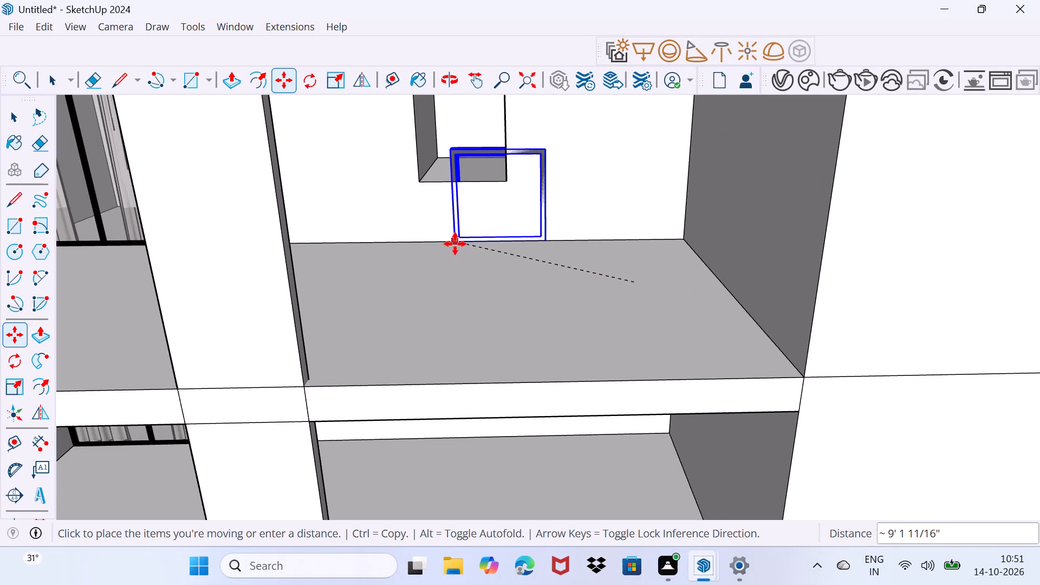
pyautogui.moveTo(434, 226); pyautogui.dragTo(492, 336, button='middle')
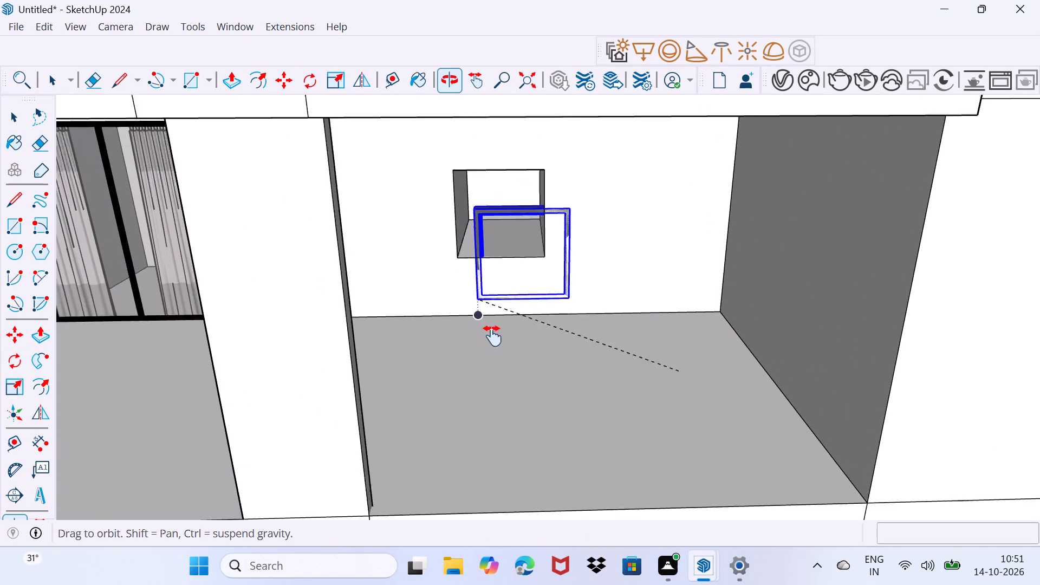
pyautogui.moveTo(492, 336); pyautogui.dragTo(492, 336, button='middle')
pyautogui.scroll(3, 476, 295)
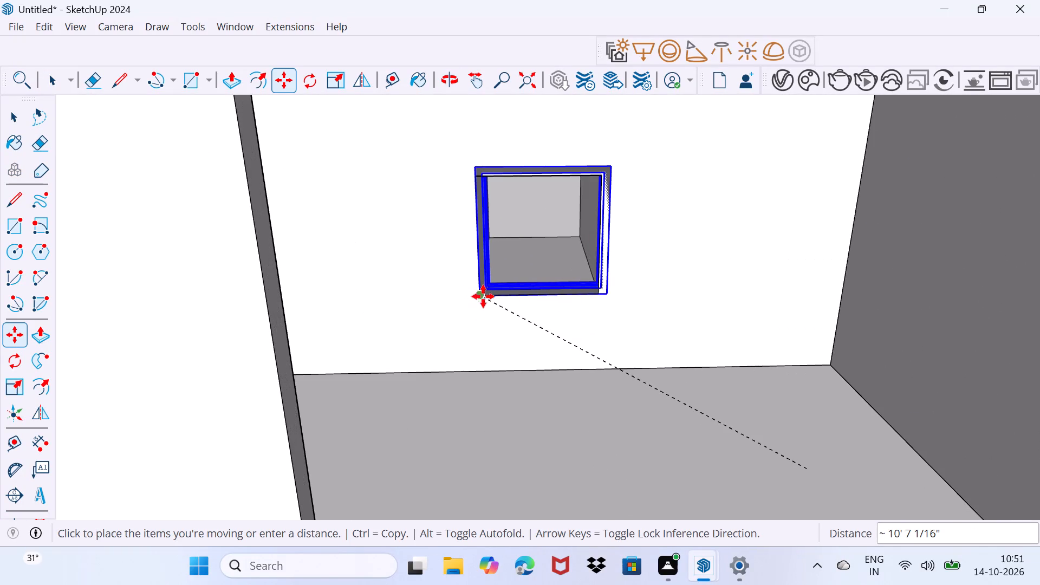
pyautogui.click(500, 453)
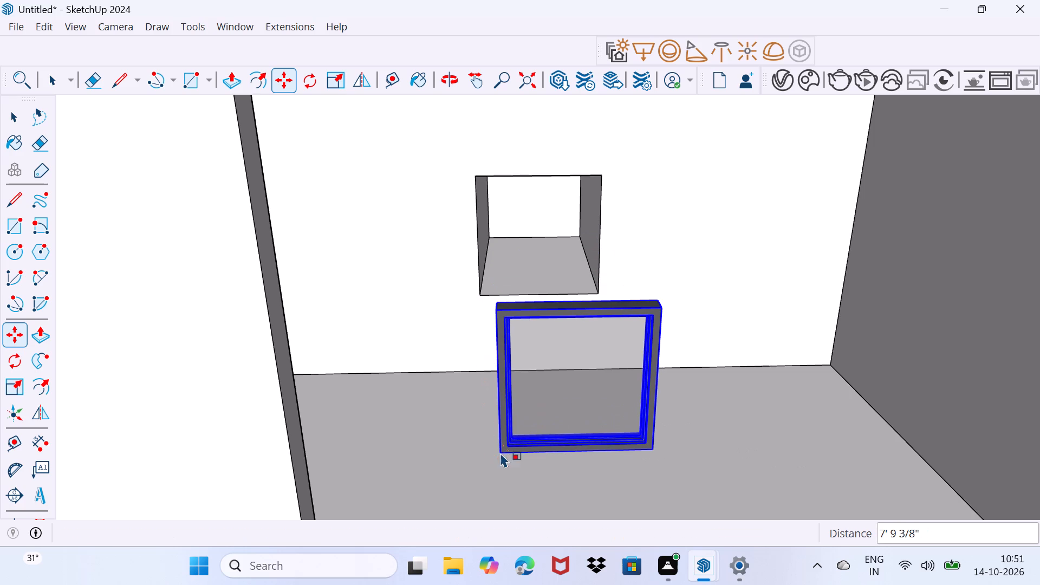
# Scale the window along the green axis from its side to make it slightly narrower, closer to the opening's width.
pyautogui.press('s')
pyautogui.moveTo(505, 422); pyautogui.dragTo(567, 406, button='middle')
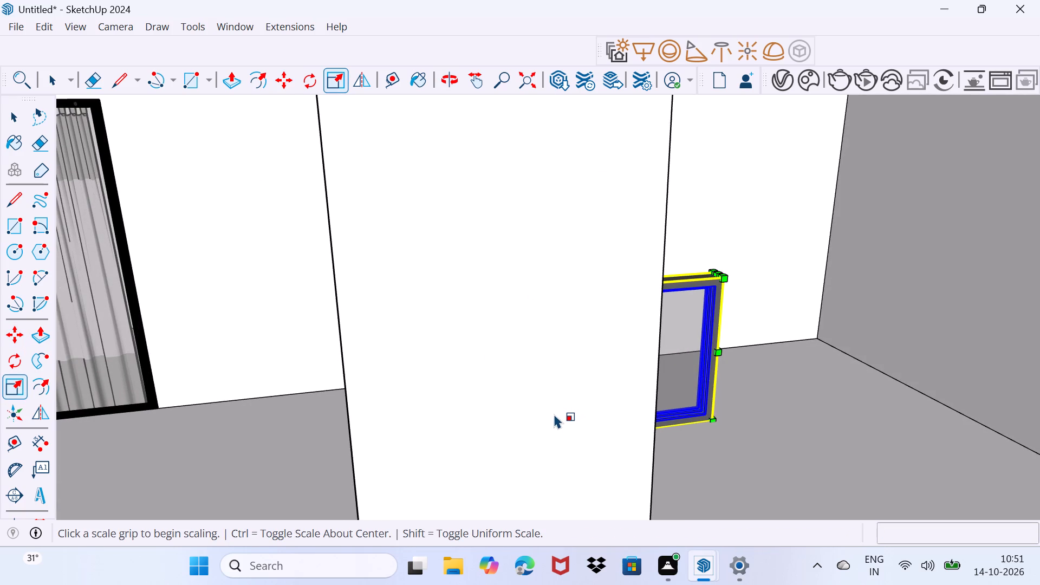
pyautogui.scroll(3, 707, 379)
pyautogui.moveTo(705, 376); pyautogui.dragTo(623, 390, button='middle')
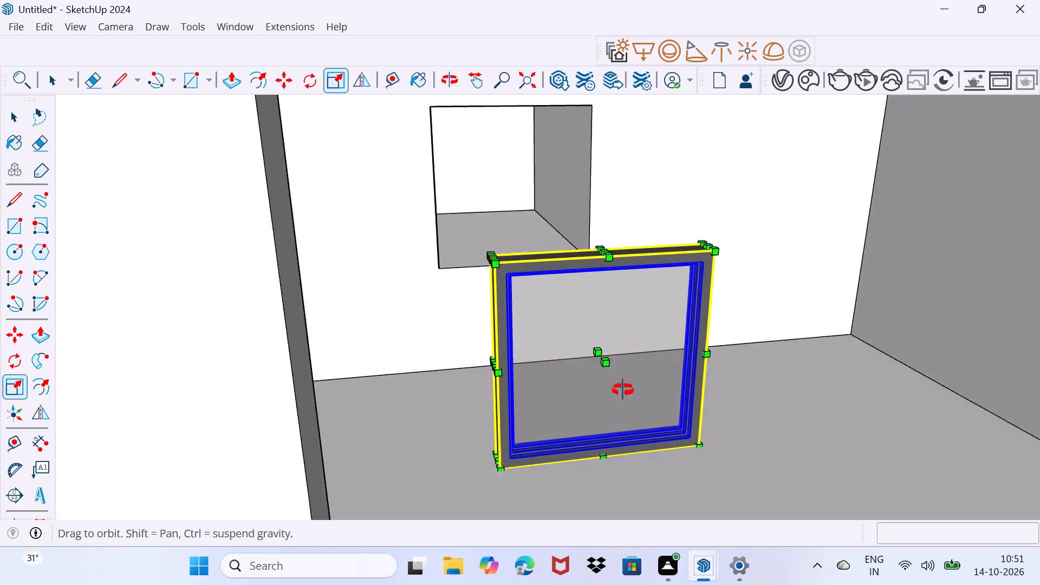
pyautogui.moveTo(623, 390); pyautogui.dragTo(506, 376, button='middle')
pyautogui.scroll(3, 467, 354)
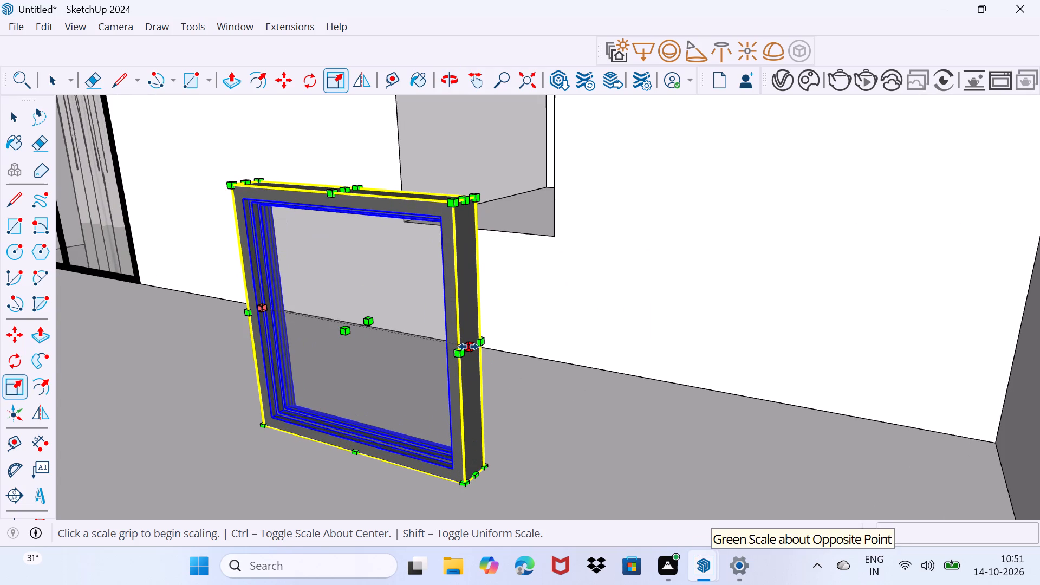
pyautogui.click(469, 347)
pyautogui.click(444, 340)
# Move the window by its lower back corner up to the matching lower corner of the small square opening in the back wall.
pyautogui.moveTo(457, 442); pyautogui.dragTo(460, 442, button='middle')
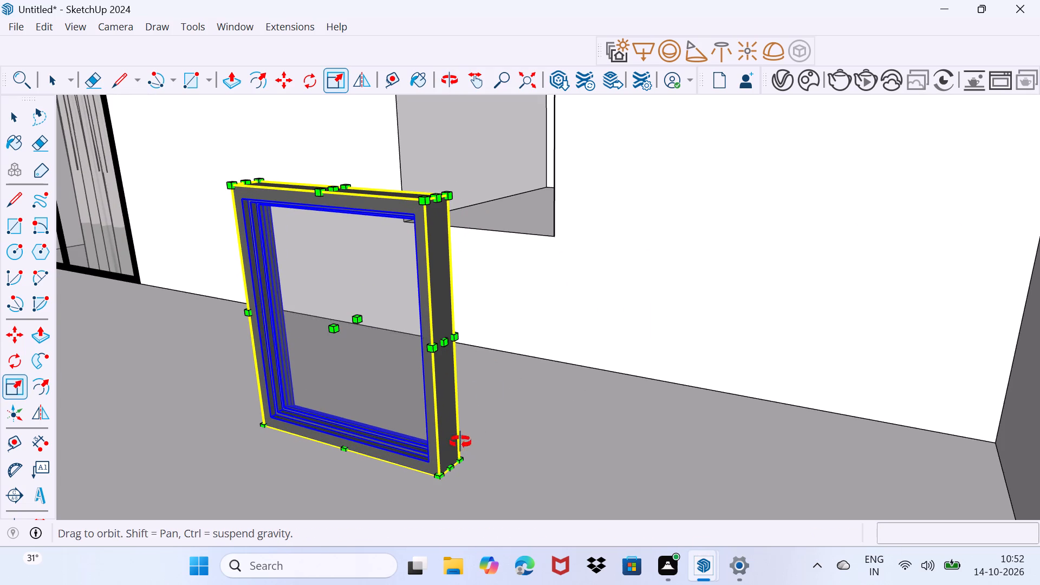
pyautogui.moveTo(460, 442); pyautogui.dragTo(531, 418, button='middle')
pyautogui.scroll(2, 540, 451)
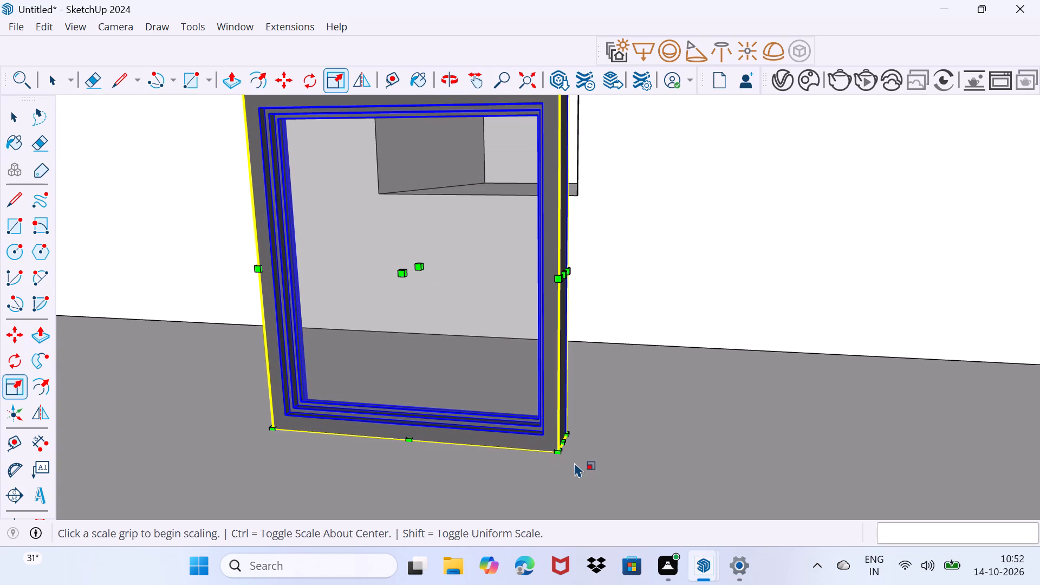
pyautogui.press('m')
pyautogui.click(569, 428)
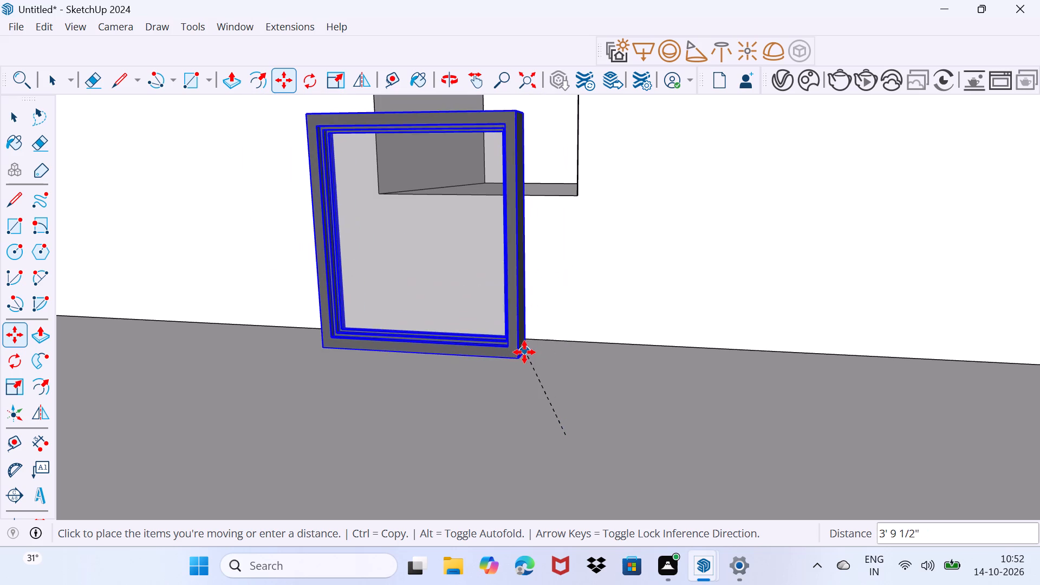
pyautogui.scroll(-2, 562, 276)
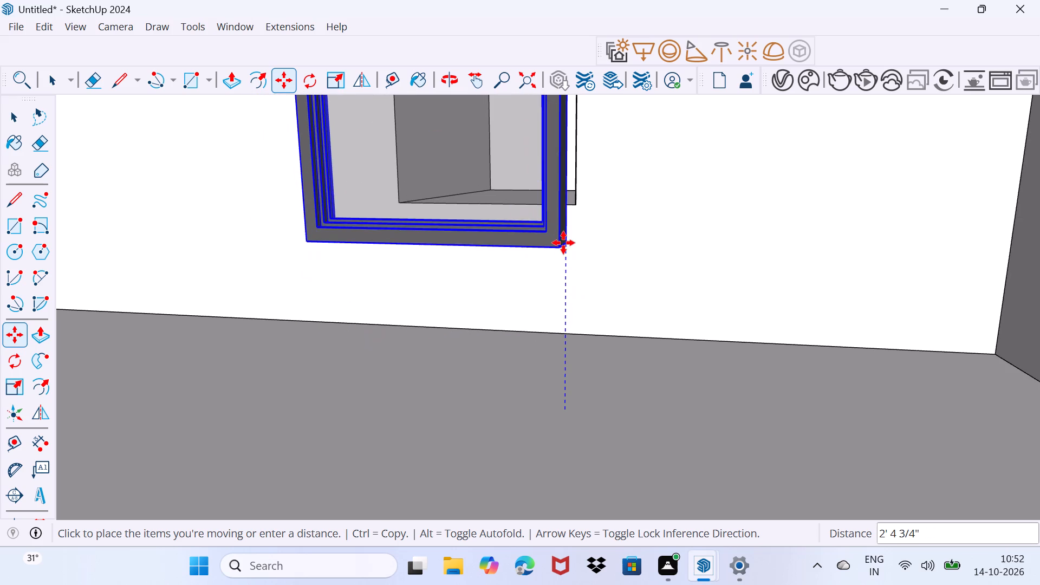
pyautogui.keyDown('shift'); pyautogui.moveTo(555, 236); pyautogui.dragTo(581, 481, button='middle'); pyautogui.keyUp('shift')
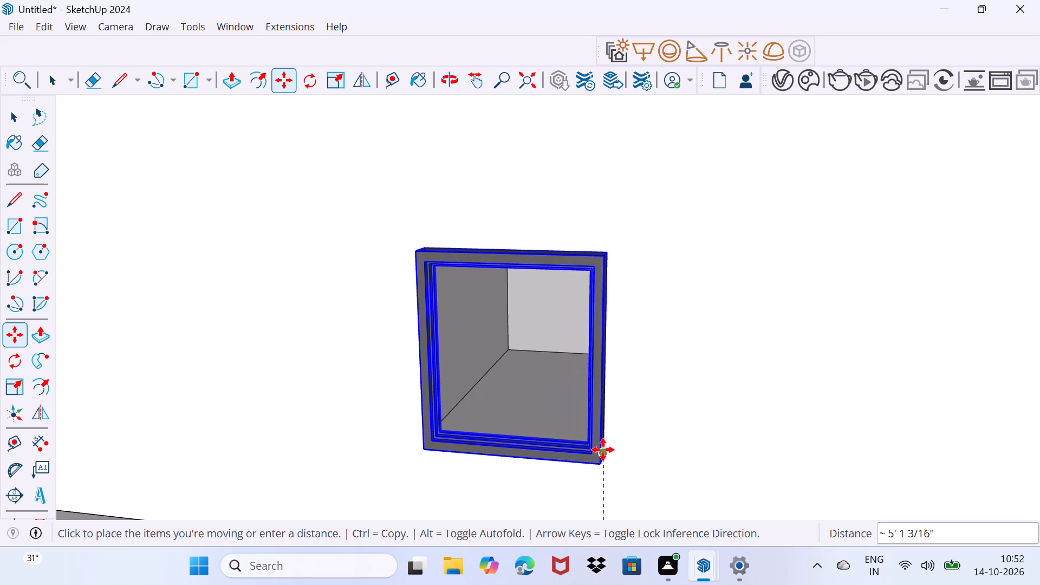
pyautogui.click(602, 450)
# Move the window 6" into the wall so its front face sits flush in the small square opening.
pyautogui.moveTo(581, 479); pyautogui.dragTo(500, 426, button='middle')
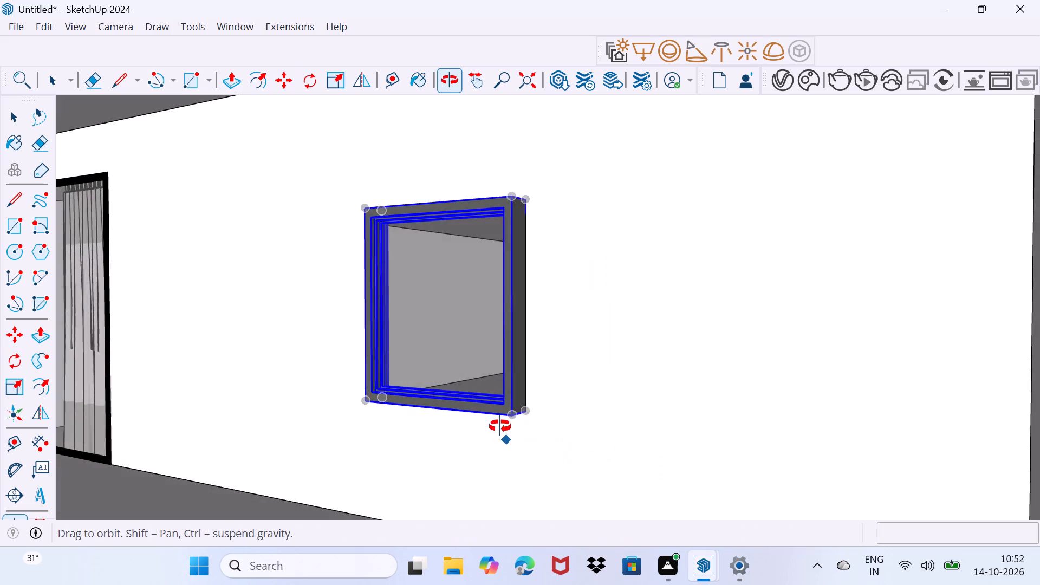
pyautogui.moveTo(500, 426); pyautogui.dragTo(472, 426, button='middle')
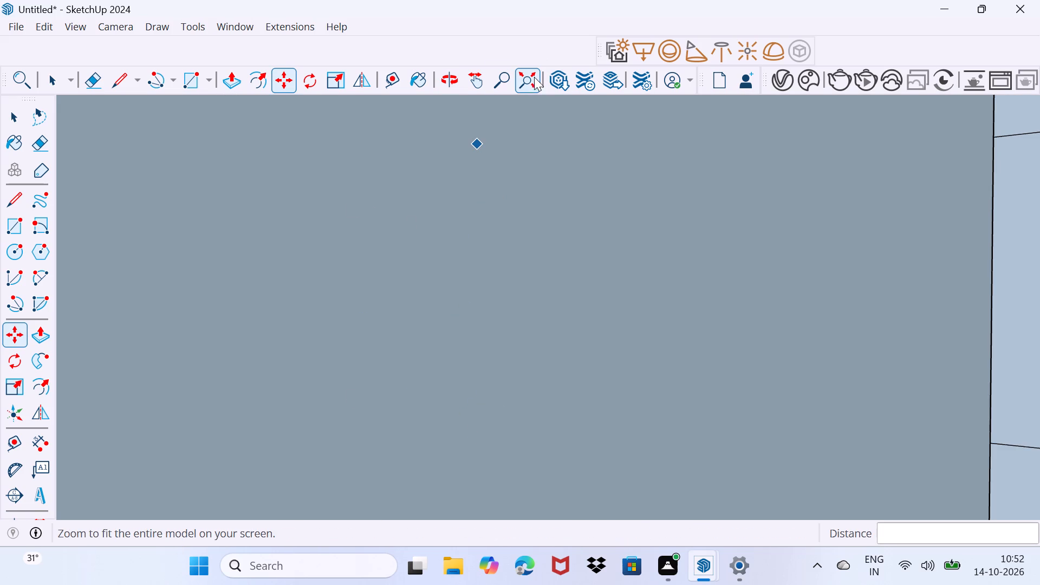
pyautogui.click(528, 77)
pyautogui.scroll(3, 571, 319)
pyautogui.scroll(3, 633, 268)
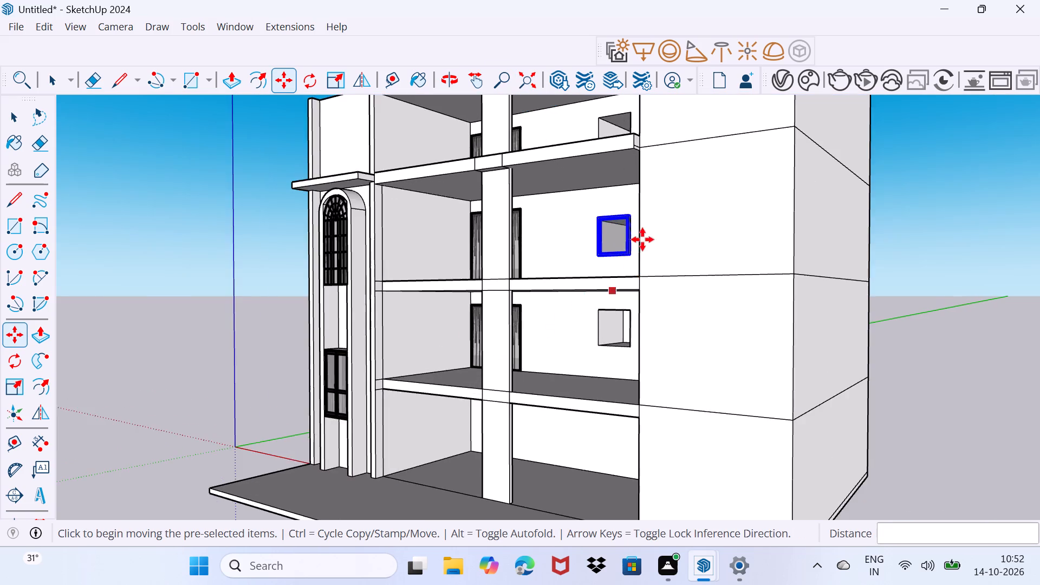
pyautogui.scroll(12, 642, 239)
pyautogui.moveTo(603, 297); pyautogui.dragTo(609, 332, button='middle')
pyautogui.scroll(3, 621, 318)
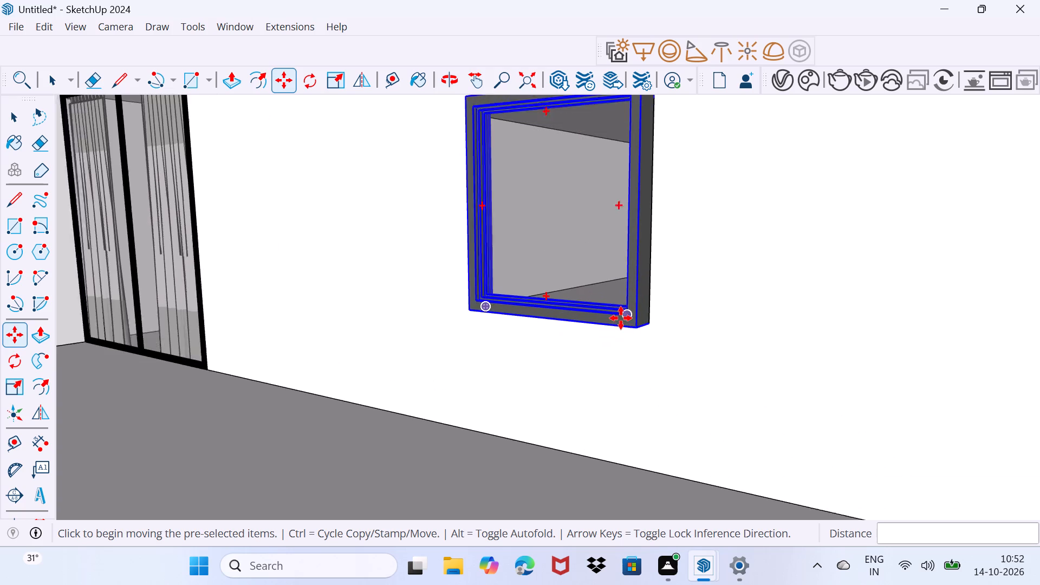
pyautogui.scroll(1, 621, 318)
pyautogui.click(635, 331)
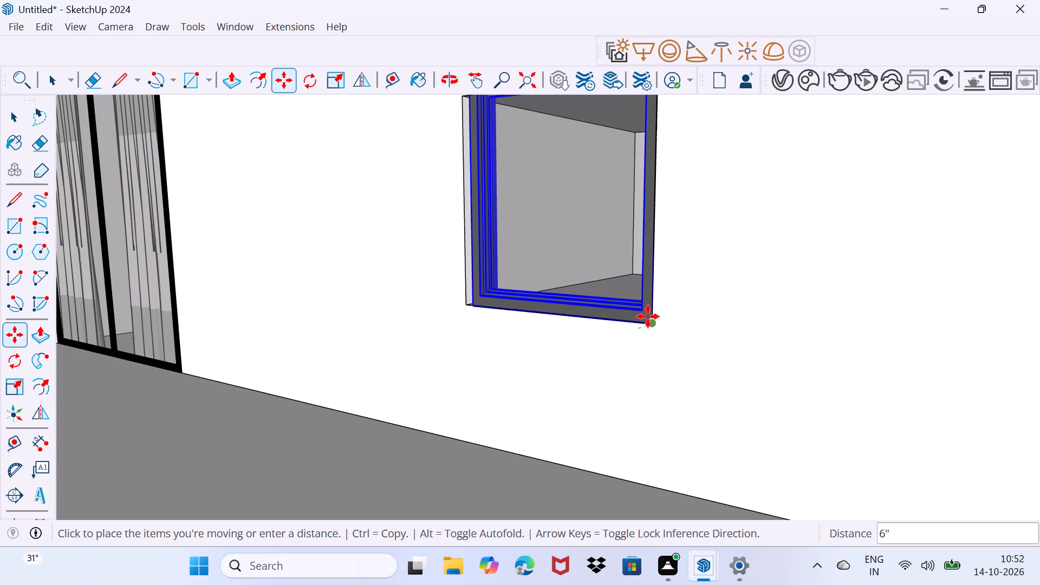
pyautogui.click(647, 318)
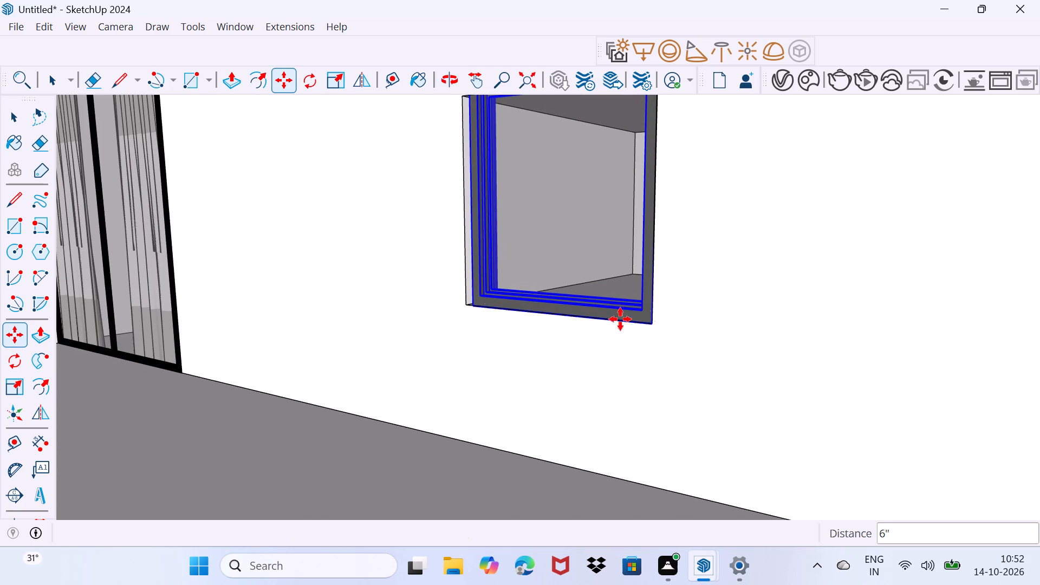
# Scale the window's height by about 0.93 so its top edge meets the top of the opening.
pyautogui.moveTo(555, 305); pyautogui.dragTo(725, 333, button='middle')
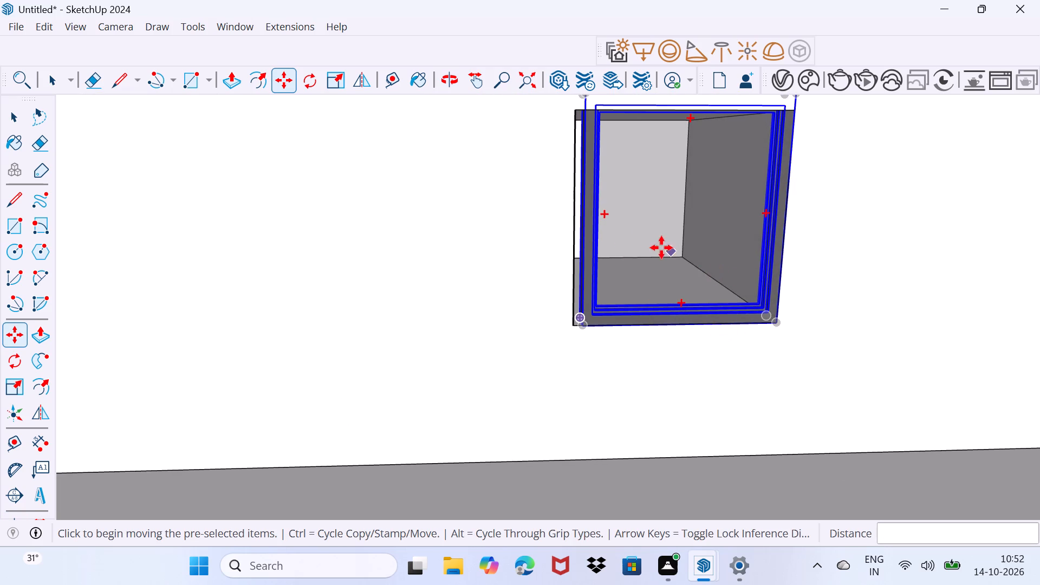
pyautogui.press('s')
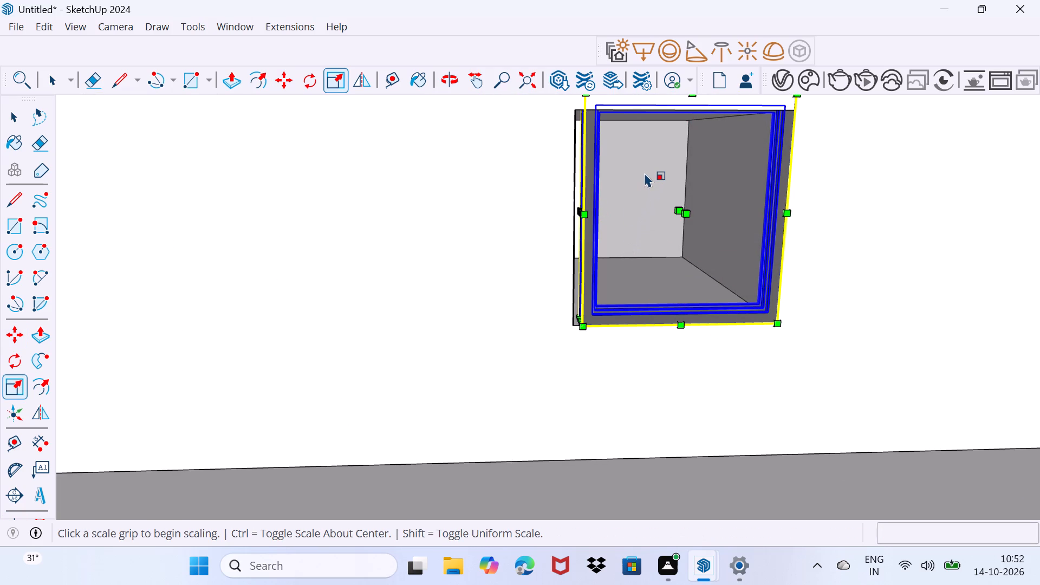
pyautogui.keyDown('shift'); pyautogui.moveTo(645, 172); pyautogui.dragTo(624, 256, button='middle'); pyautogui.keyUp('shift')
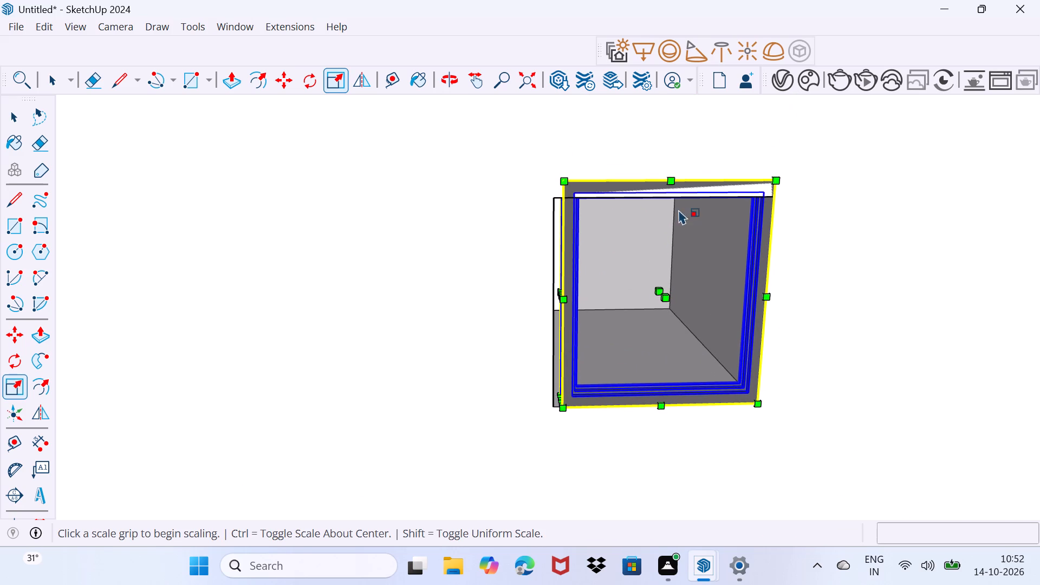
pyautogui.moveTo(672, 179); pyautogui.dragTo(669, 196)
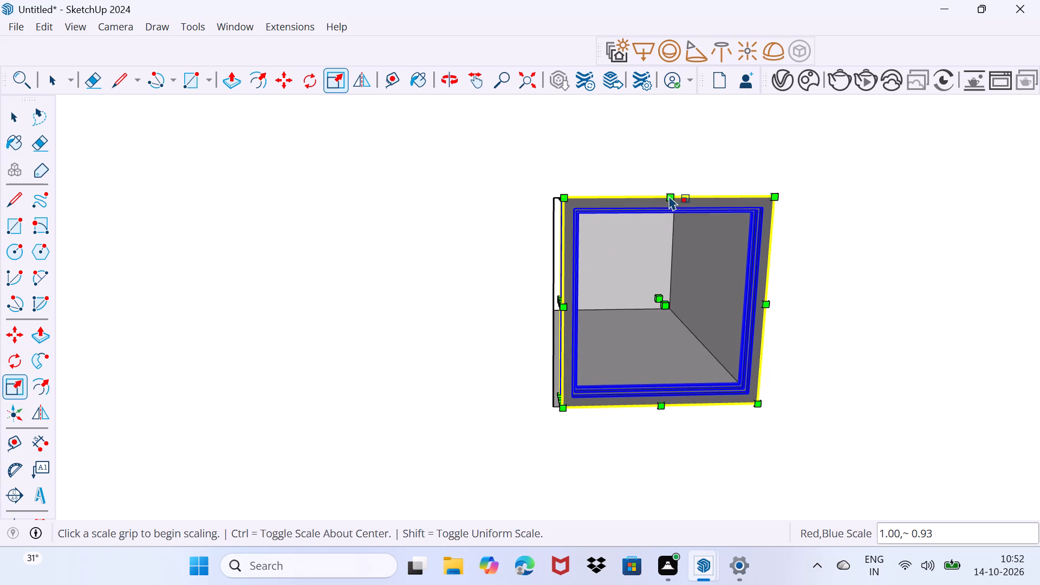
pyautogui.press('space')
# Scale the window's width along the green axis by about 1.05 to fill the opening up to its side edge.
pyautogui.moveTo(551, 315); pyautogui.dragTo(604, 313, button='middle')
pyautogui.click(607, 312)
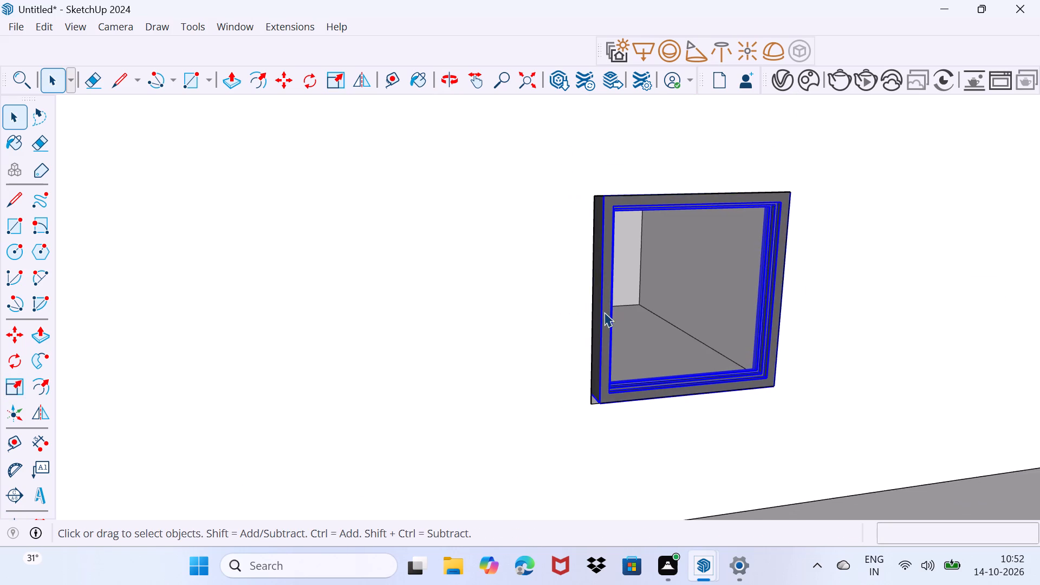
pyautogui.scroll(3, 603, 313)
pyautogui.click(603, 313)
pyautogui.press('s')
pyautogui.scroll(4, 602, 310)
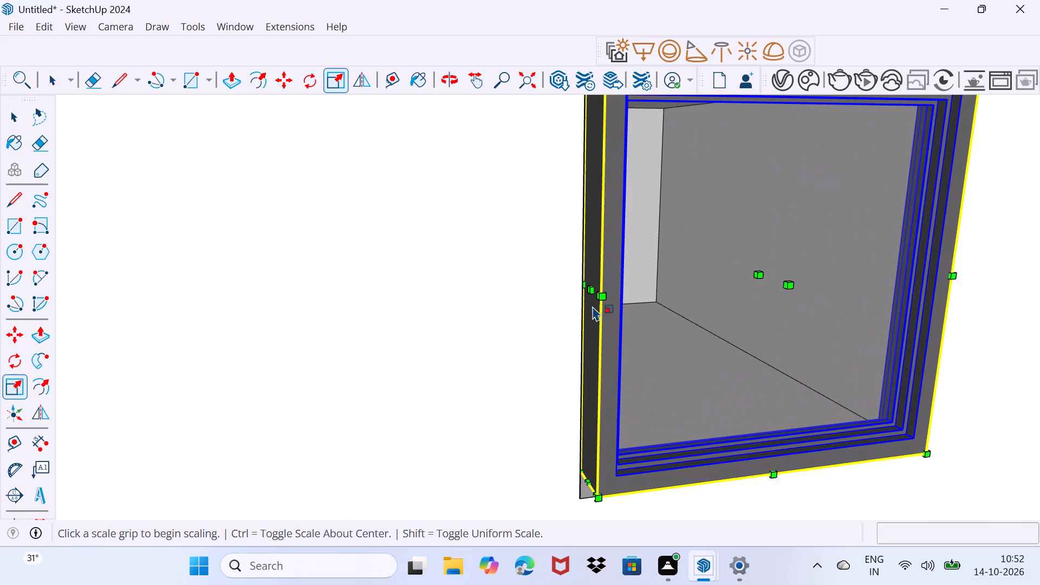
pyautogui.click(591, 294)
pyautogui.click(580, 294)
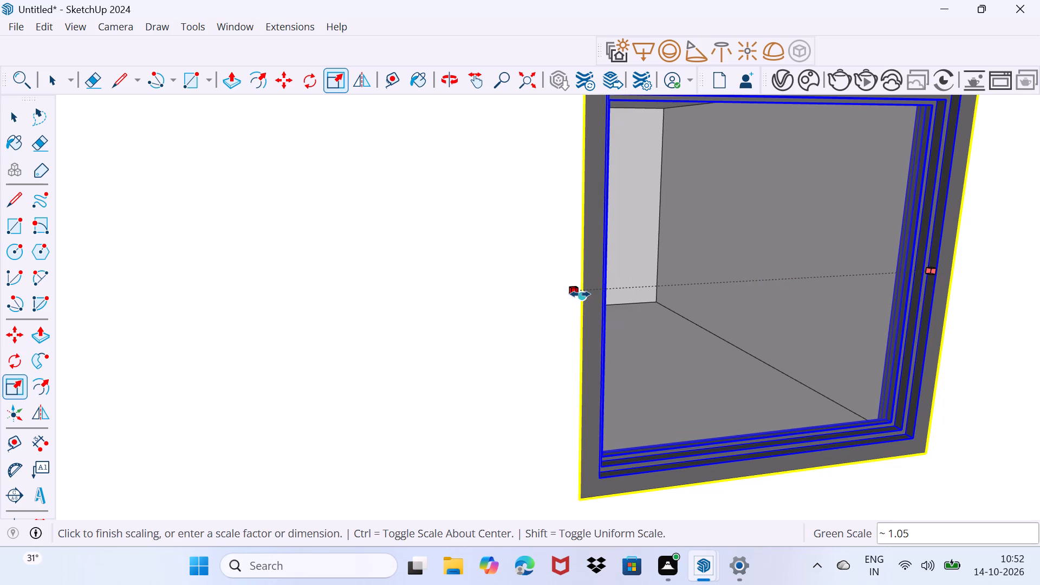
pyautogui.press('space')
pyautogui.moveTo(549, 324); pyautogui.dragTo(565, 296)
# Copy the fitted framed window straight down into the small square opening one storey below, aligned to its lower corner.
pyautogui.scroll(-9, 541, 289)
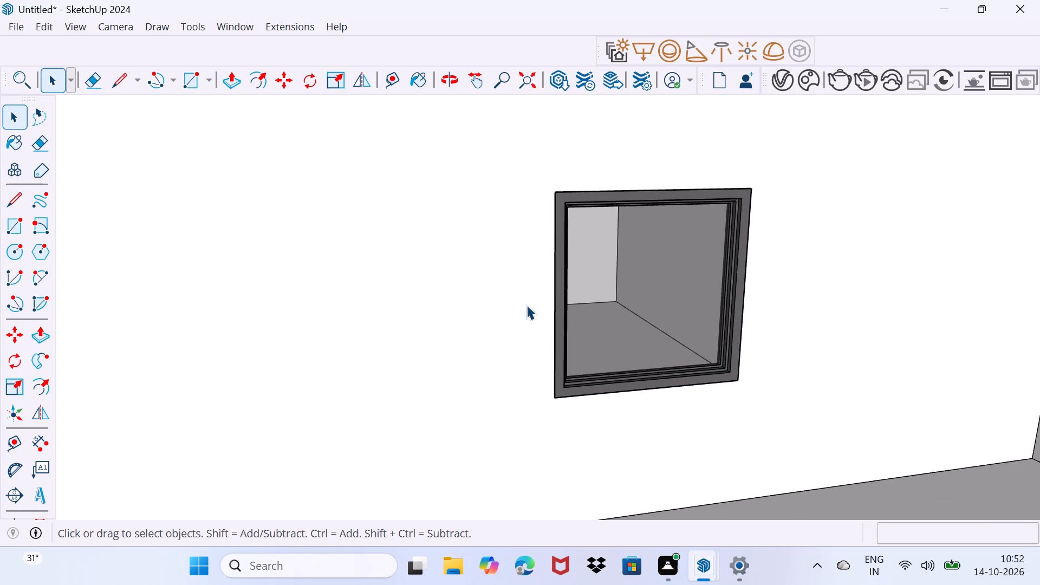
pyautogui.scroll(-3, 526, 305)
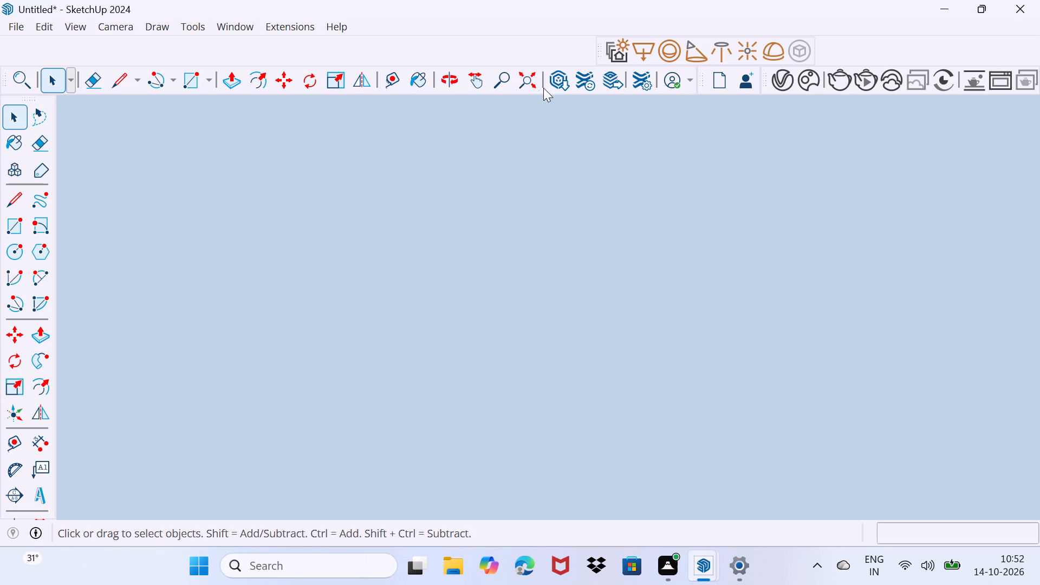
pyautogui.click(529, 87)
pyautogui.scroll(8, 599, 276)
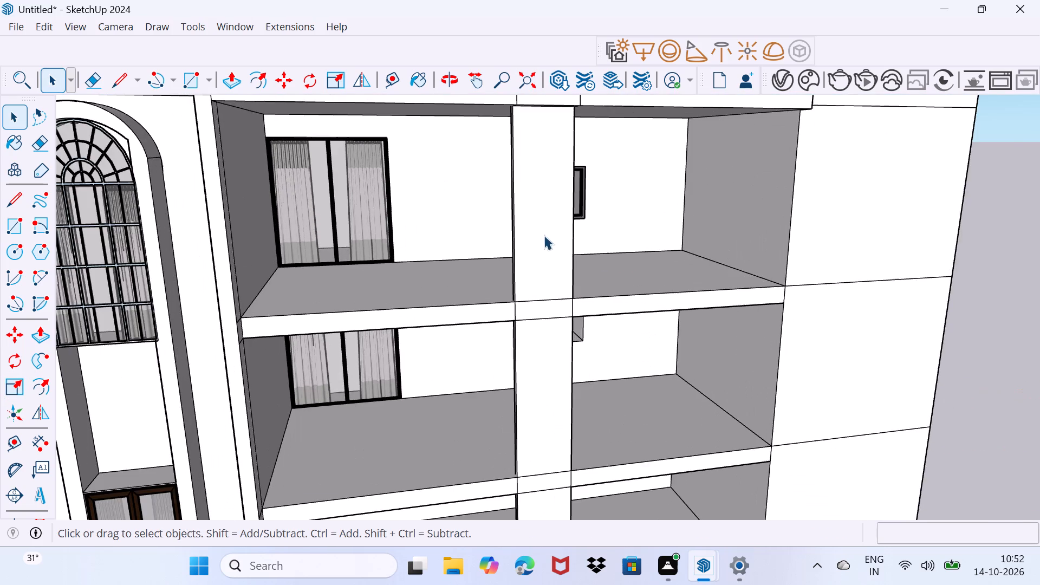
pyautogui.moveTo(567, 249); pyautogui.dragTo(496, 245, button='middle')
pyautogui.scroll(3, 620, 235)
pyautogui.click(631, 213)
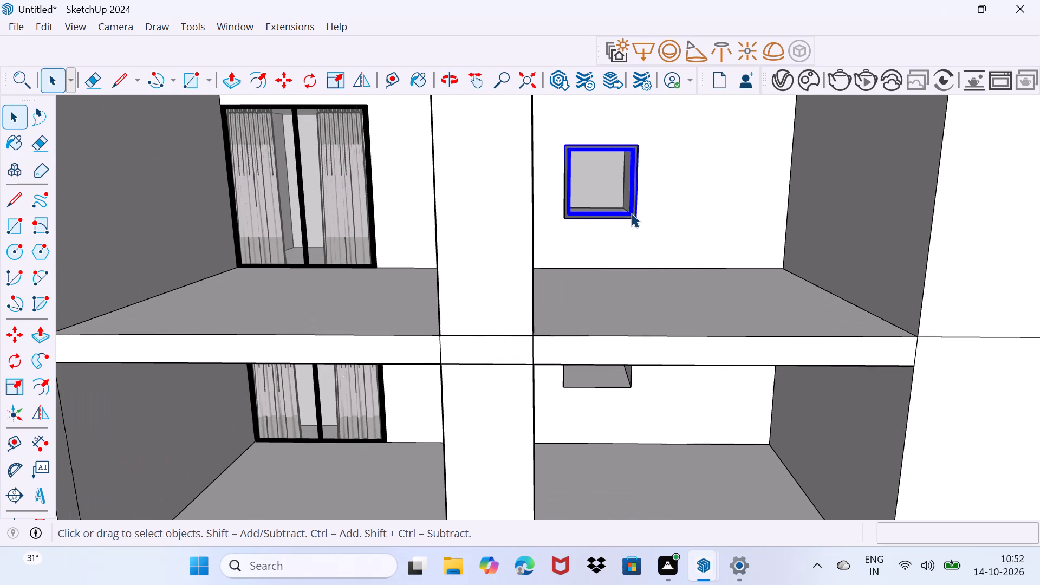
pyautogui.press('m')
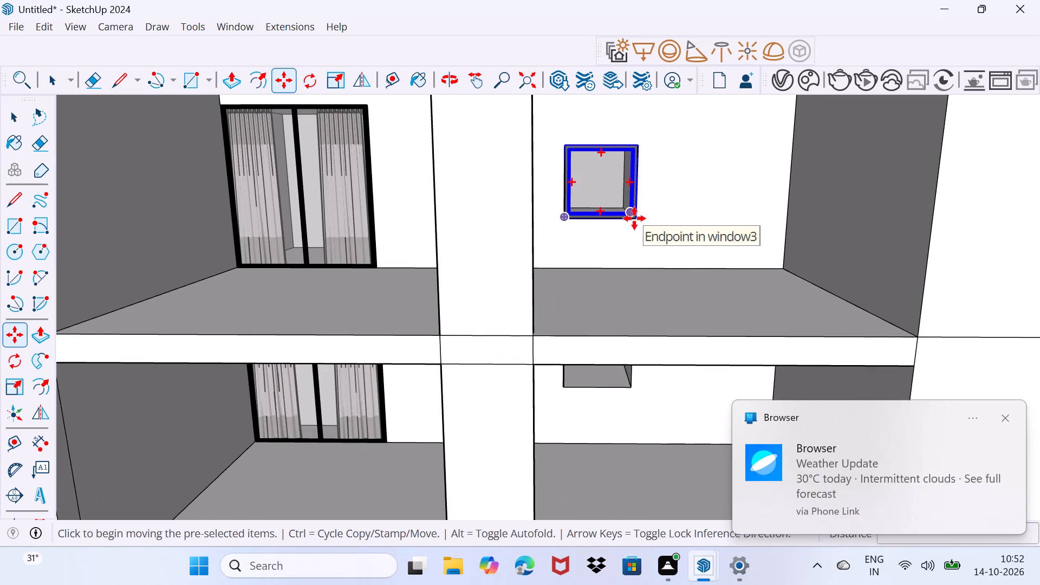
pyautogui.click(634, 221)
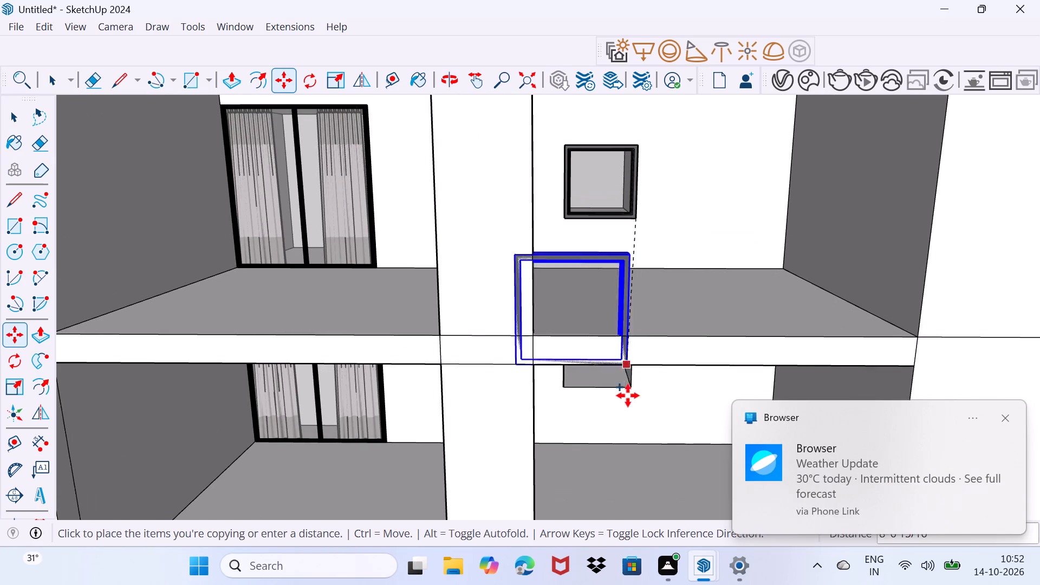
pyautogui.moveTo(629, 415); pyautogui.dragTo(614, 378, button='middle')
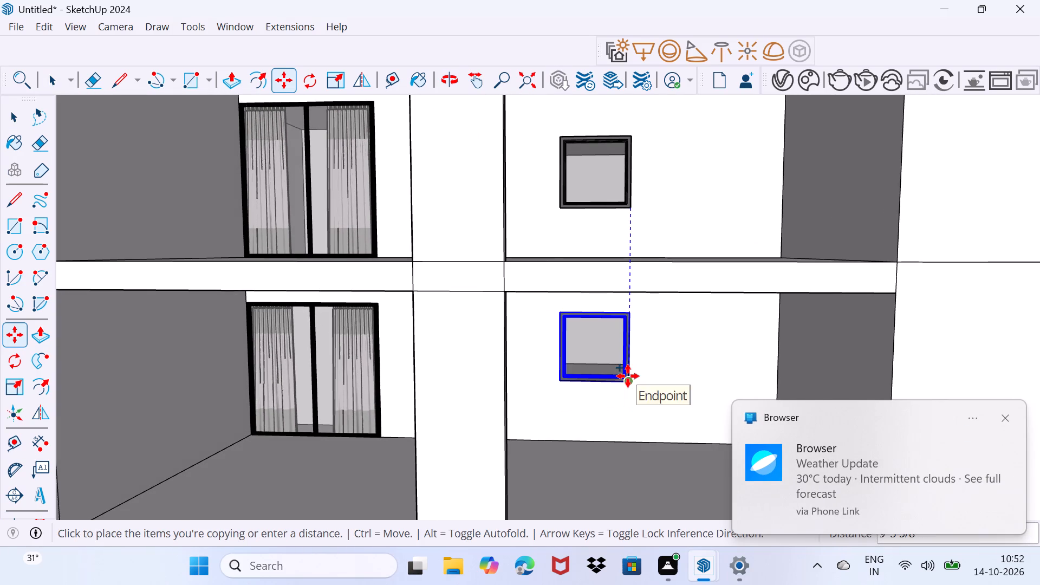
pyautogui.scroll(1, 626, 380)
pyautogui.click(626, 380)
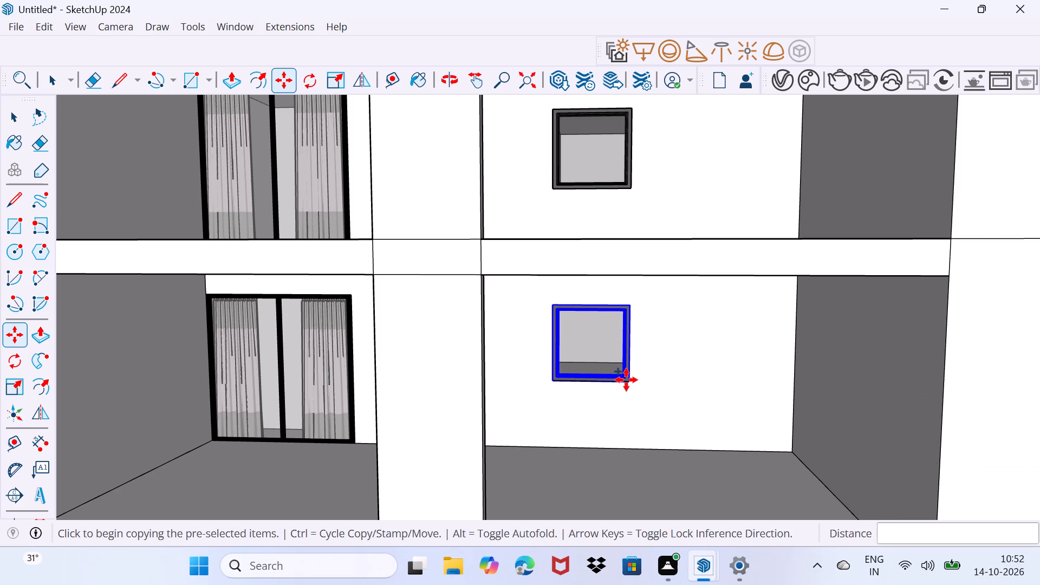
# Copy the framed window about 19' 7 13/16" up to the small square opening on the top floor.
pyautogui.click(626, 380)
pyautogui.scroll(-2, 624, 240)
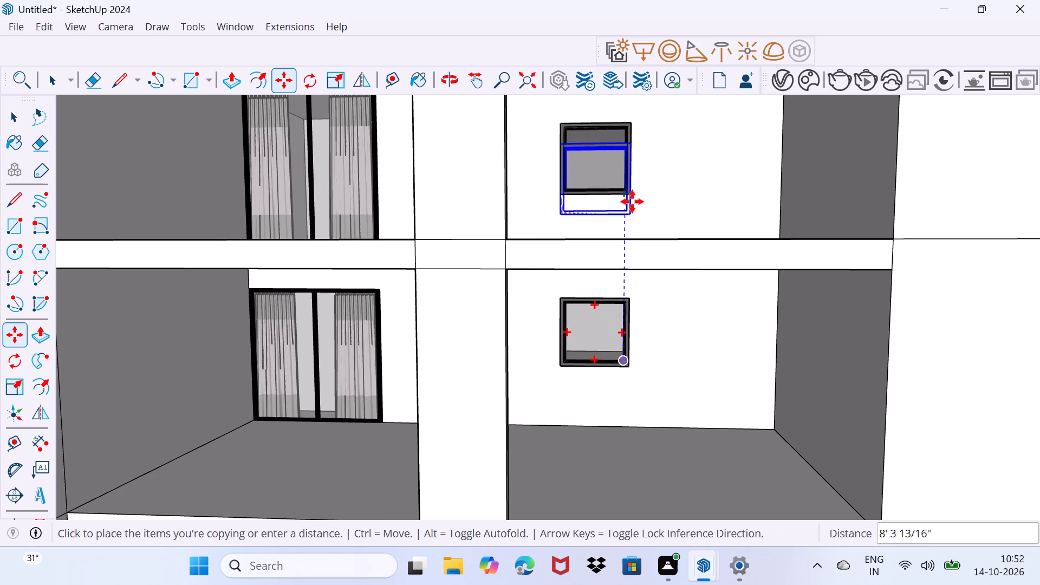
pyautogui.keyDown('shift'); pyautogui.moveTo(633, 199); pyautogui.dragTo(590, 473, button='middle'); pyautogui.keyUp('shift')
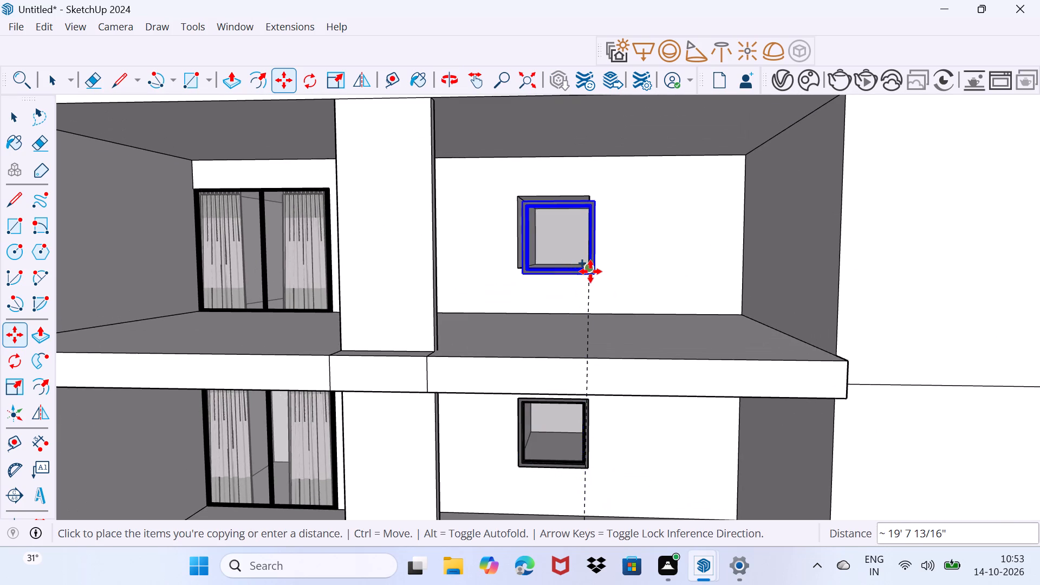
pyautogui.scroll(4, 582, 265)
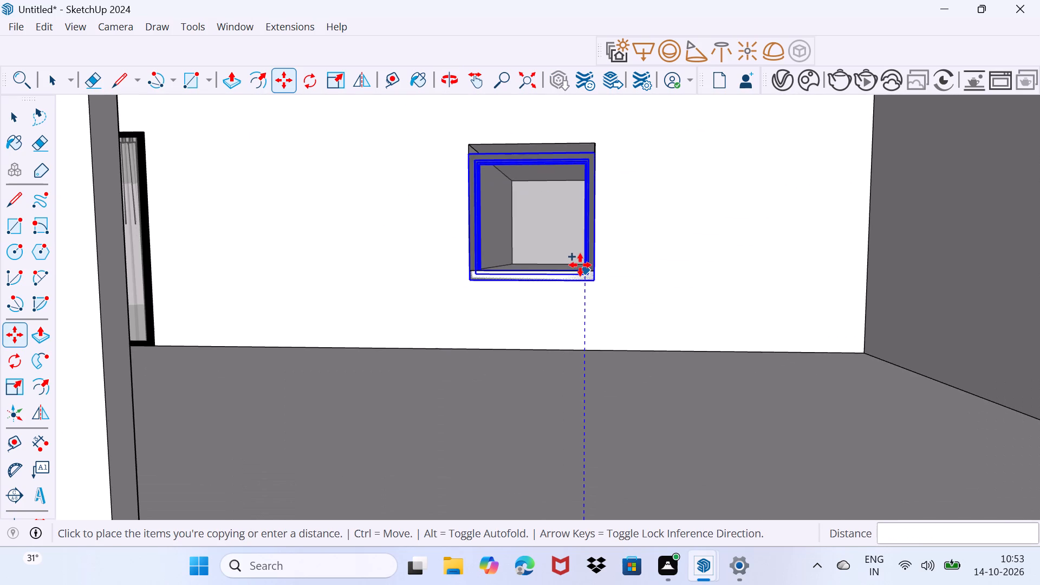
pyautogui.scroll(1, 578, 259)
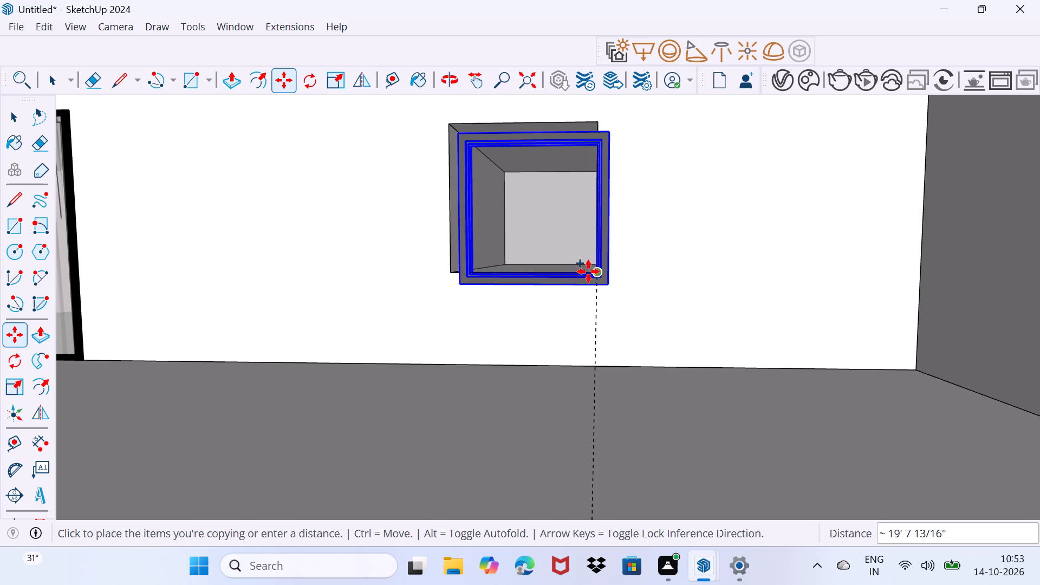
pyautogui.click(588, 271)
# Move the copied window about 5 5/16" so its lower outer corner meets the top-floor opening's corner, and deselect it.
pyautogui.scroll(5, 604, 288)
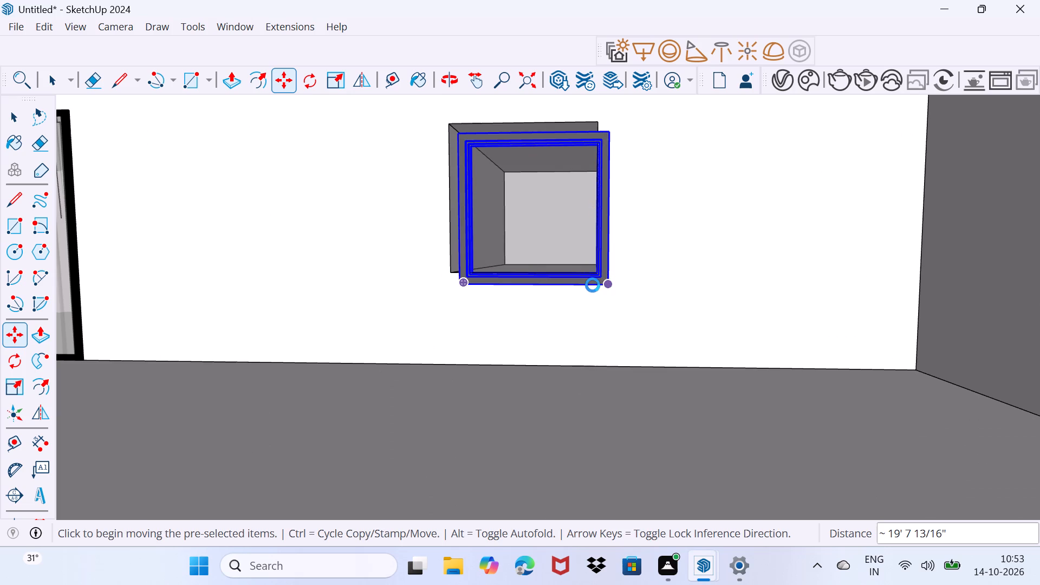
pyautogui.scroll(3, 593, 285)
pyautogui.moveTo(643, 284); pyautogui.dragTo(641, 323, button='middle')
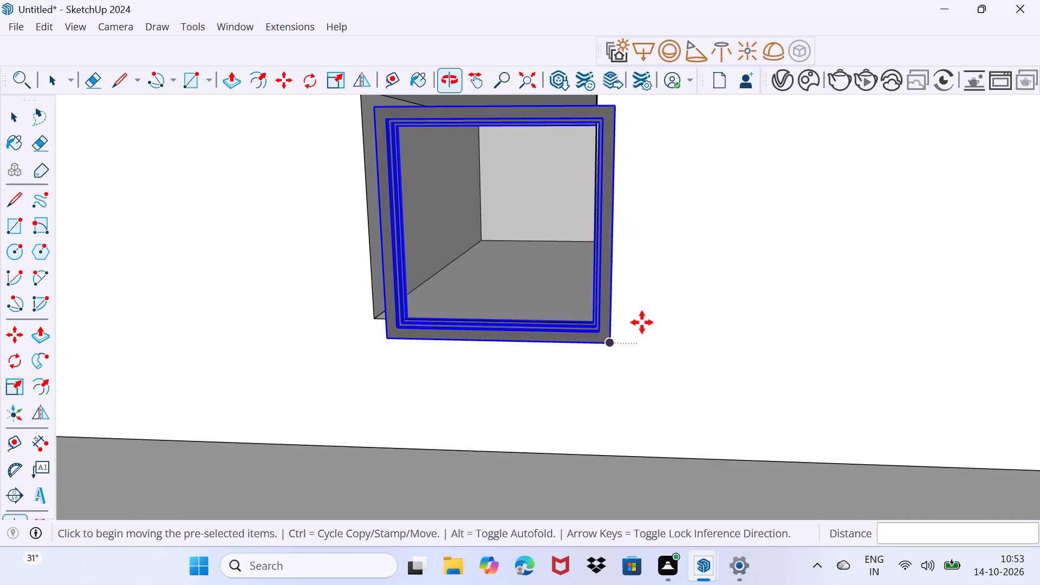
pyautogui.click(608, 344)
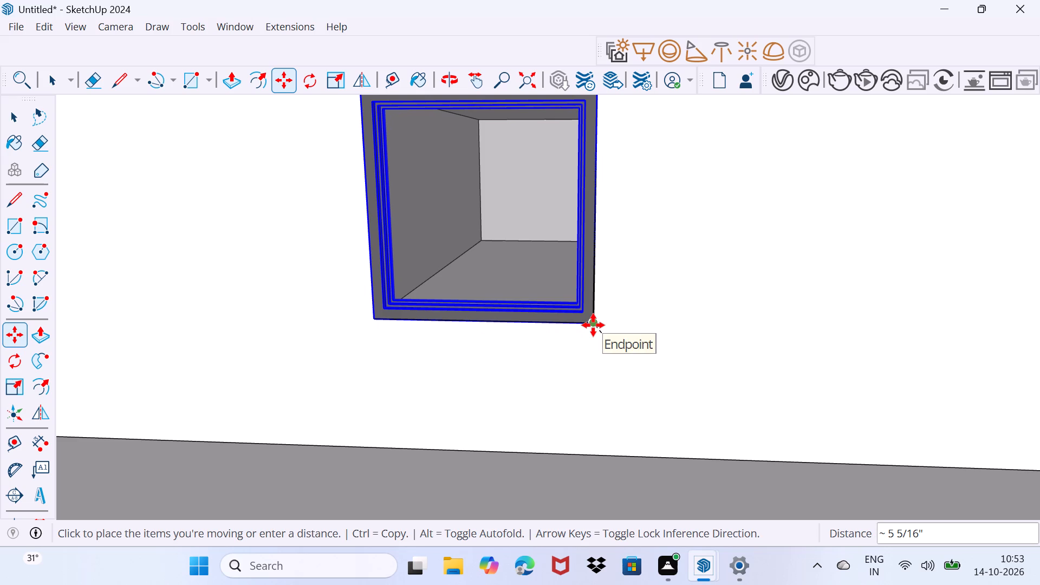
pyautogui.click(593, 325)
pyautogui.press('space')
pyautogui.moveTo(596, 388); pyautogui.dragTo(644, 340)
# Examine the fitted curtained and small square windows across the building's floors from several angles.
pyautogui.scroll(-5, 623, 337)
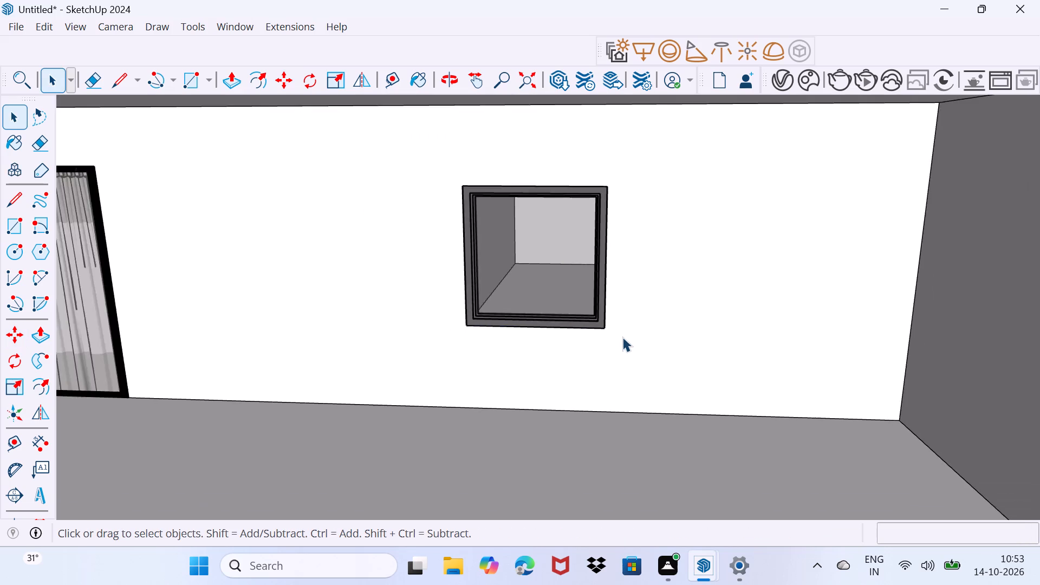
pyautogui.scroll(-15, 622, 337)
pyautogui.moveTo(635, 405); pyautogui.dragTo(640, 381, button='middle')
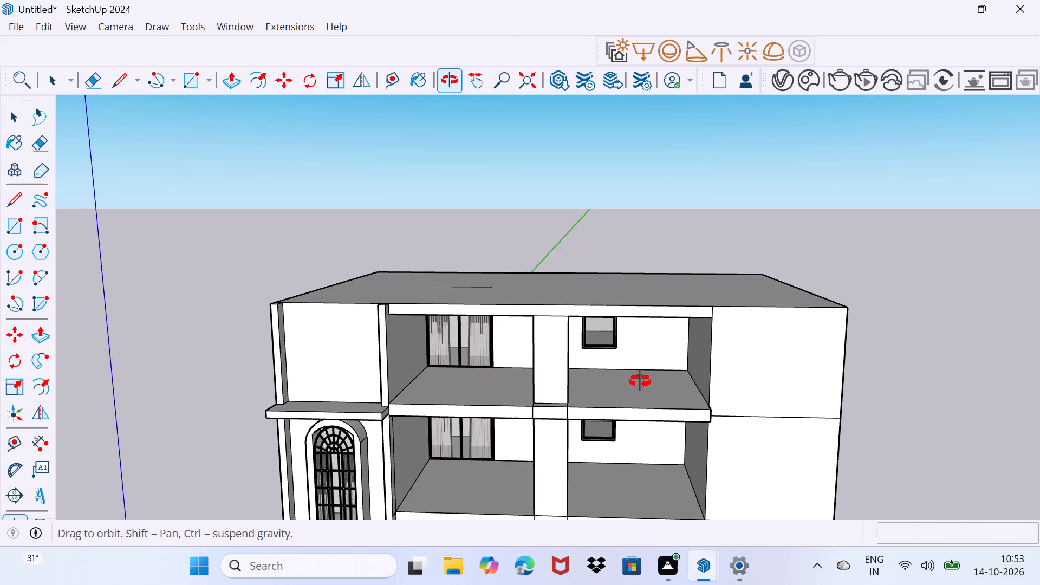
pyautogui.moveTo(640, 381); pyautogui.dragTo(597, 261, button='middle')
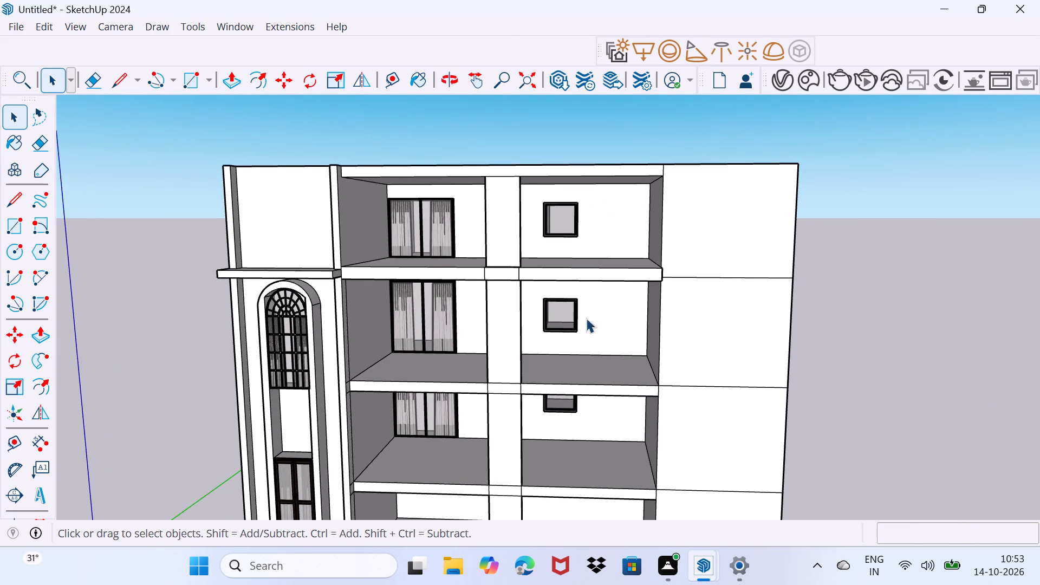
pyautogui.keyDown('shift'); pyautogui.moveTo(564, 349); pyautogui.dragTo(555, 275, button='middle'); pyautogui.keyUp('shift')
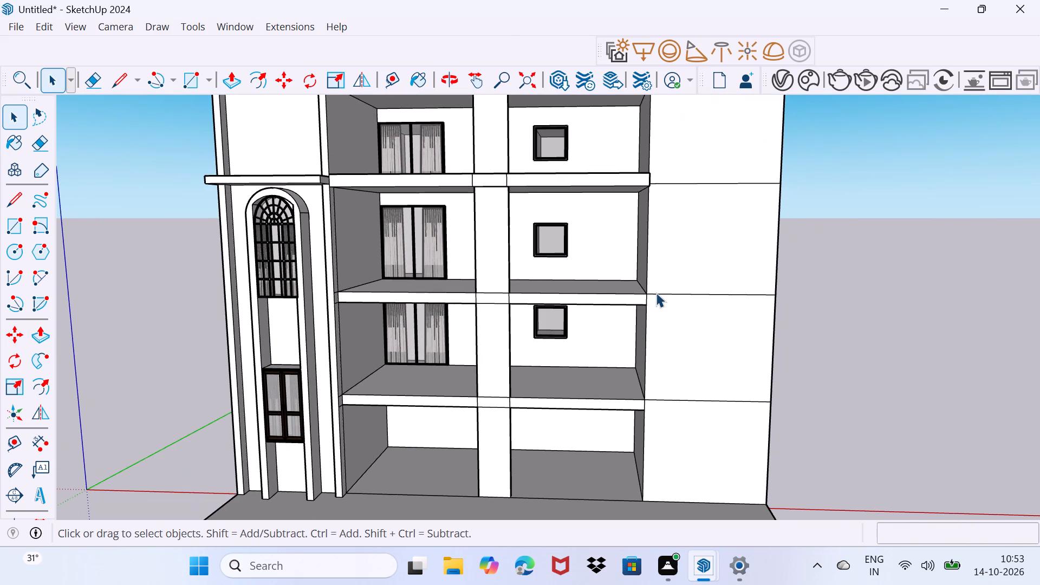
pyautogui.moveTo(606, 284); pyautogui.dragTo(720, 295, button='middle')
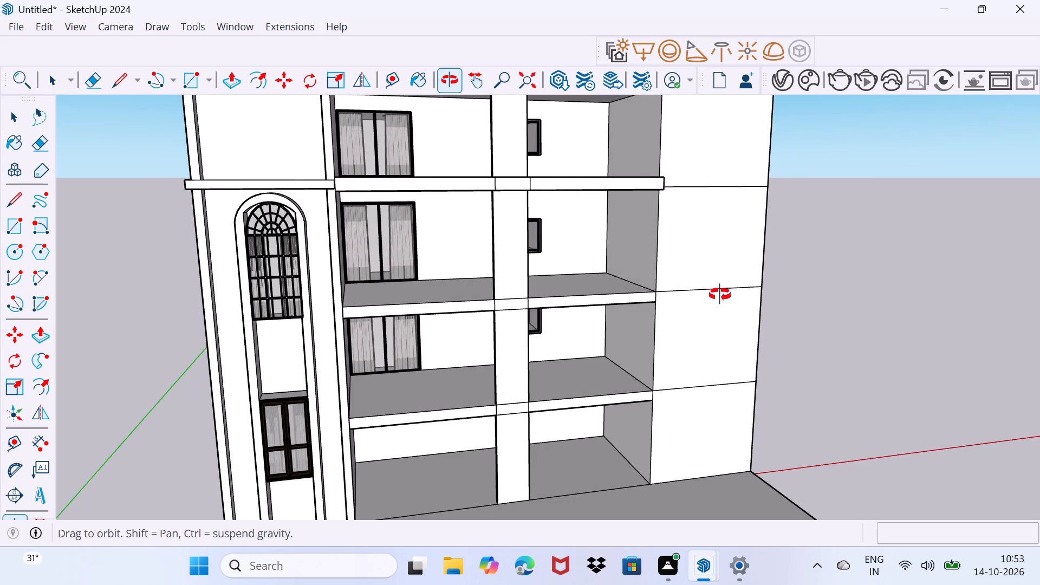
pyautogui.moveTo(720, 295); pyautogui.dragTo(532, 274, button='middle')
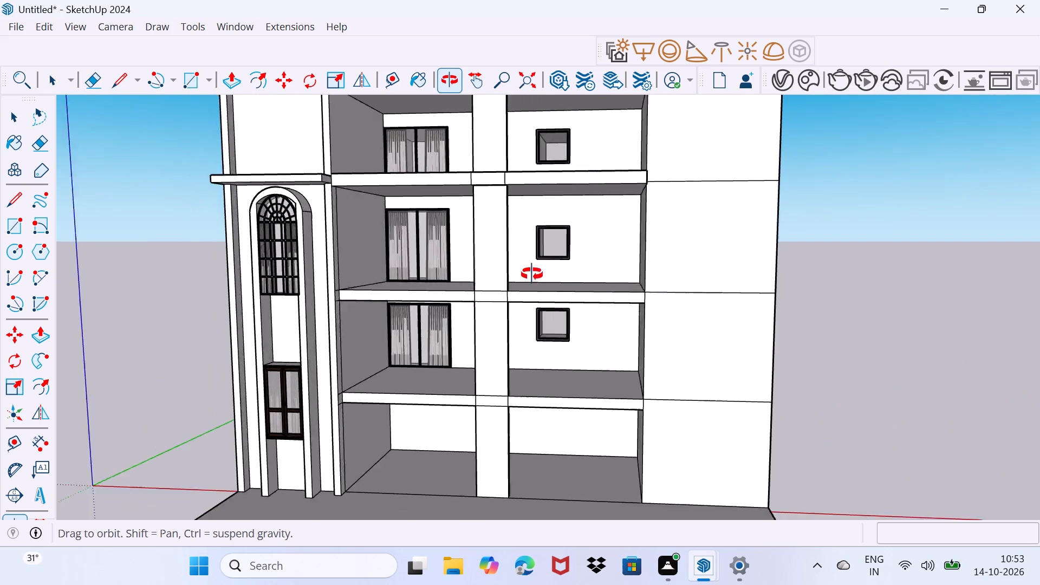
pyautogui.moveTo(532, 274); pyautogui.dragTo(638, 301, button='middle')
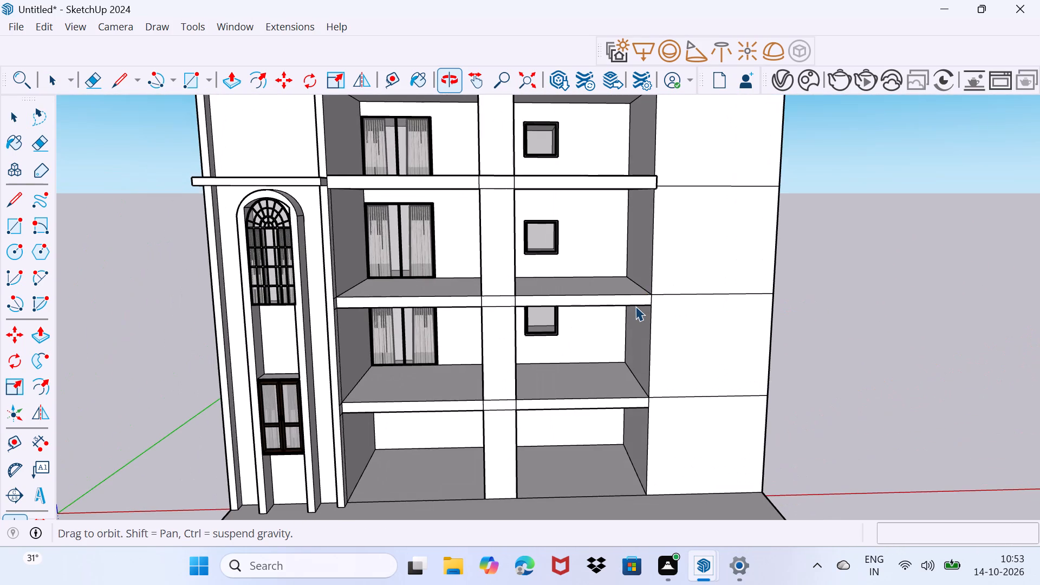
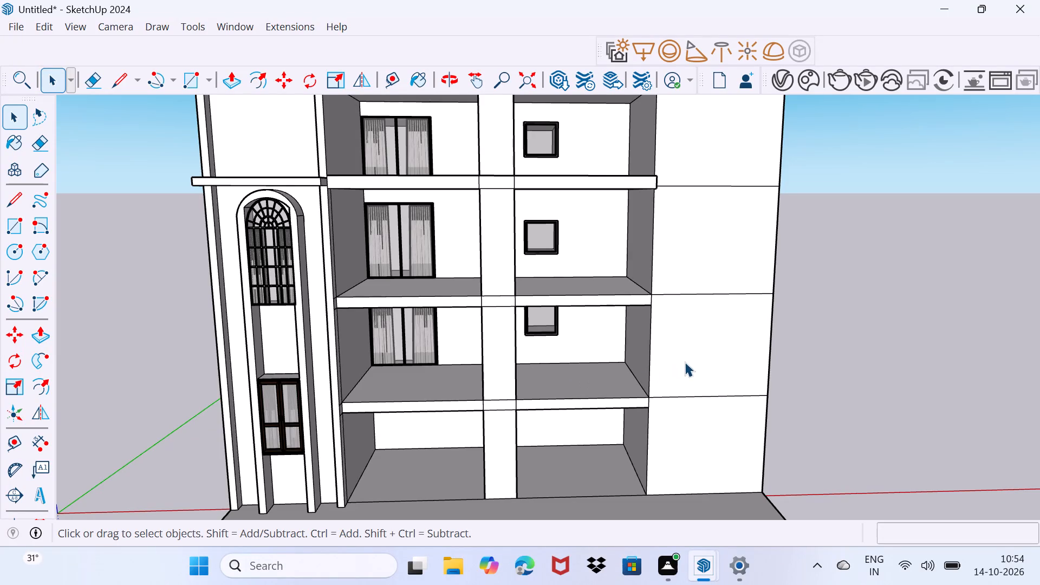
# Draw a rectangle about 7' 2 1/4" by 4' 10 1/16" on the top storey of the blank end wall beyond the square windows.
pyautogui.keyDown('shift'); pyautogui.moveTo(685, 362); pyautogui.dragTo(590, 375, button='middle'); pyautogui.keyUp('shift')
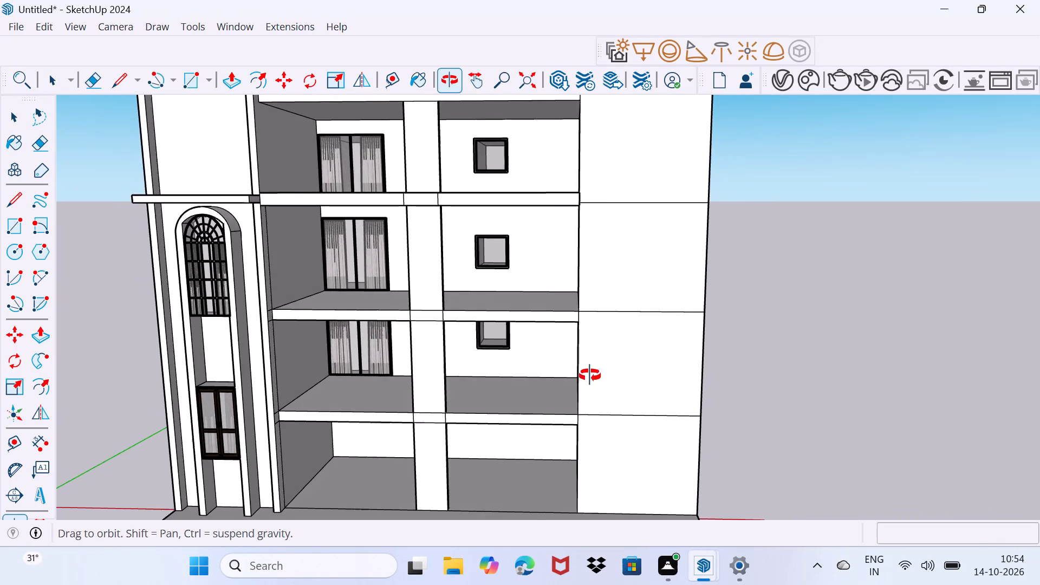
pyautogui.keyDown('shift'); pyautogui.moveTo(590, 375); pyautogui.dragTo(563, 417, button='middle'); pyautogui.keyUp('shift')
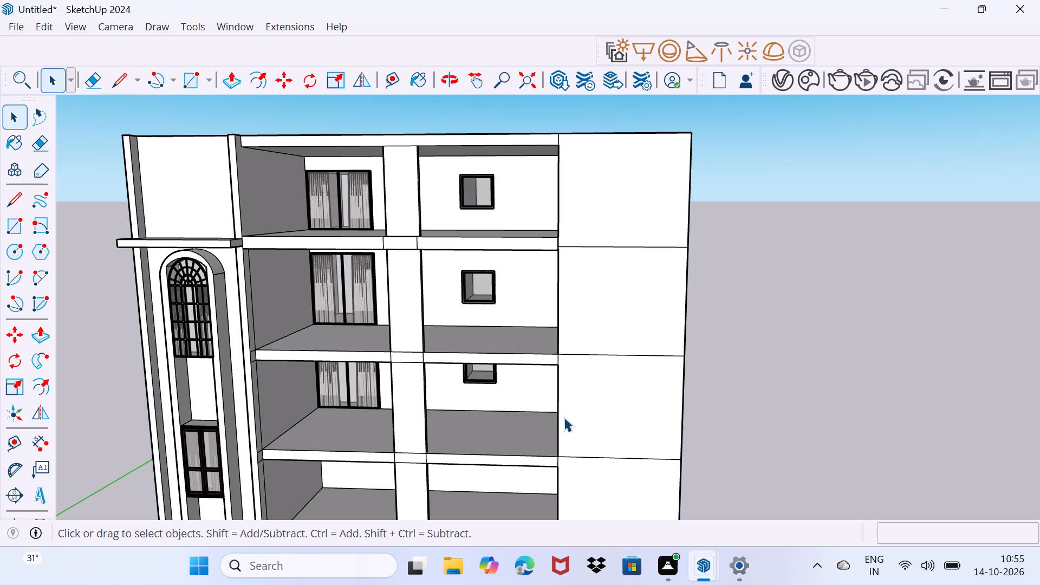
pyautogui.scroll(1, 384, 258)
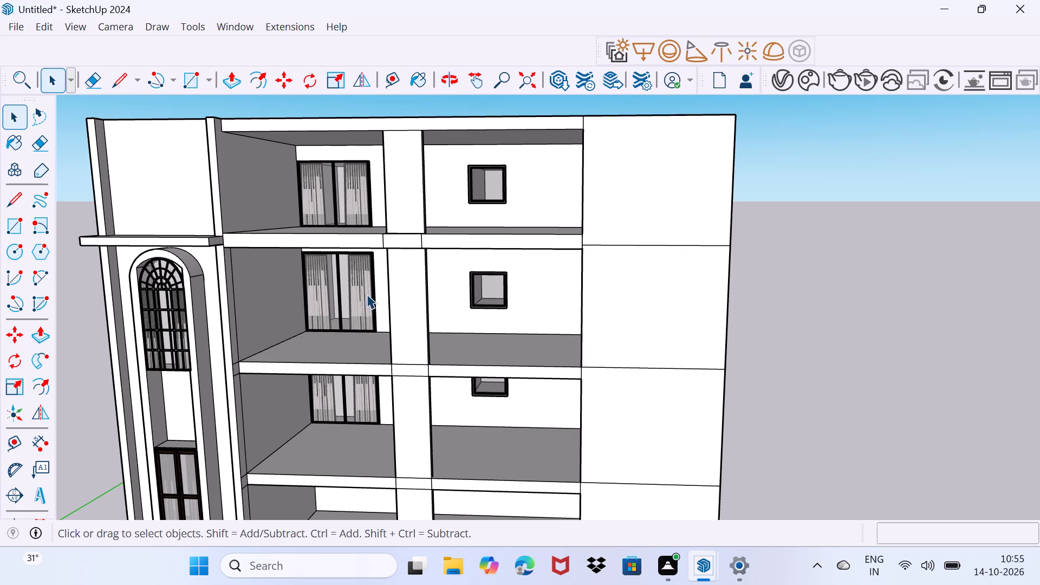
pyautogui.moveTo(373, 294); pyautogui.dragTo(409, 292, button='middle')
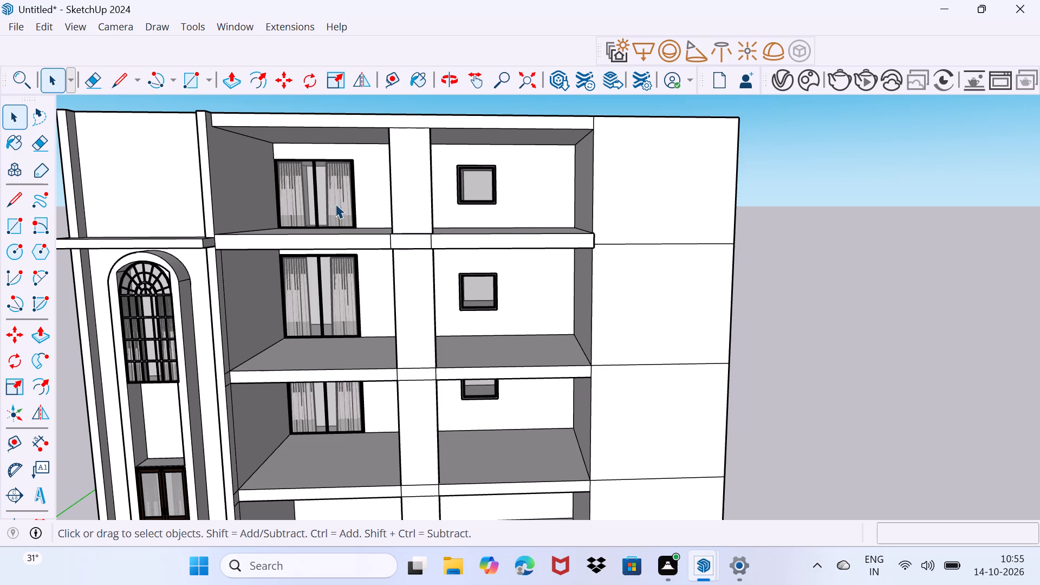
pyautogui.press('r')
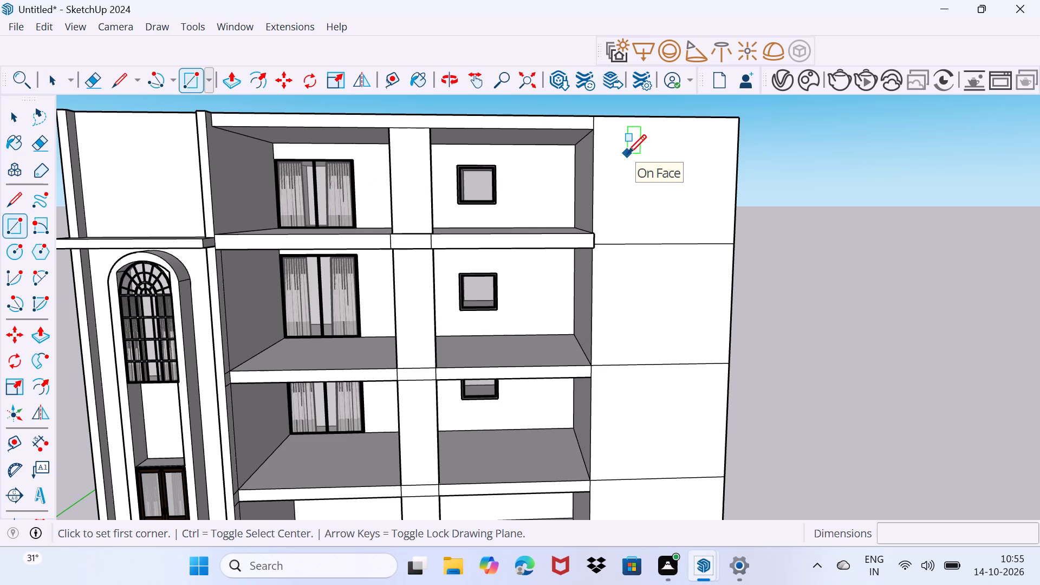
pyautogui.click(627, 164)
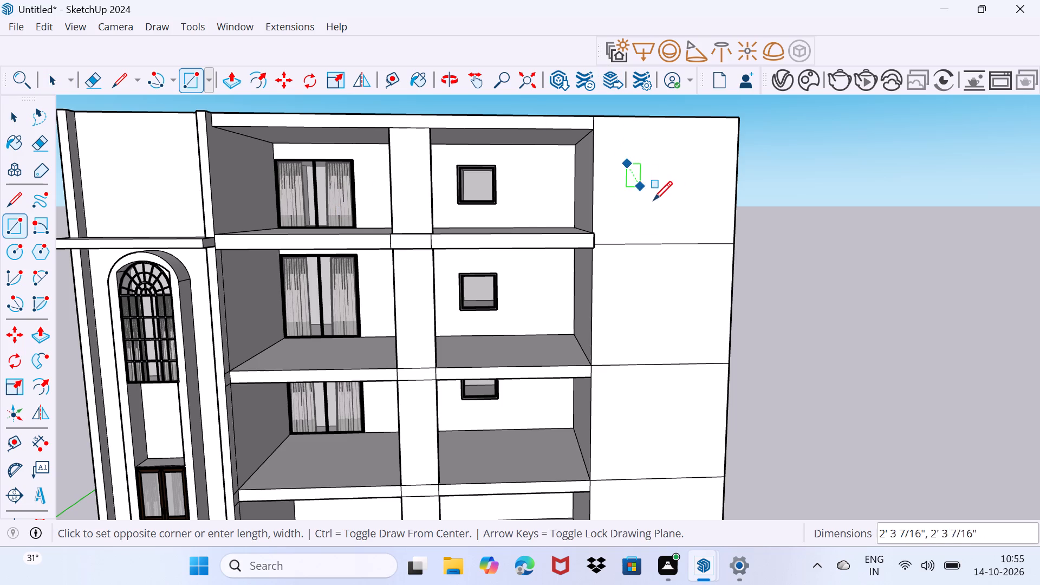
pyautogui.click(714, 225)
pyautogui.press('space')
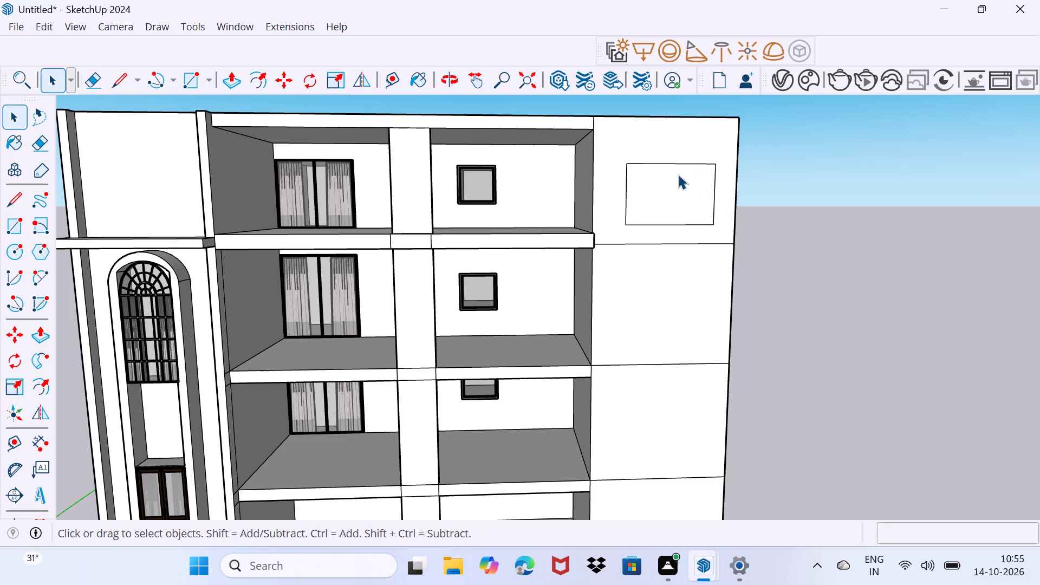
pyautogui.write('P')
pyautogui.press('space')
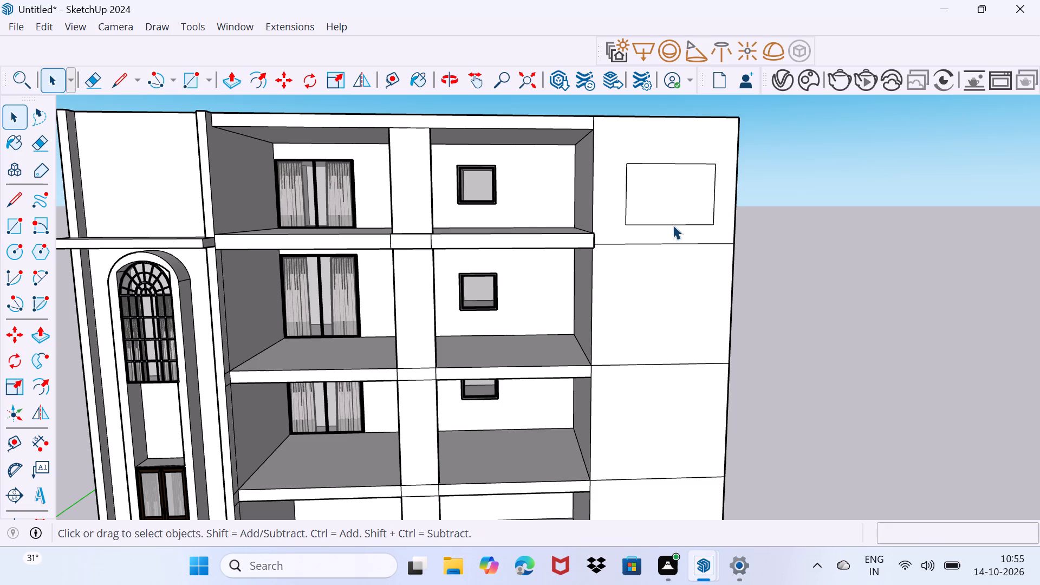
# Copy the rectangle's four edges straight down about 8' 10 3/16" onto the end wall one storey below.
pyautogui.click(673, 225)
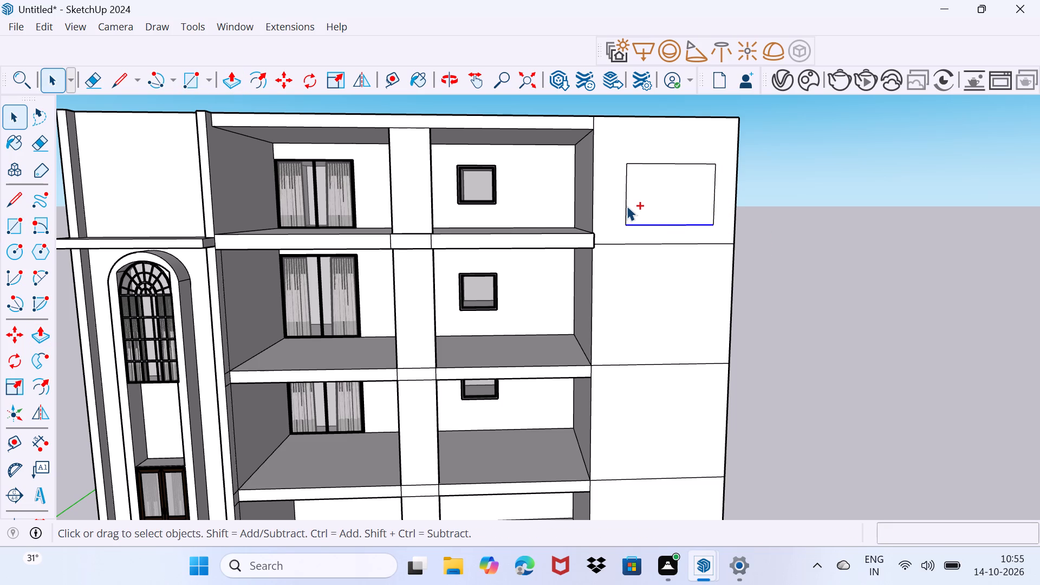
pyautogui.keyDown('ctrl'); pyautogui.click(627, 206); pyautogui.keyUp('ctrl')
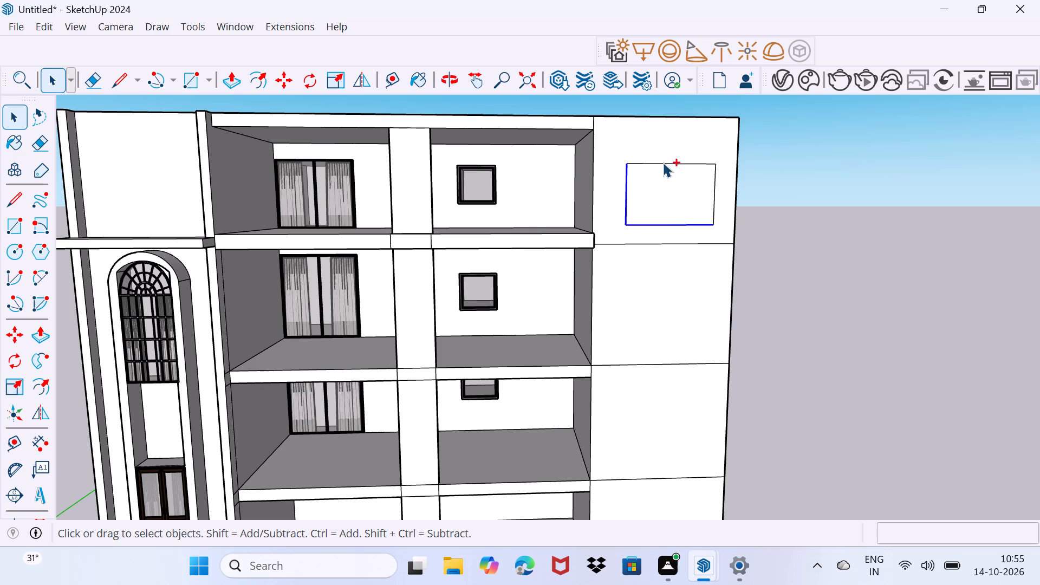
pyautogui.keyDown('ctrl'); pyautogui.click(663, 165); pyautogui.keyUp('ctrl')
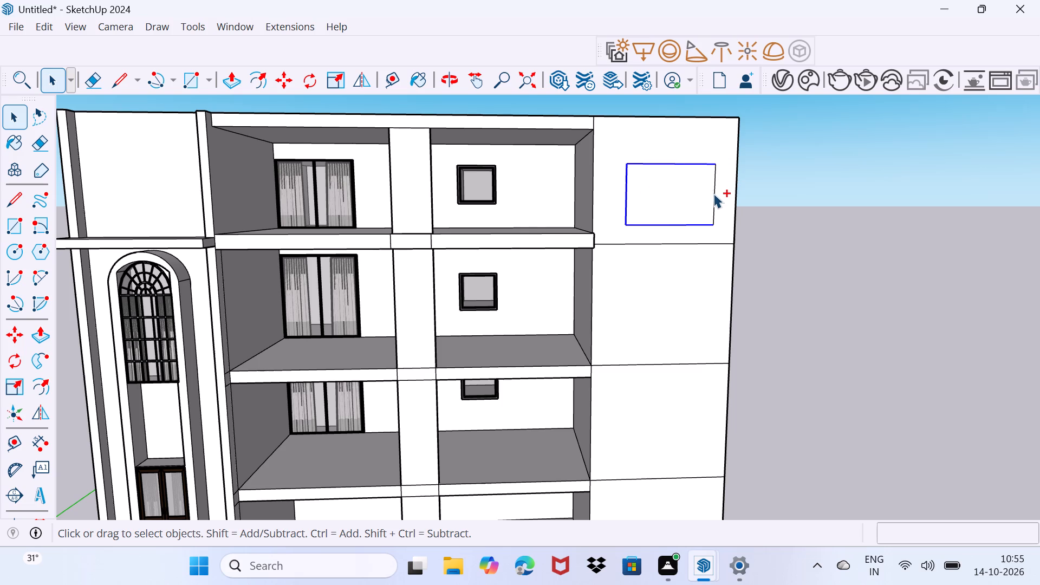
pyautogui.keyDown('ctrl'); pyautogui.click(714, 194); pyautogui.keyUp('ctrl')
pyautogui.scroll(-6, 705, 202)
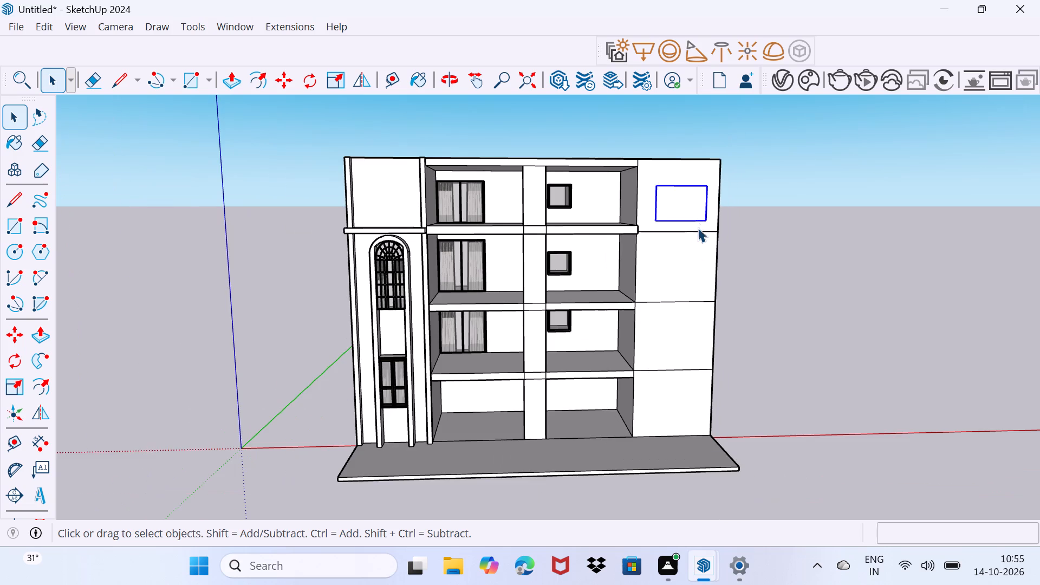
pyautogui.scroll(2, 699, 222)
pyautogui.press('m')
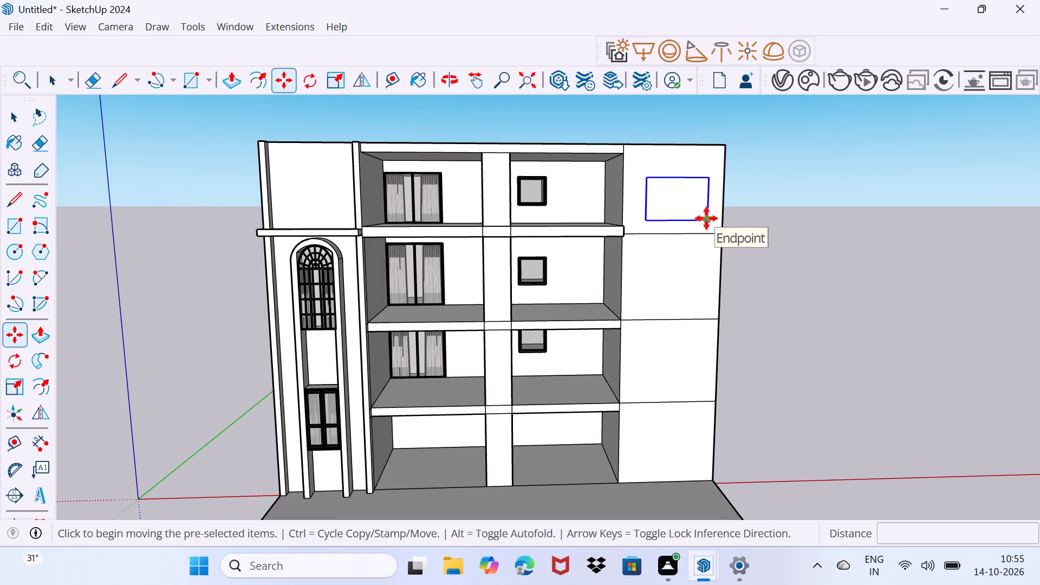
pyautogui.click(706, 218)
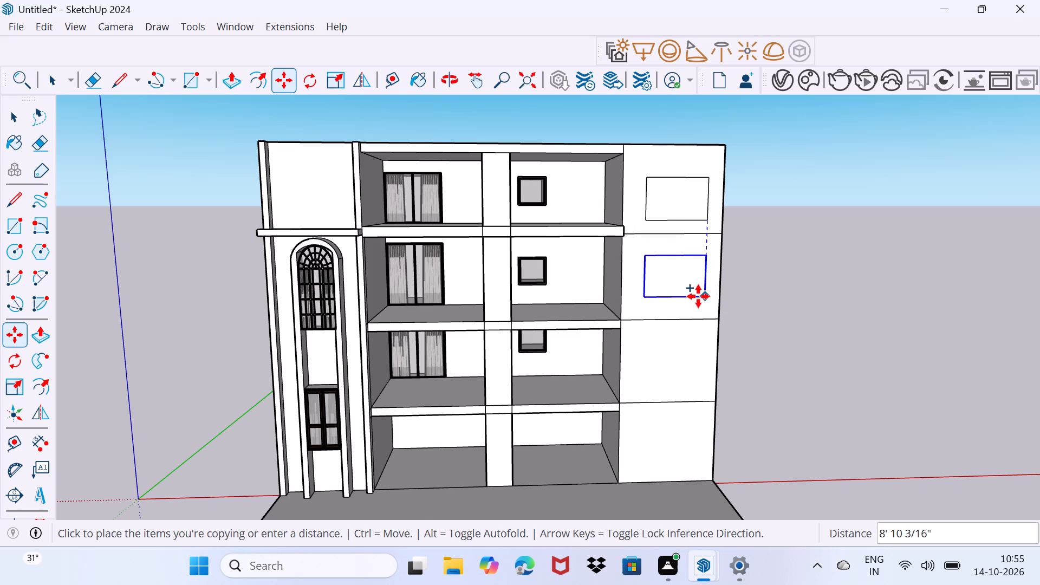
pyautogui.click(698, 296)
# Copy the rectangle down another 10' 9/16" or so, onto the storey above the ground floor, and deselect it.
pyautogui.click(703, 297)
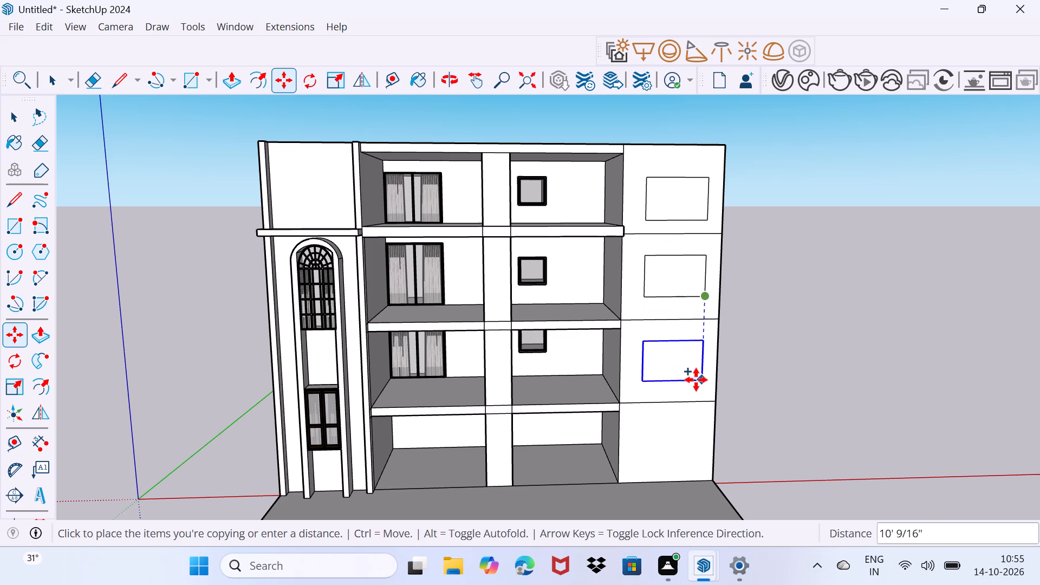
pyautogui.click(696, 380)
pyautogui.press('space')
pyautogui.moveTo(680, 366); pyautogui.dragTo(685, 336)
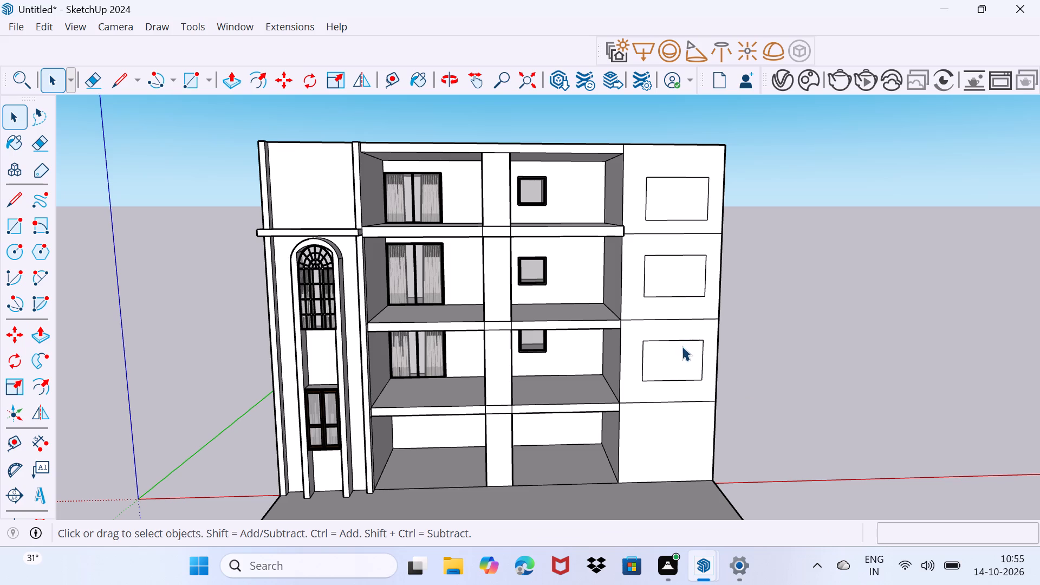
# Push the top-storey rectangle about 10' 1 5/16" into the end wall to form a deep opening.
pyautogui.moveTo(682, 346); pyautogui.dragTo(659, 346, button='middle')
pyautogui.scroll(3, 661, 190)
pyautogui.click(677, 202)
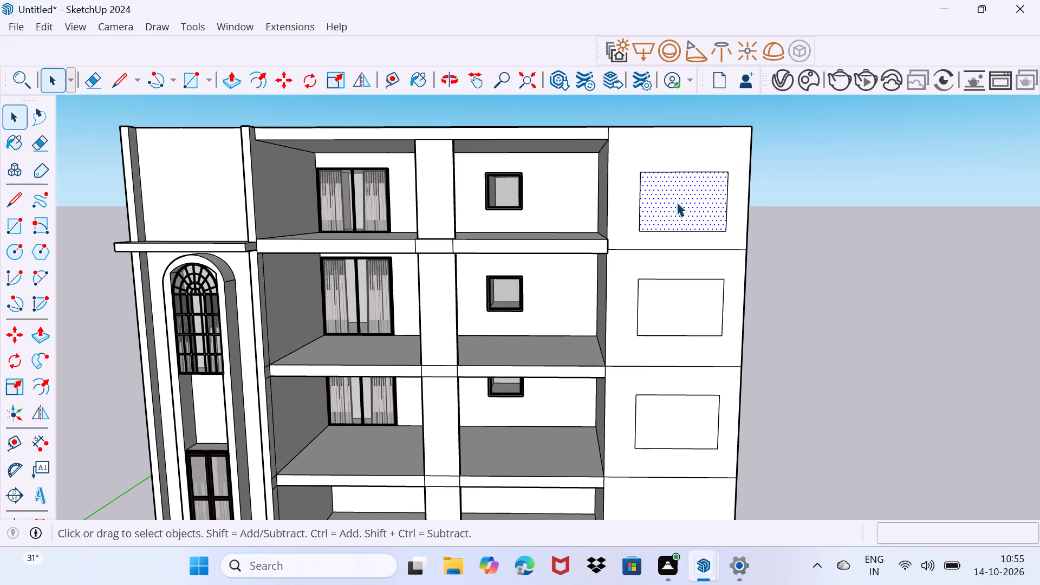
pyautogui.press('p')
pyautogui.click(677, 202)
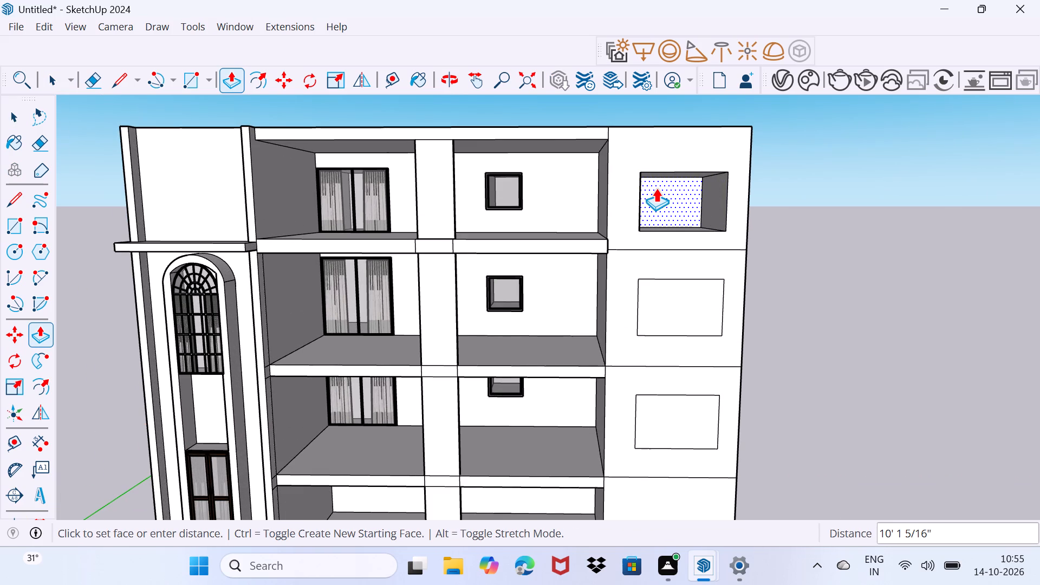
pyautogui.click(656, 188)
pyautogui.press('space')
pyautogui.moveTo(675, 206); pyautogui.dragTo(711, 167)
# Push the end wall's second rectangle from the top about 10' 3 7/16" inward to form an opening.
pyautogui.moveTo(681, 202); pyautogui.dragTo(650, 195, button='middle')
pyautogui.click(673, 297)
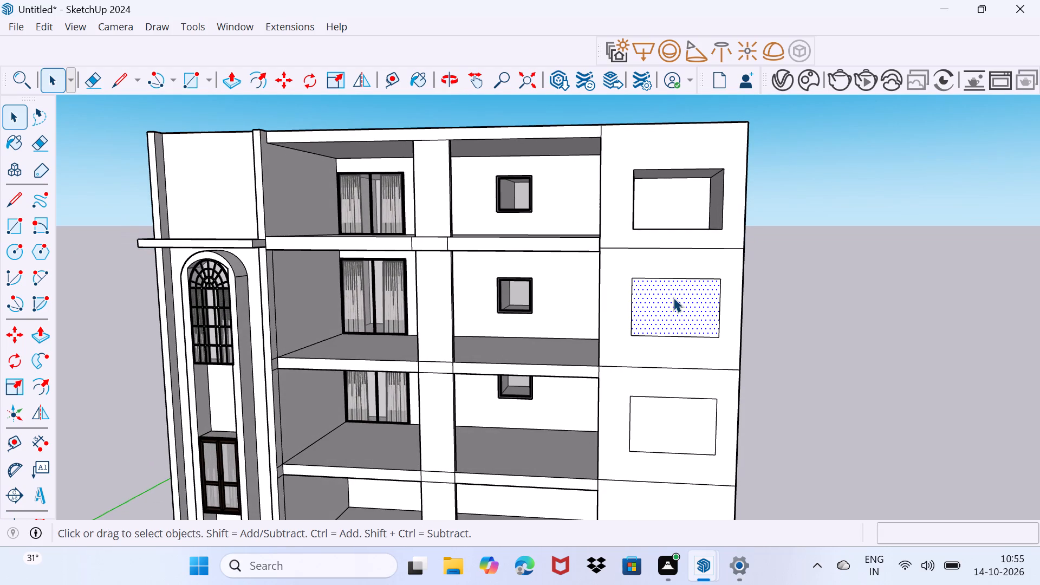
pyautogui.press('p')
pyautogui.click(673, 297)
pyautogui.click(672, 284)
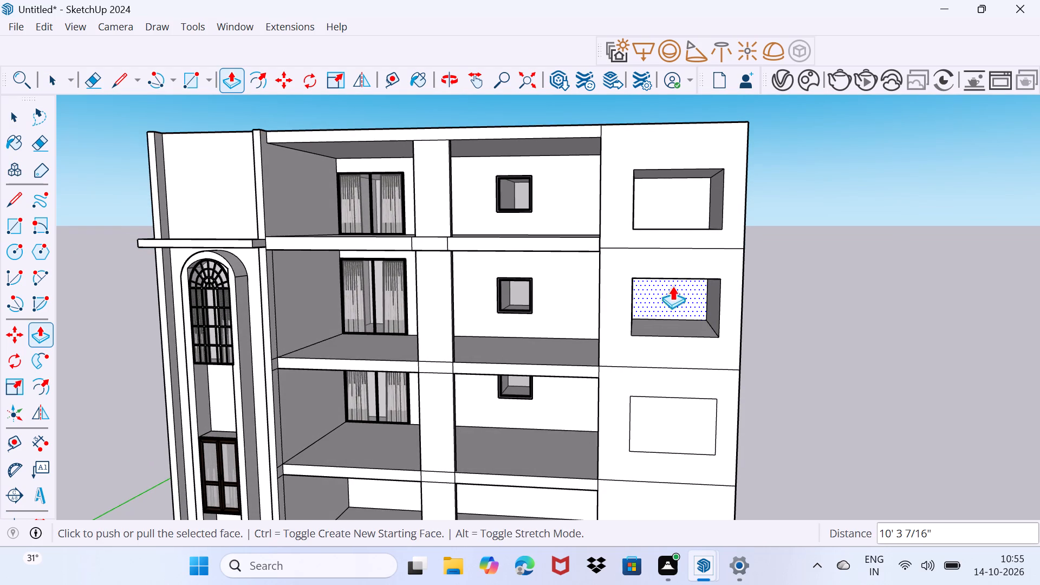
pyautogui.press('space')
pyautogui.moveTo(694, 382); pyautogui.dragTo(698, 354)
# Push the lowest rectangle on the end wall inward to form a deep opening like the ones above.
pyautogui.moveTo(694, 358); pyautogui.dragTo(694, 268, button='middle')
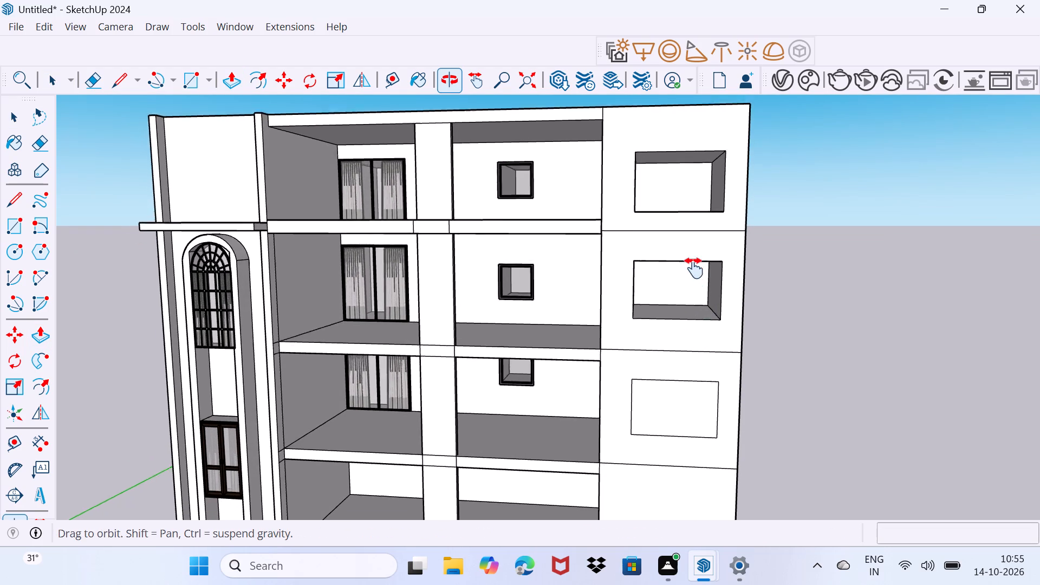
pyautogui.moveTo(694, 268); pyautogui.dragTo(691, 249, button='middle')
pyautogui.click(667, 318)
pyautogui.press('p')
pyautogui.click(667, 318)
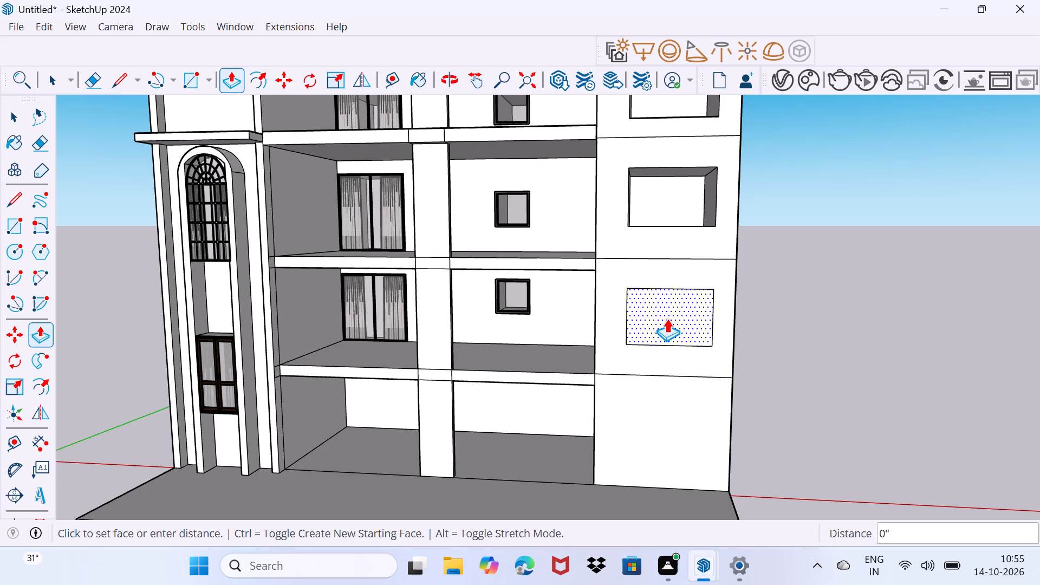
pyautogui.click(660, 304)
pyautogui.press('space')
pyautogui.moveTo(667, 324); pyautogui.dragTo(675, 297)
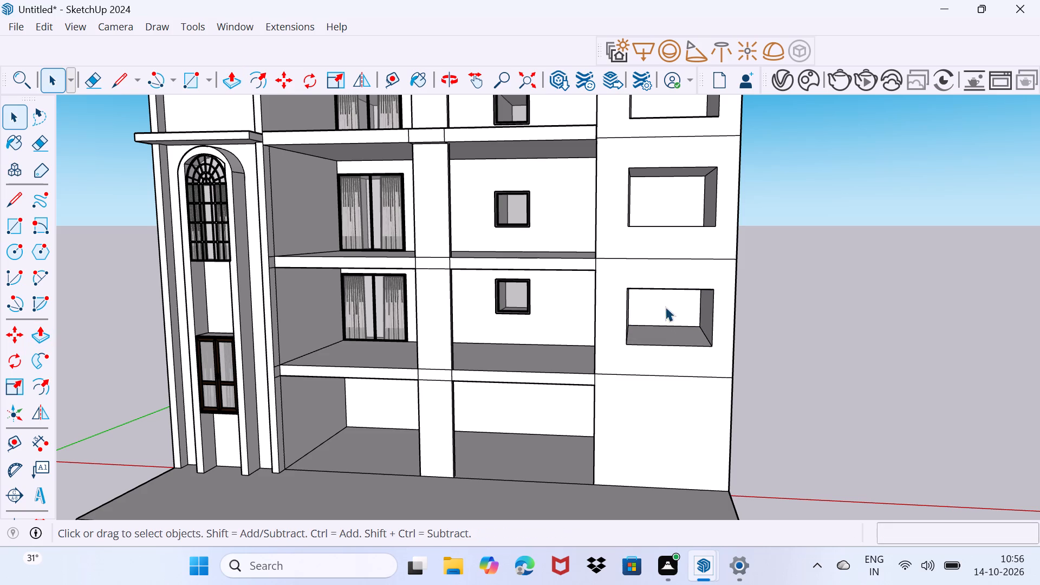
# Lower the sill face of the lowest end-wall opening by about 10 5/16" with Push/Pull to make the opening taller.
pyautogui.moveTo(664, 318); pyautogui.dragTo(681, 288, button='middle')
pyautogui.scroll(2, 677, 311)
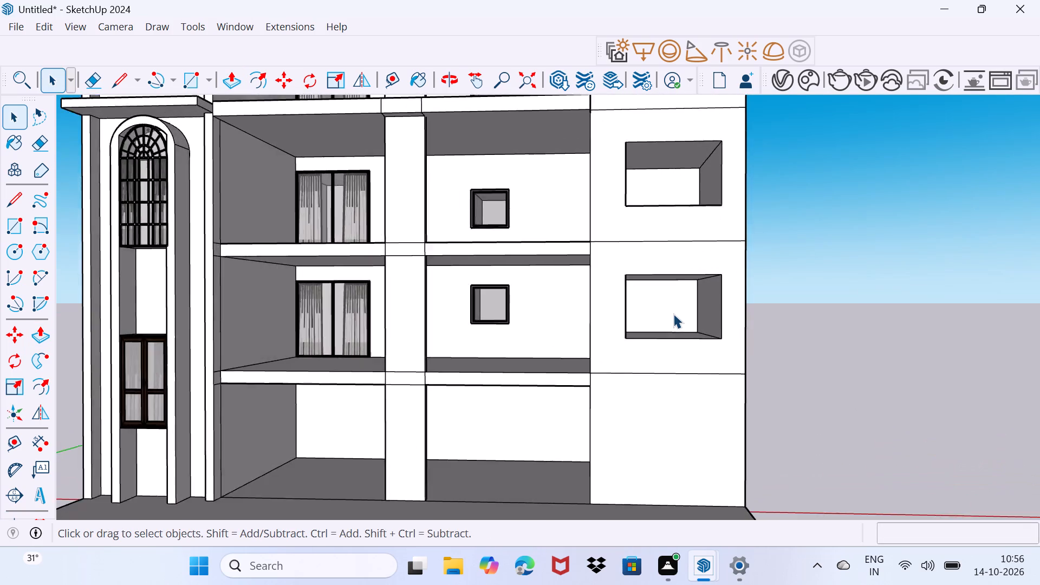
pyautogui.scroll(8, 673, 314)
pyautogui.moveTo(664, 339); pyautogui.dragTo(656, 353, button='middle')
pyautogui.click(648, 370)
pyautogui.press('p')
pyautogui.click(648, 370)
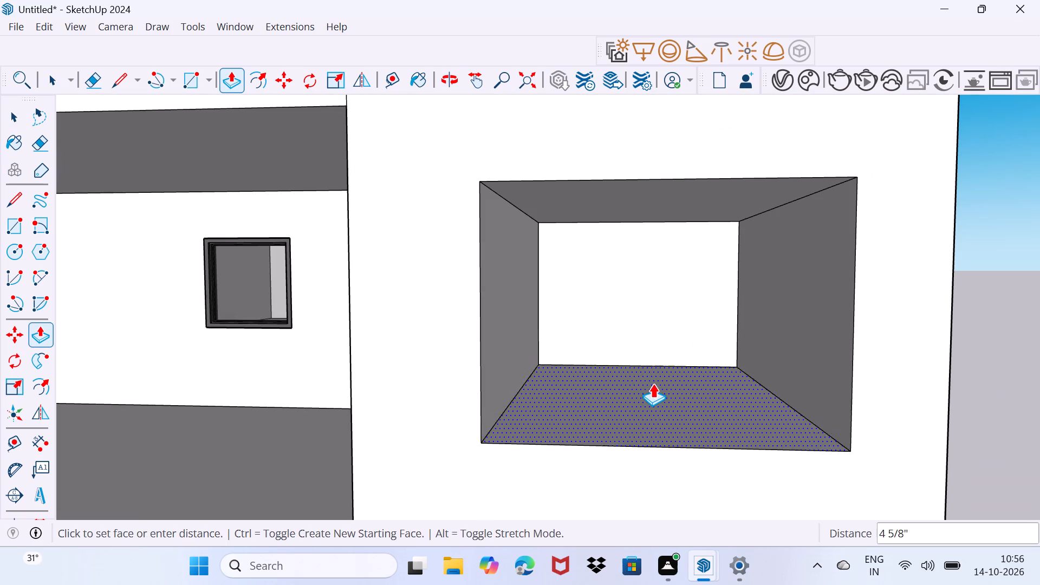
pyautogui.scroll(-2, 653, 385)
pyautogui.keyDown('shift'); pyautogui.moveTo(653, 385); pyautogui.dragTo(661, 312, button='middle'); pyautogui.keyUp('shift')
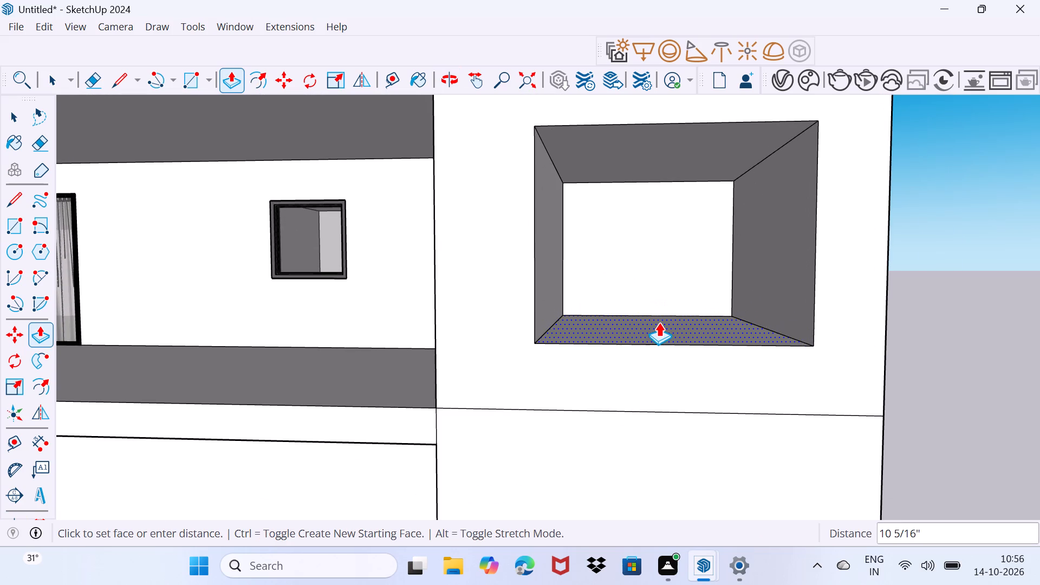
pyautogui.click(659, 322)
pyautogui.press('space')
pyautogui.moveTo(659, 322); pyautogui.dragTo(679, 295)
# Lower the sill face of the middle end-wall opening with Push/Pull to make that opening taller.
pyautogui.scroll(-8, 653, 279)
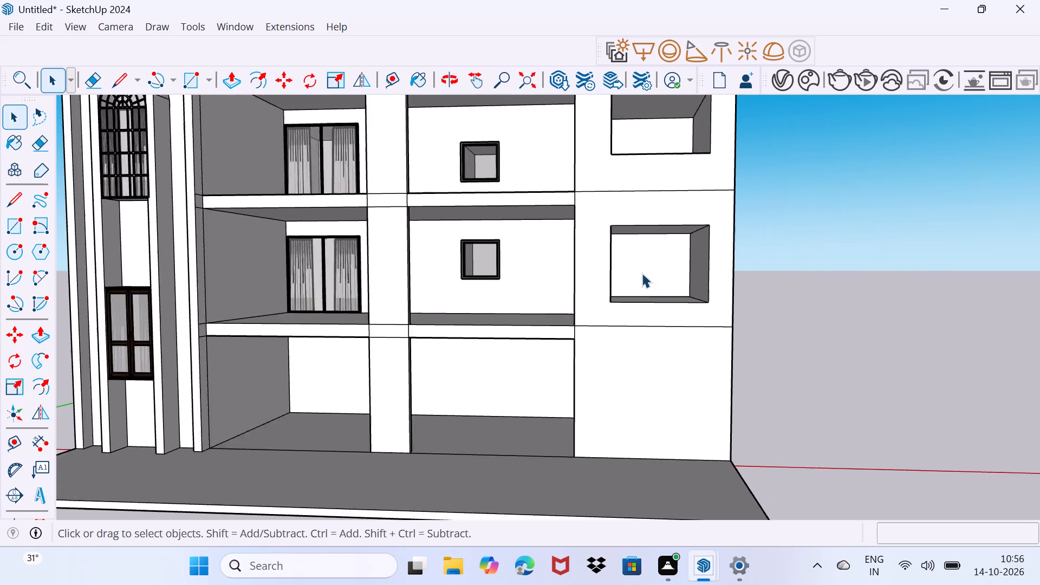
pyautogui.scroll(-3, 642, 273)
pyautogui.moveTo(662, 211); pyautogui.dragTo(625, 246, button='middle')
pyautogui.scroll(2, 656, 187)
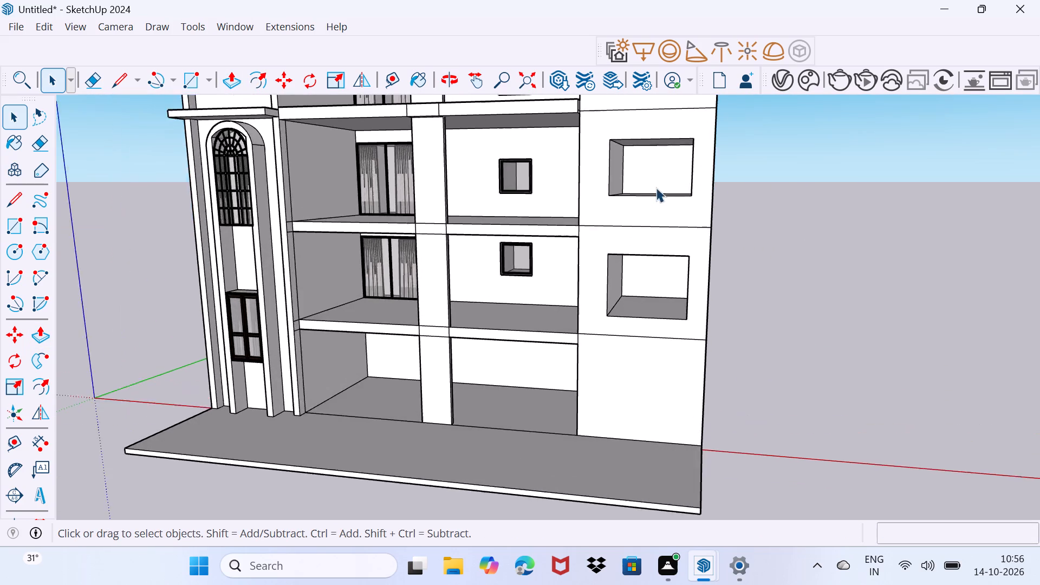
pyautogui.scroll(4, 656, 187)
pyautogui.moveTo(656, 196); pyautogui.dragTo(686, 222, button='middle')
pyautogui.click(690, 220)
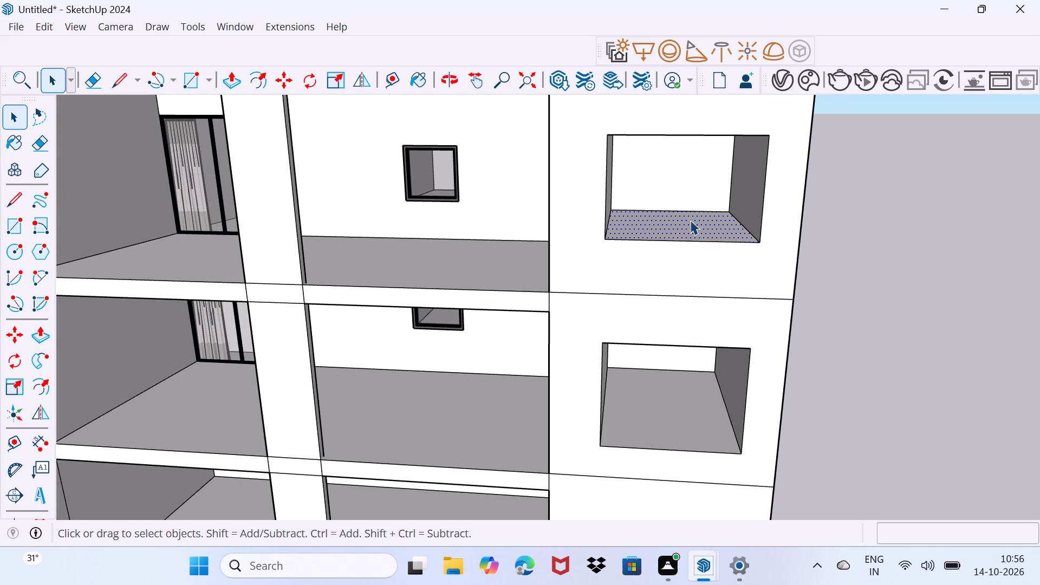
pyautogui.press('p')
pyautogui.click(690, 220)
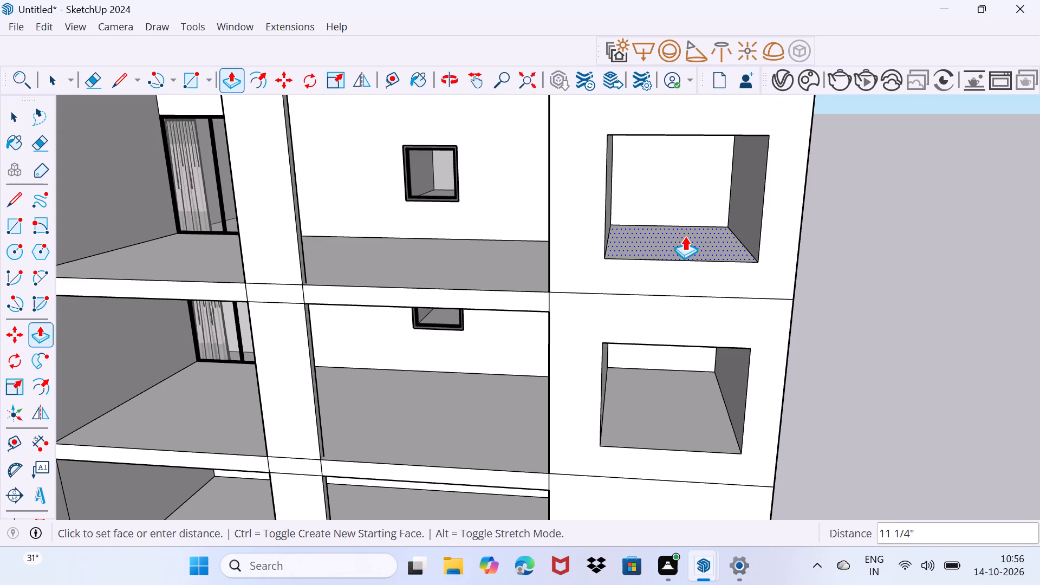
pyautogui.press('space')
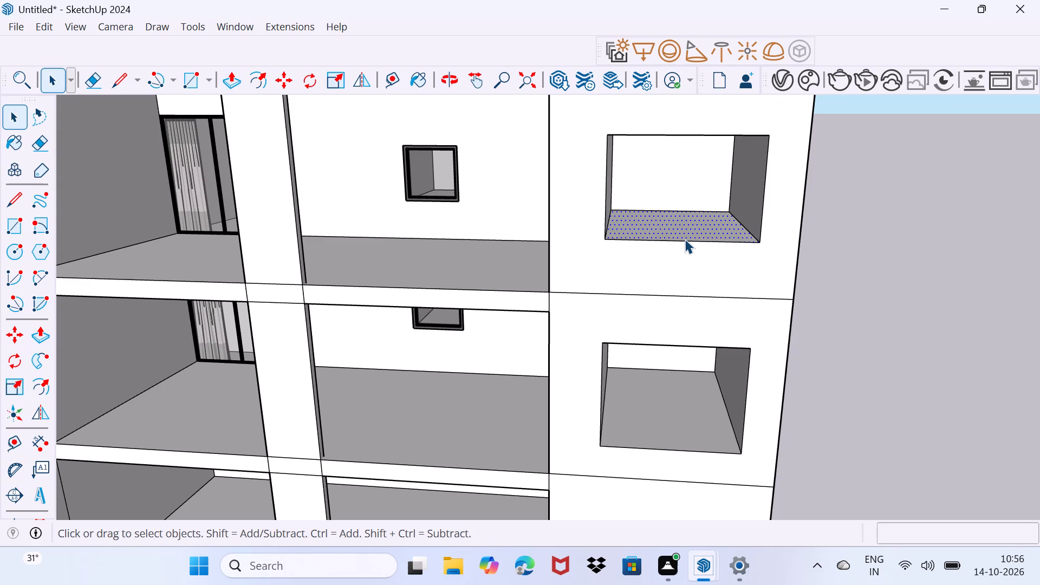
pyautogui.press('p')
pyautogui.click(688, 230)
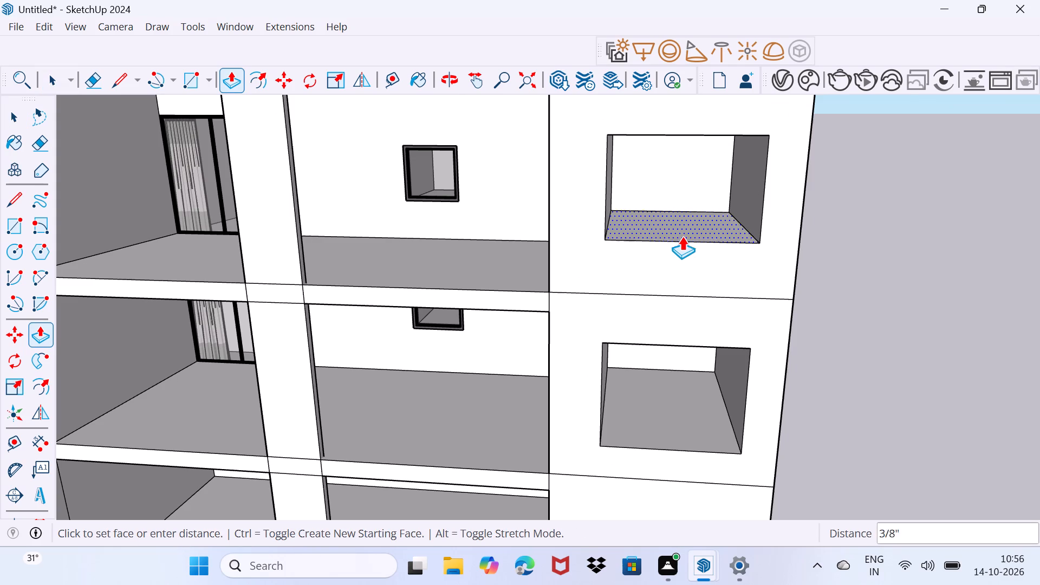
pyautogui.click(680, 250)
pyautogui.press('space')
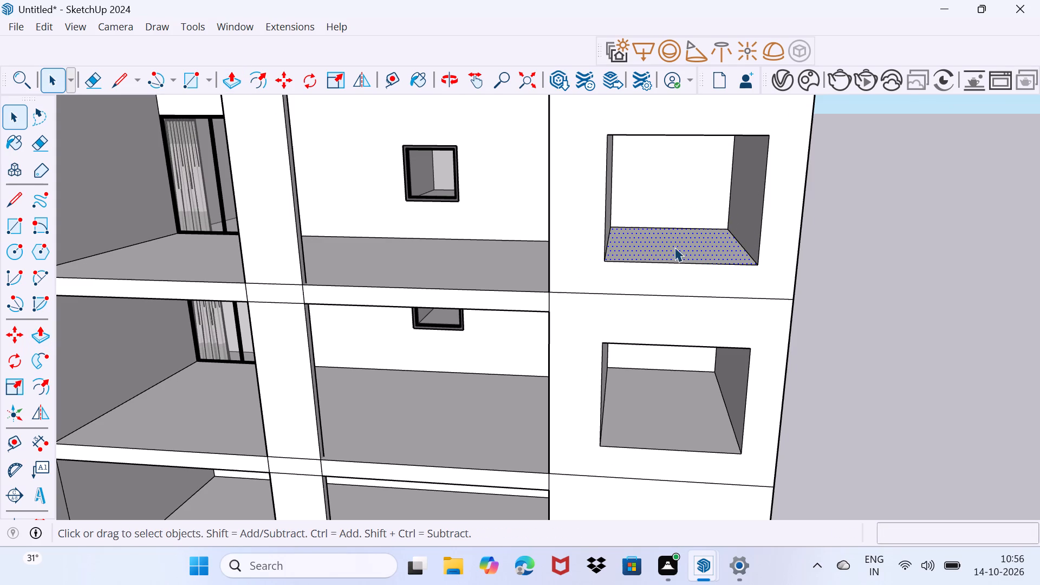
pyautogui.moveTo(674, 246); pyautogui.dragTo(686, 237)
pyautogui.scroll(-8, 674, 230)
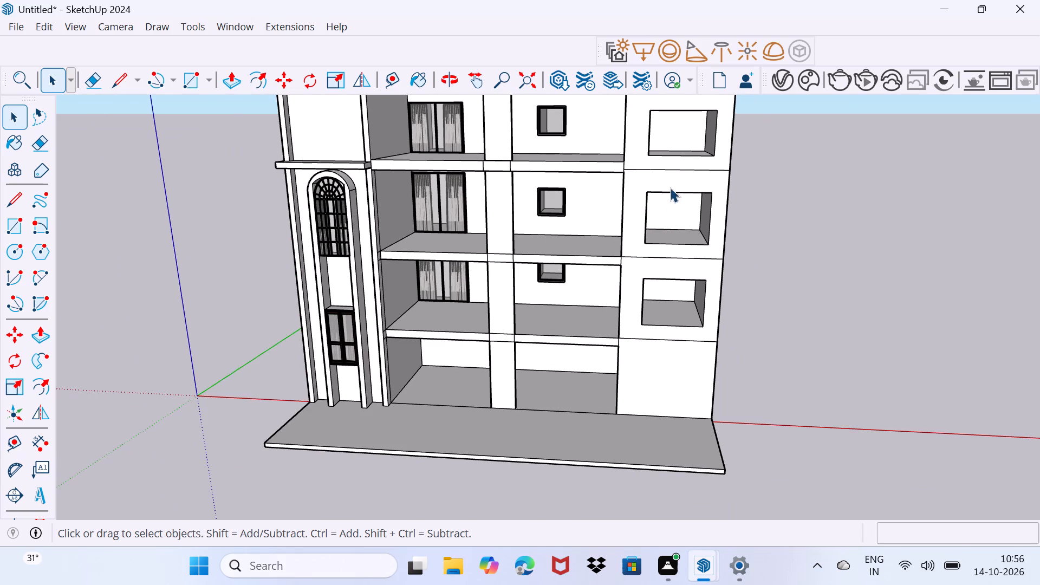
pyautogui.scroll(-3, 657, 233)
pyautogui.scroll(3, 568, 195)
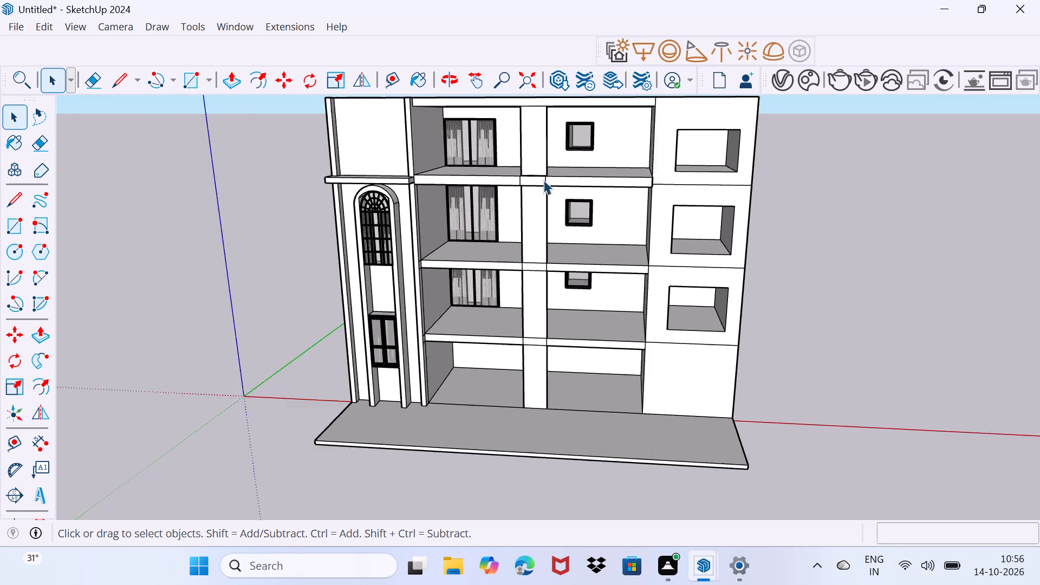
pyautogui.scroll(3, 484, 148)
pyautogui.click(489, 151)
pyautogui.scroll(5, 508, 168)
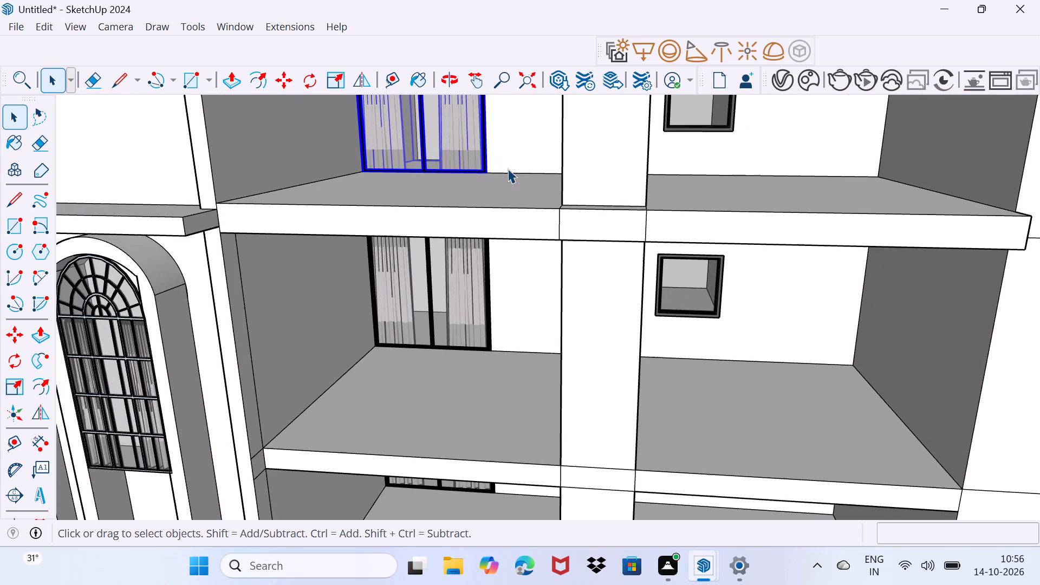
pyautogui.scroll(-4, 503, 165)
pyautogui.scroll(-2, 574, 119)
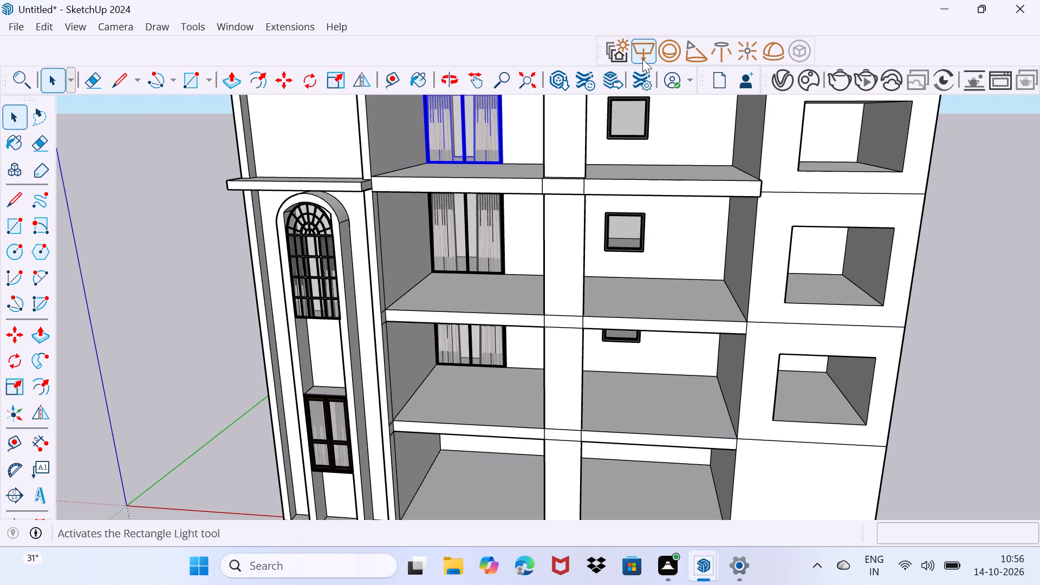
# Place a small V-Ray rectangle light on the back wall of the top end-wall opening.
pyautogui.click(642, 59)
pyautogui.moveTo(835, 140); pyautogui.dragTo(770, 164, button='middle')
pyautogui.click(849, 138)
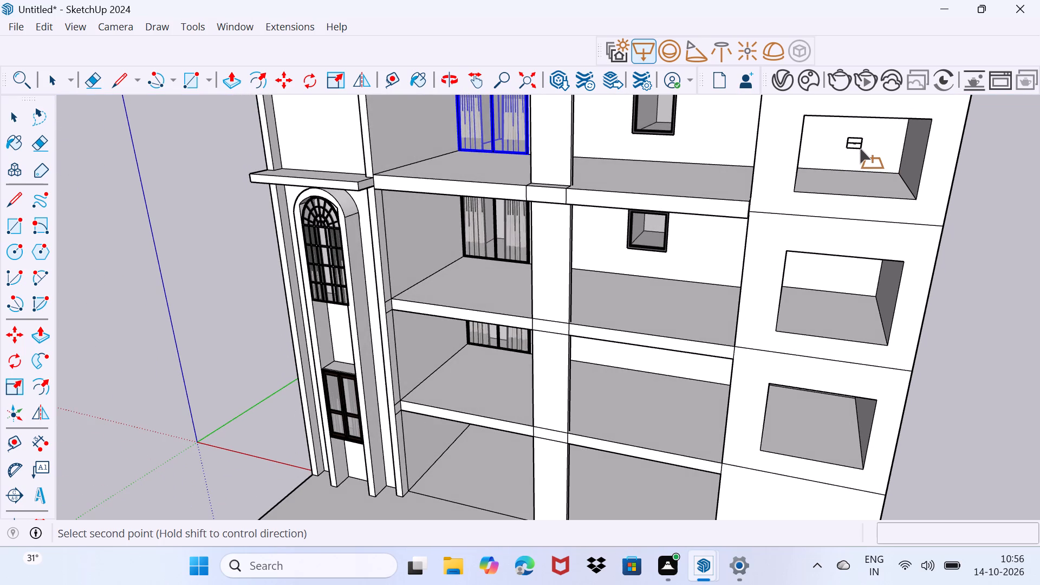
pyautogui.click(860, 147)
# Copy the rectangle light about 9' 3 15/16" straight down into the middle end-wall opening.
pyautogui.scroll(14, 861, 144)
pyautogui.moveTo(848, 146); pyautogui.dragTo(815, 156, button='middle')
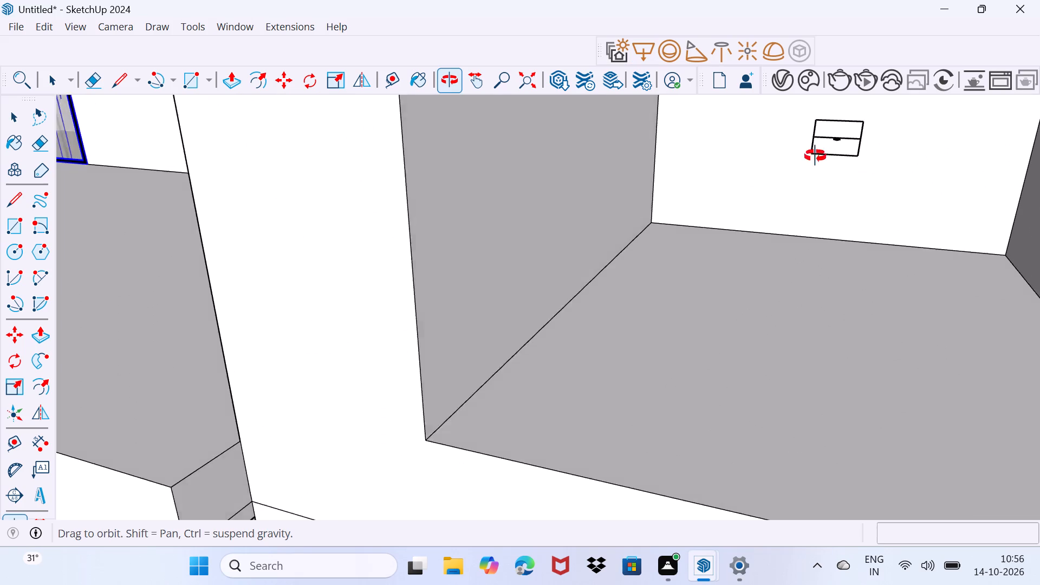
pyautogui.moveTo(815, 156); pyautogui.dragTo(890, 141, button='middle')
pyautogui.press('space')
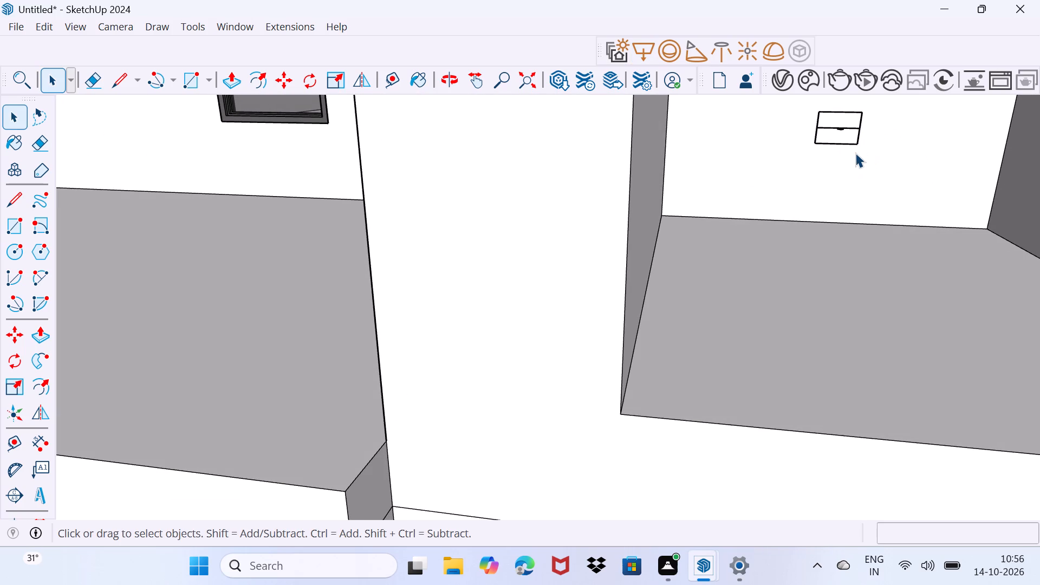
pyautogui.click(856, 141)
pyautogui.press('m')
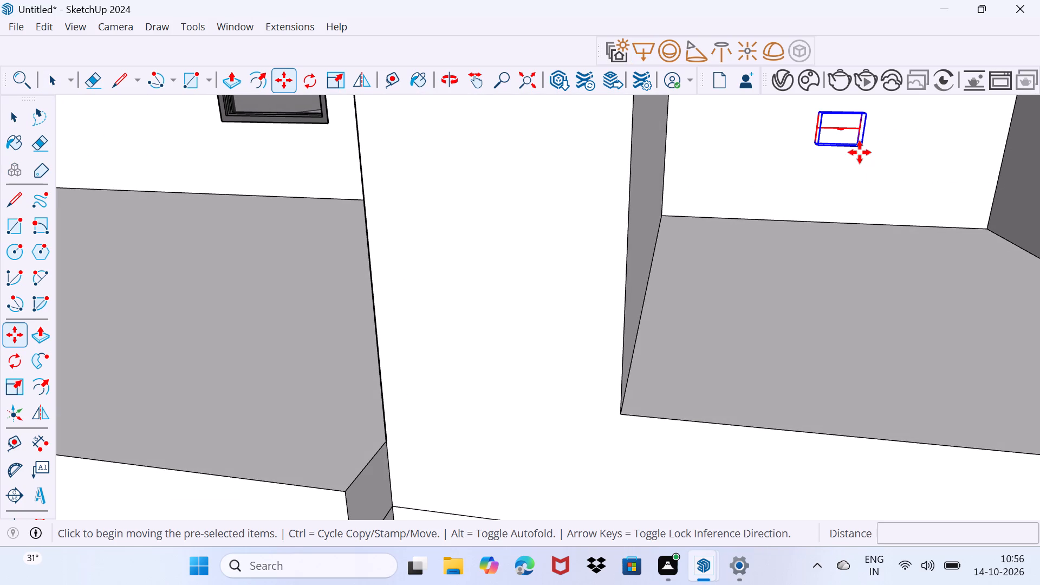
pyautogui.click(863, 152)
pyautogui.scroll(-3, 849, 210)
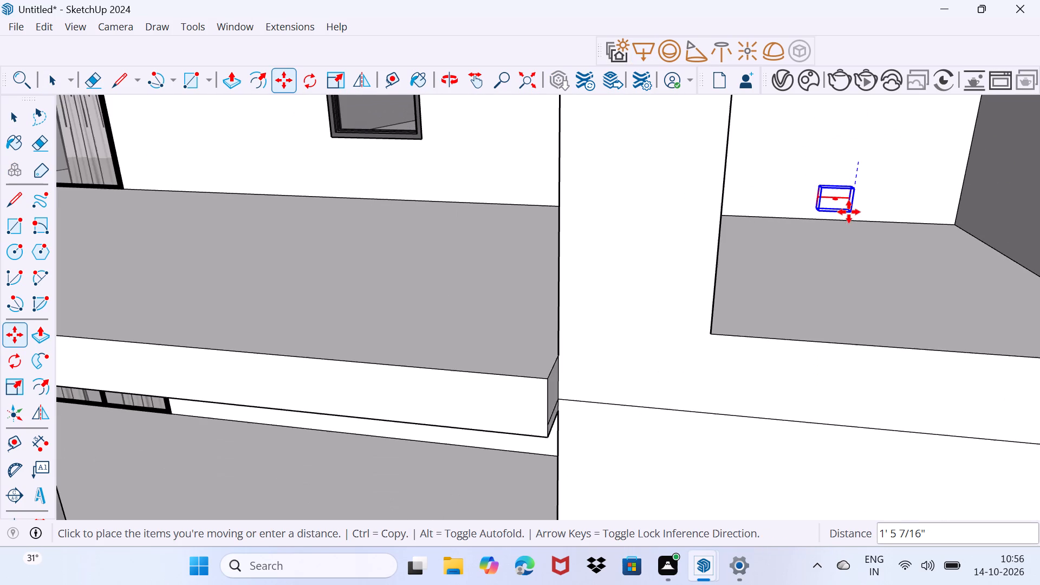
pyautogui.scroll(-7, 848, 214)
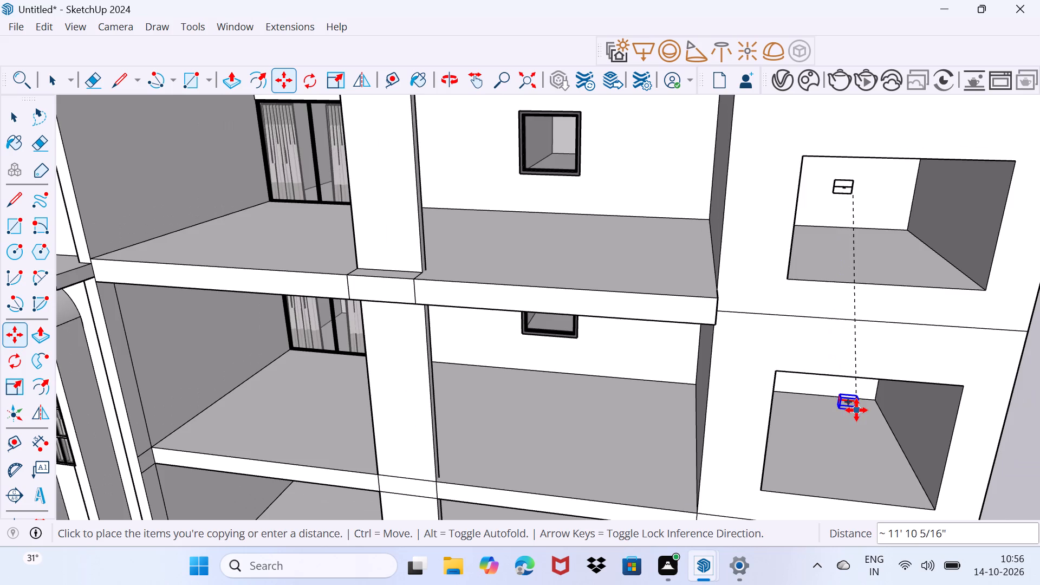
pyautogui.moveTo(856, 410); pyautogui.dragTo(856, 346, button='middle')
pyautogui.scroll(9, 839, 340)
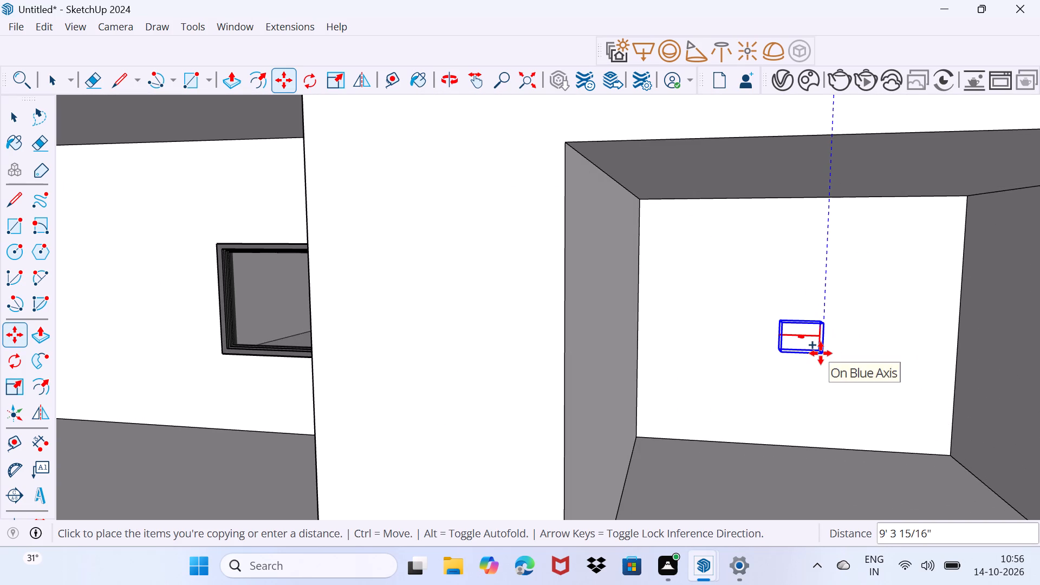
pyautogui.click(821, 353)
# Copy the middle opening's rectangle light about 9' 10 1/16" down into the lowest end-wall opening.
pyautogui.click(823, 352)
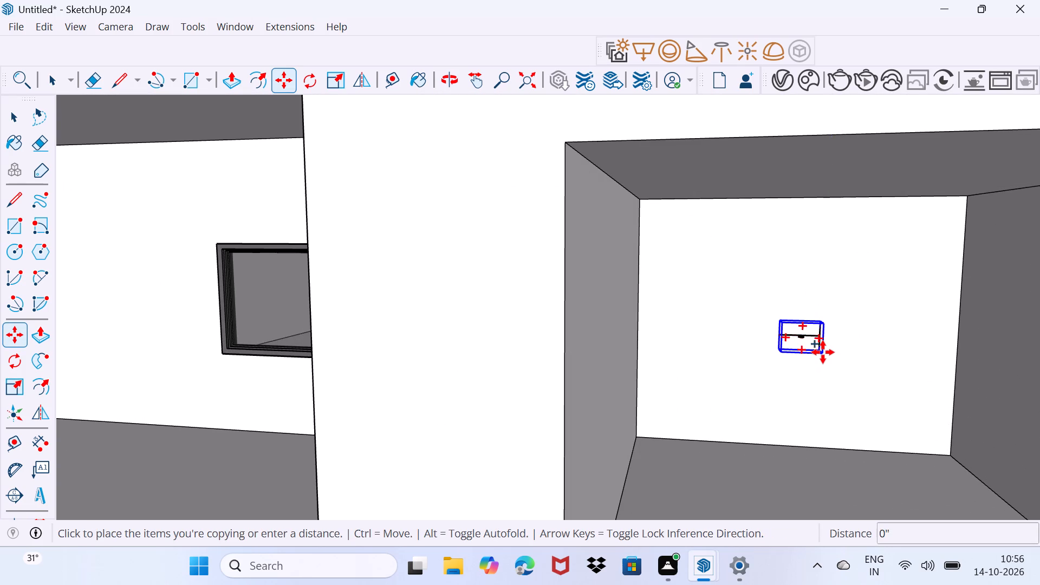
pyautogui.scroll(-9, 815, 389)
pyautogui.keyDown('shift'); pyautogui.moveTo(816, 397); pyautogui.dragTo(799, 232, button='middle'); pyautogui.keyUp('shift')
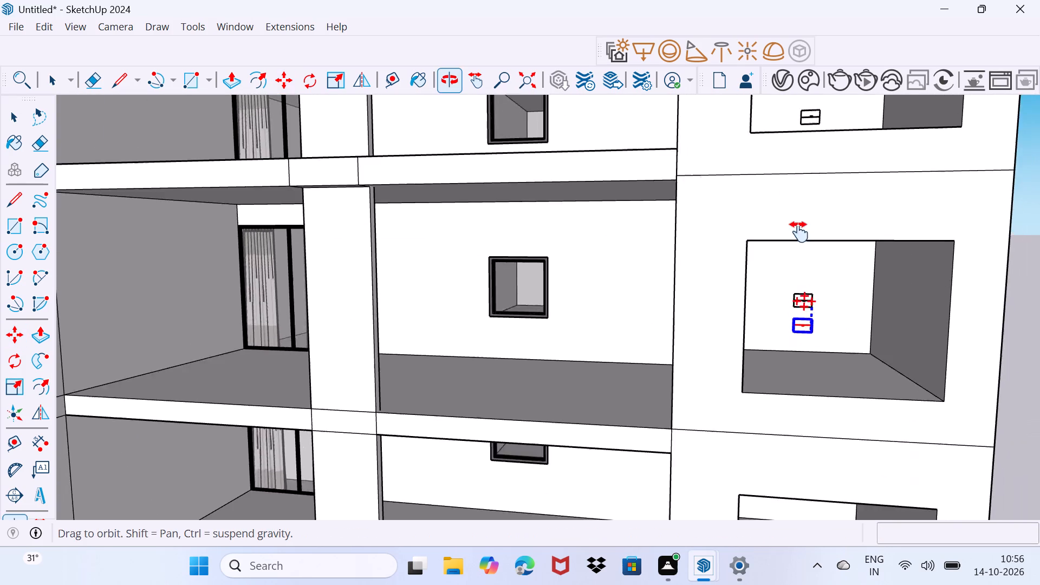
pyautogui.keyDown('shift'); pyautogui.moveTo(799, 232); pyautogui.dragTo(763, 102, button='middle'); pyautogui.keyUp('shift')
pyautogui.click(762, 265)
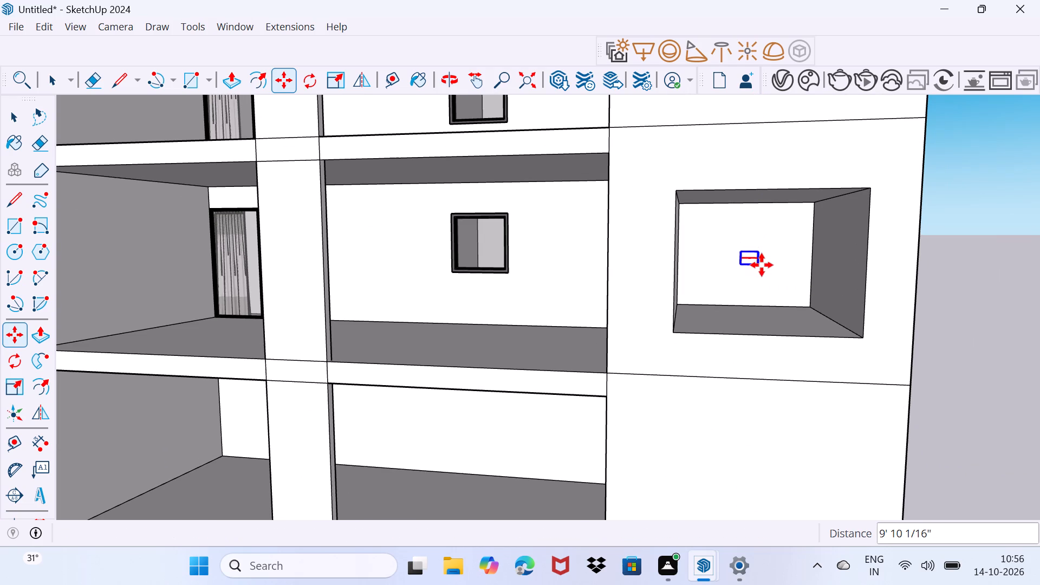
pyautogui.press('space')
# Set the V-Ray rectangle light's colour to a warm yellow of about R 0.968, G 0.904, B 0.177.
pyautogui.moveTo(771, 289); pyautogui.dragTo(790, 259)
pyautogui.moveTo(773, 255); pyautogui.dragTo(731, 306, button='middle')
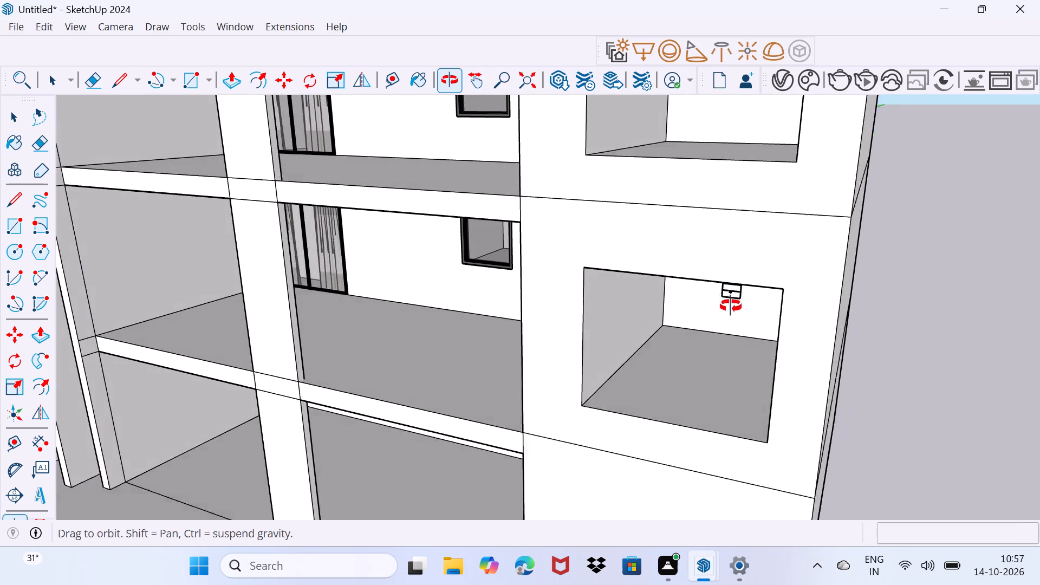
pyautogui.moveTo(731, 306); pyautogui.dragTo(735, 305, button='middle')
pyautogui.click(744, 289)
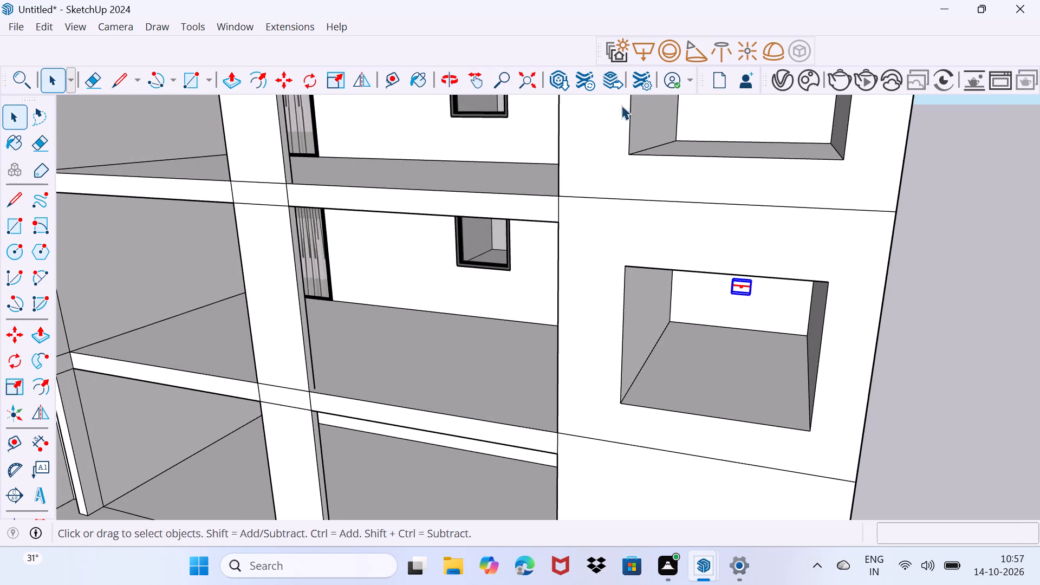
pyautogui.click(779, 93)
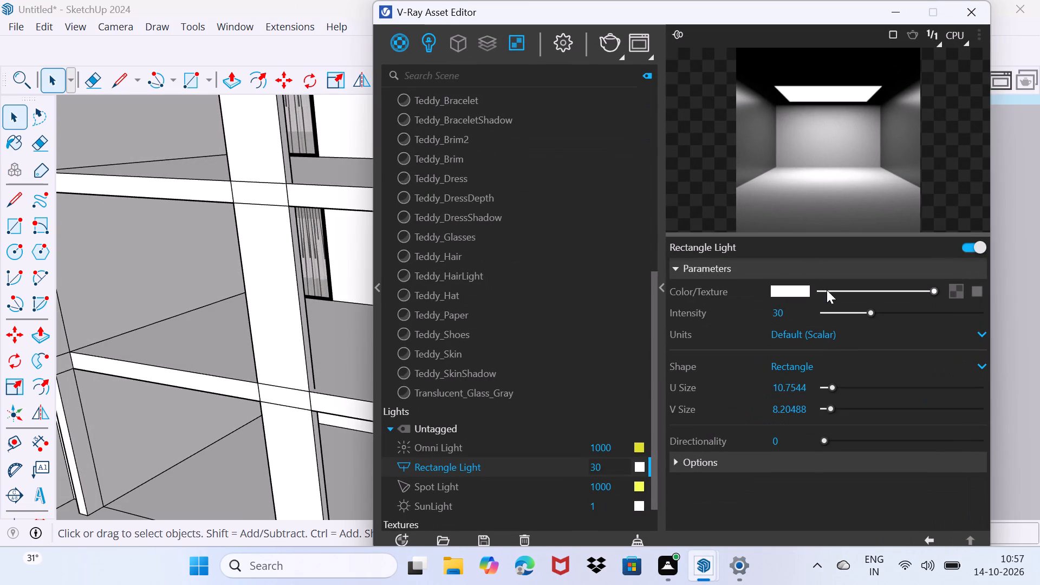
pyautogui.click(801, 288)
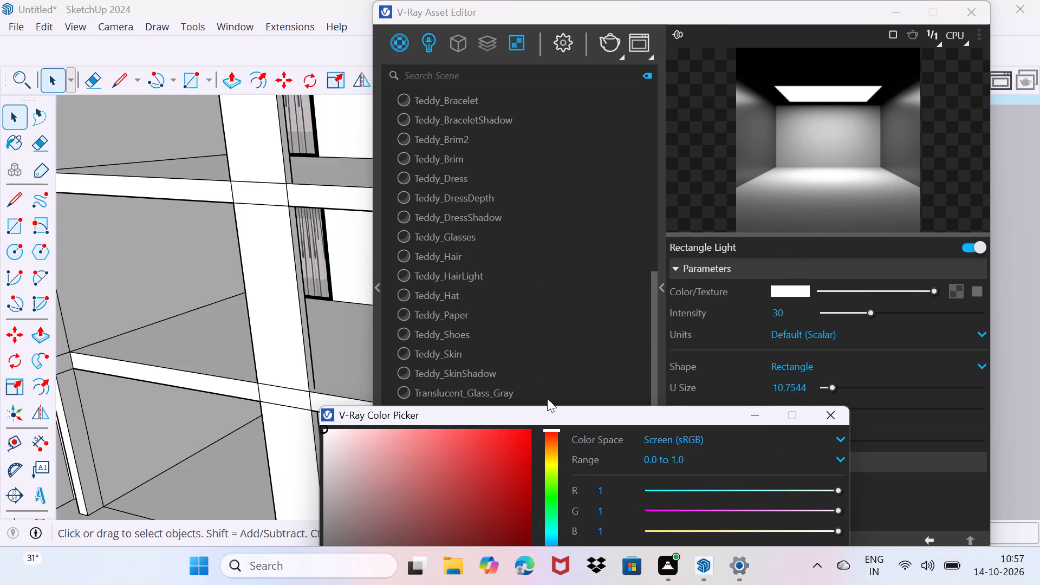
pyautogui.click(554, 461)
pyautogui.click(498, 443)
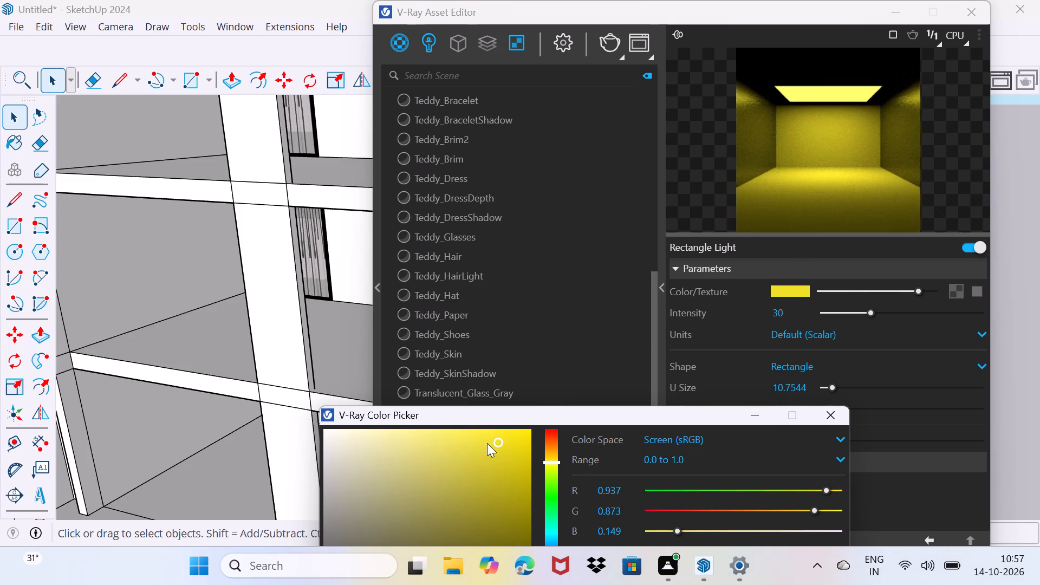
pyautogui.moveTo(487, 440); pyautogui.dragTo(450, 447)
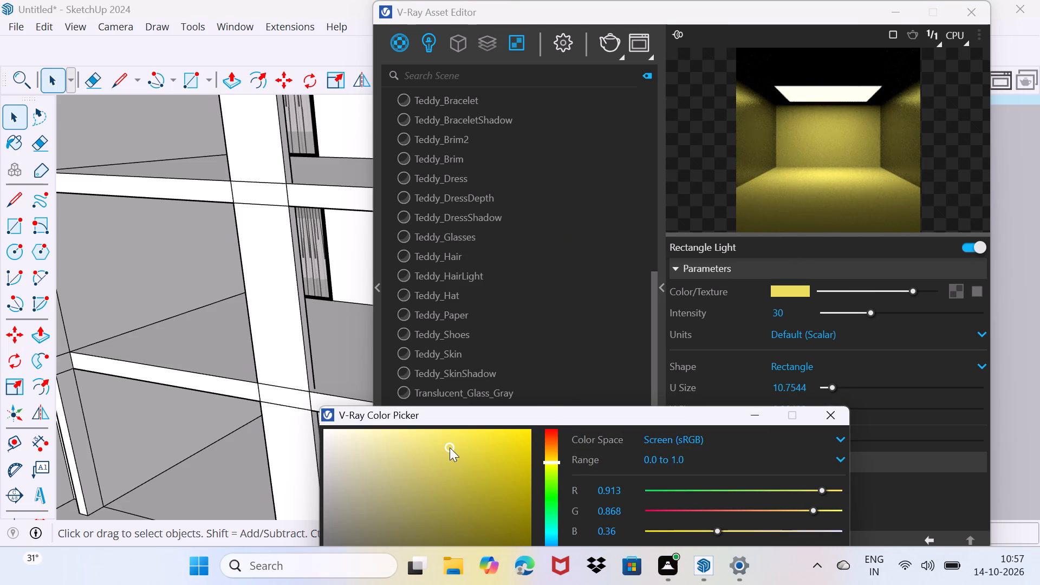
pyautogui.moveTo(450, 447); pyautogui.dragTo(494, 436)
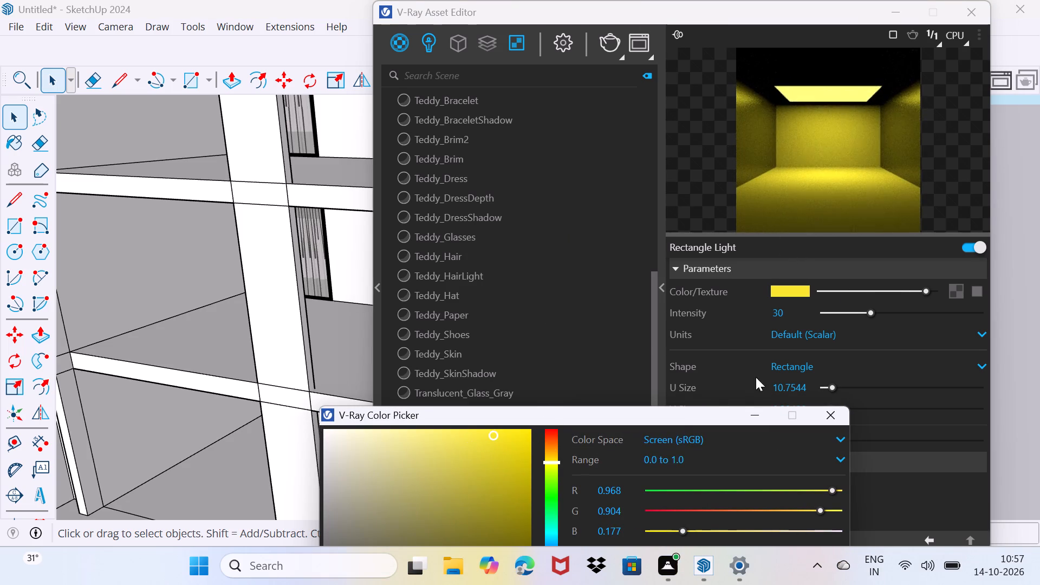
pyautogui.click(890, 3)
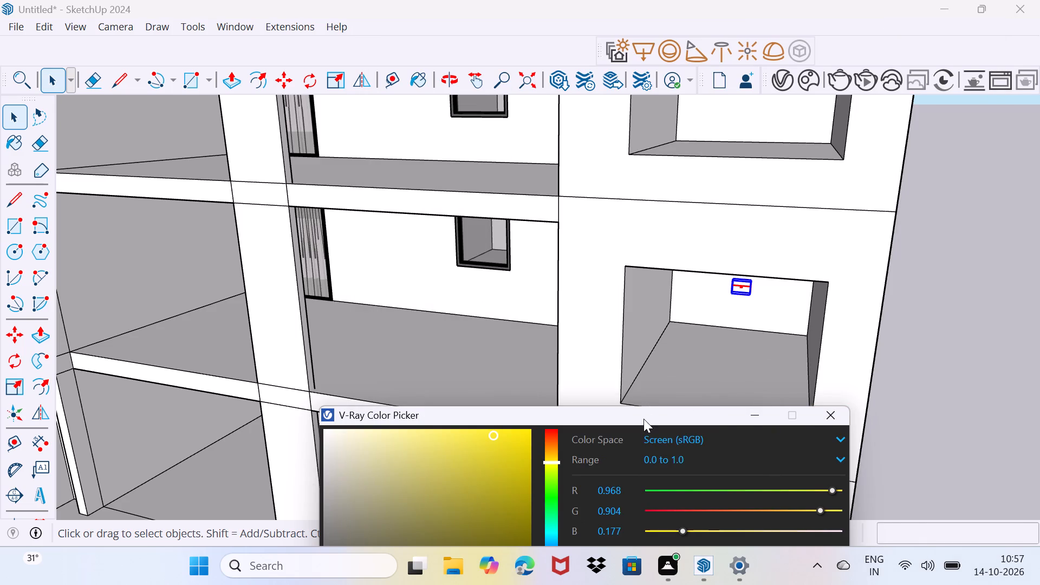
pyautogui.click(827, 415)
pyautogui.moveTo(683, 356); pyautogui.dragTo(750, 304, button='middle')
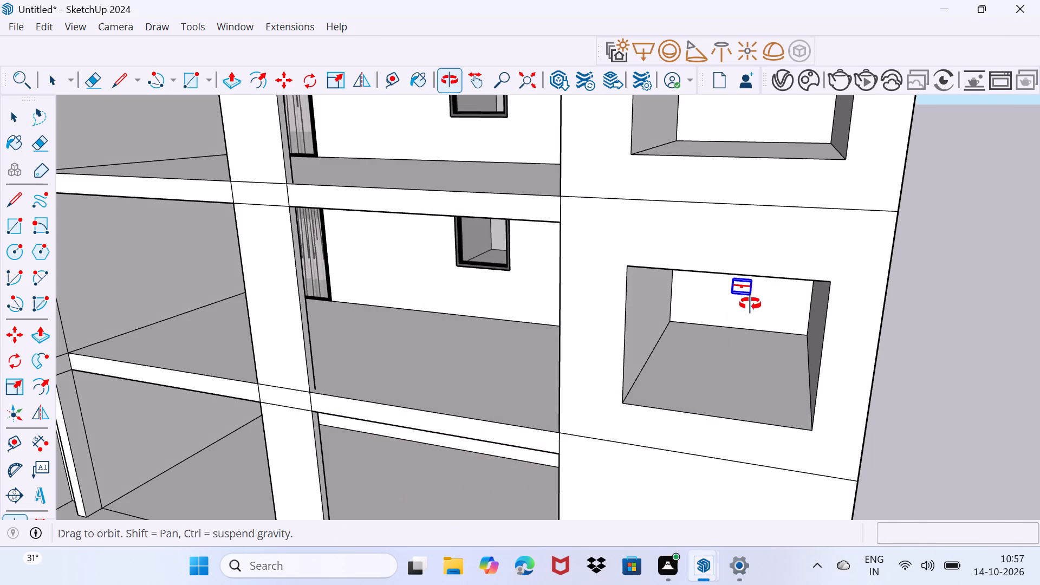
pyautogui.moveTo(750, 304); pyautogui.dragTo(772, 282, button='middle')
pyautogui.moveTo(757, 298); pyautogui.dragTo(779, 280)
# Copy the lowest curtained window about 34' 4 1/16" across to the lowest end-wall opening.
pyautogui.moveTo(308, 273); pyautogui.dragTo(368, 279, button='middle')
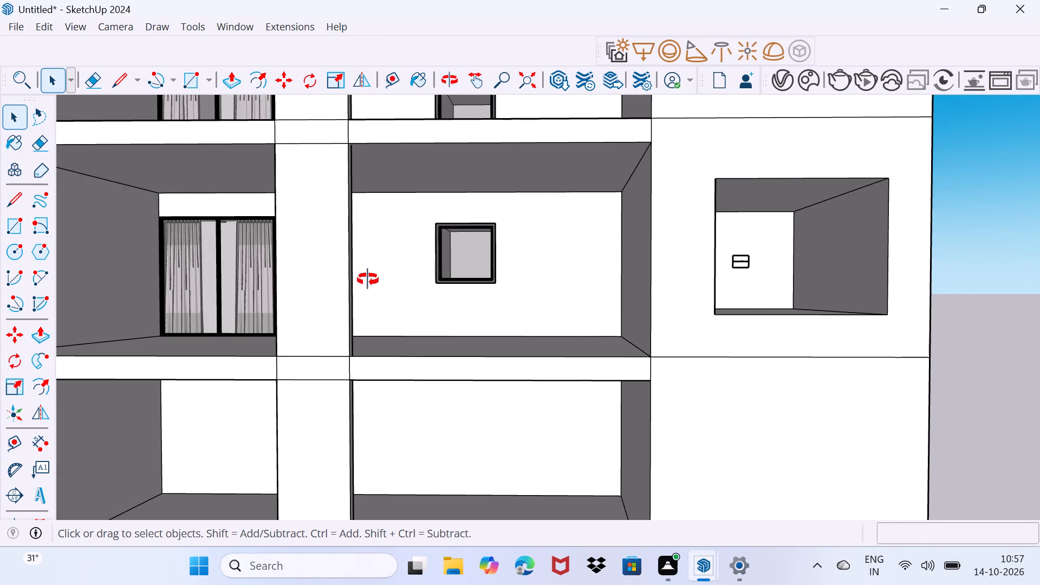
pyautogui.moveTo(368, 279); pyautogui.dragTo(498, 316, button='middle')
pyautogui.scroll(-3, 293, 282)
pyautogui.click(230, 341)
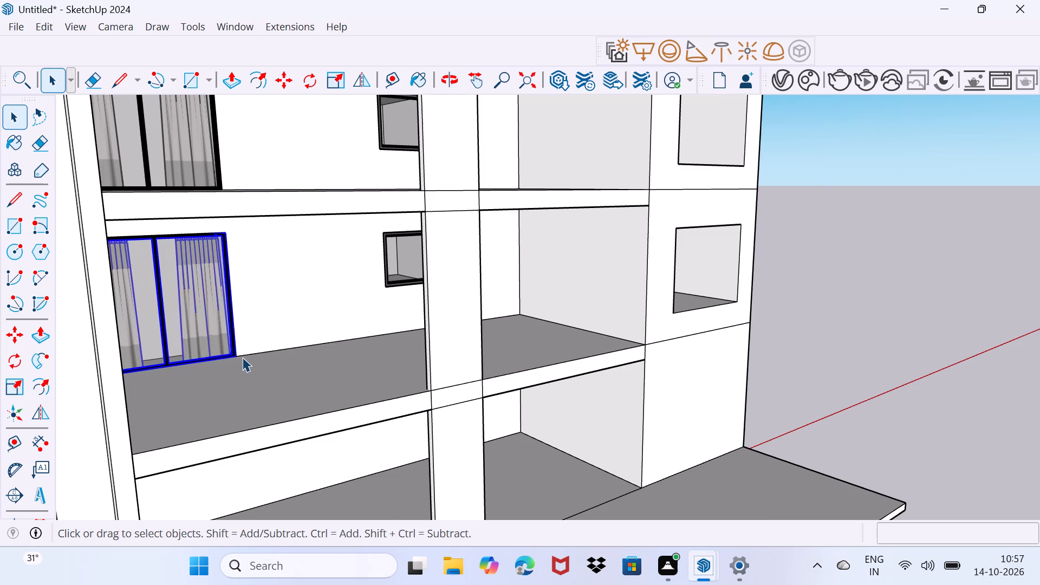
pyautogui.scroll(3, 242, 357)
pyautogui.moveTo(242, 357); pyautogui.dragTo(198, 358, button='middle')
pyautogui.scroll(3, 221, 351)
pyautogui.scroll(-1, 248, 331)
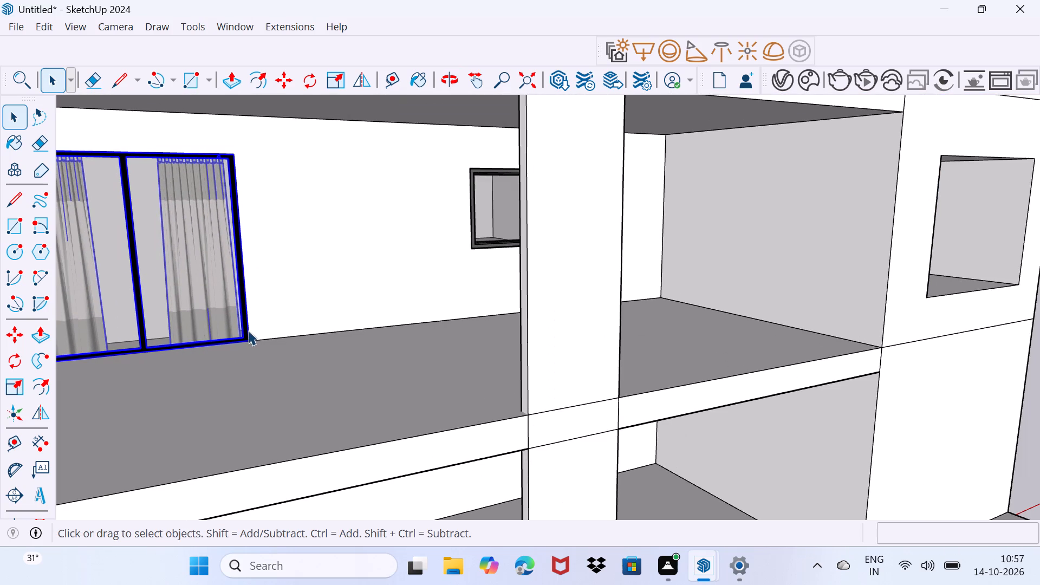
pyautogui.press('m')
pyautogui.click(250, 338)
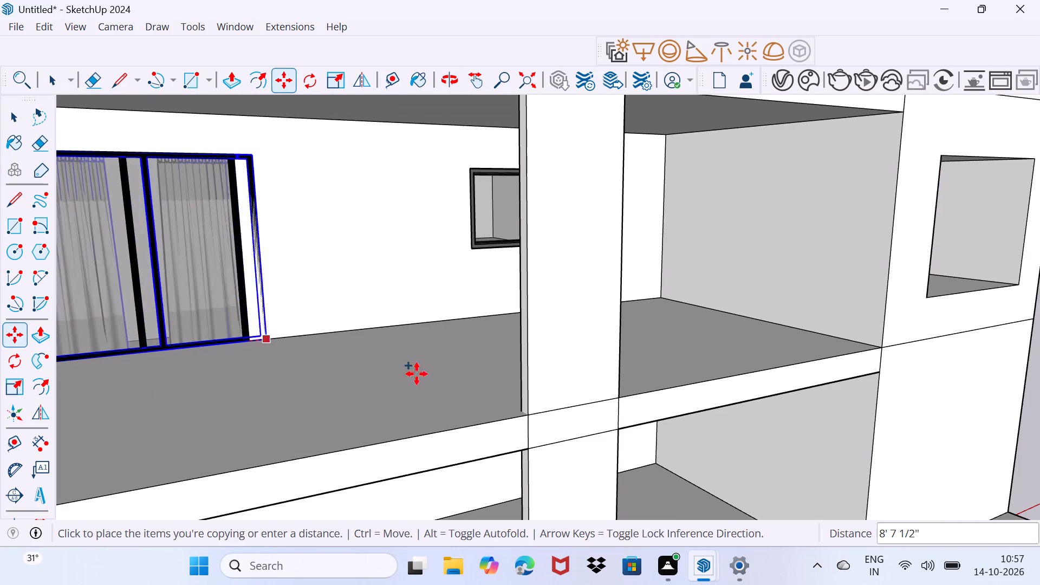
pyautogui.scroll(-8, 610, 399)
pyautogui.moveTo(812, 348); pyautogui.dragTo(613, 366, button='middle')
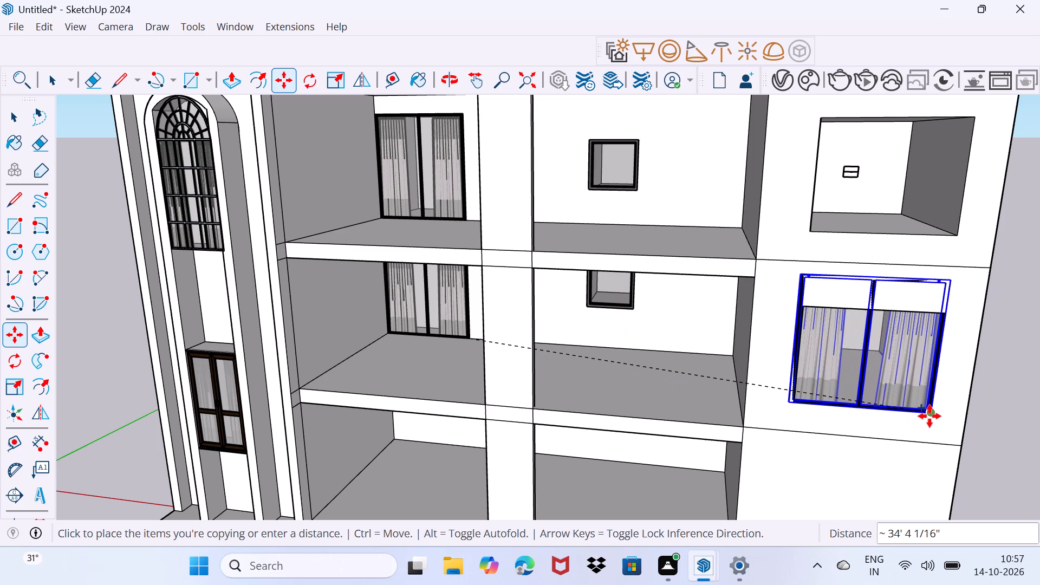
pyautogui.click(929, 416)
pyautogui.press('space')
# Scale the copied curtained window down from its upper corner so it is smaller than the end-wall opening.
pyautogui.write('S')
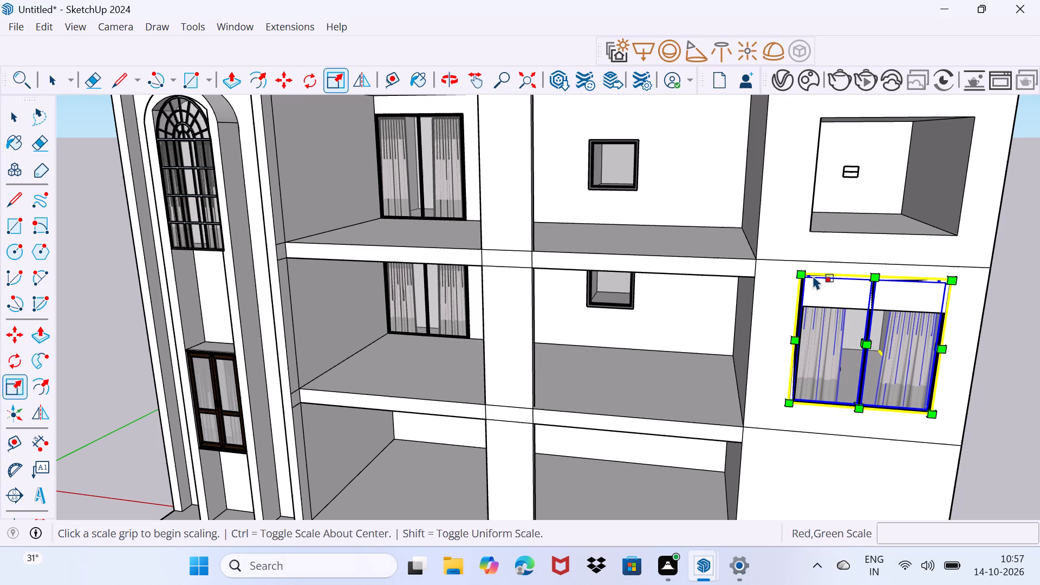
pyautogui.moveTo(799, 272); pyautogui.dragTo(840, 327)
pyautogui.scroll(4, 859, 358)
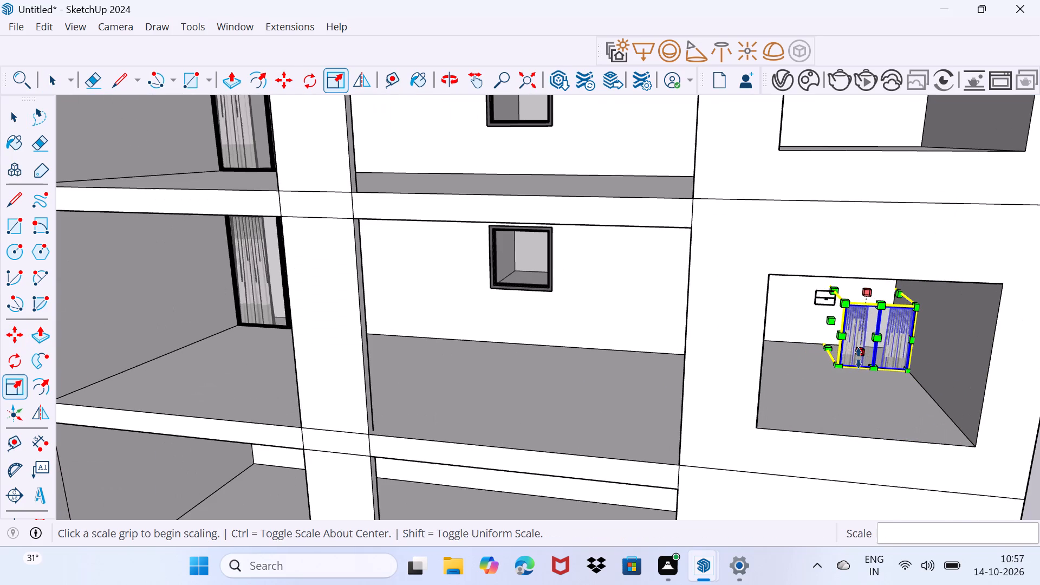
# Move the scaled window about 7' 10 7/16" so its lower corner meets the opening's front lower outer corner.
pyautogui.press('m')
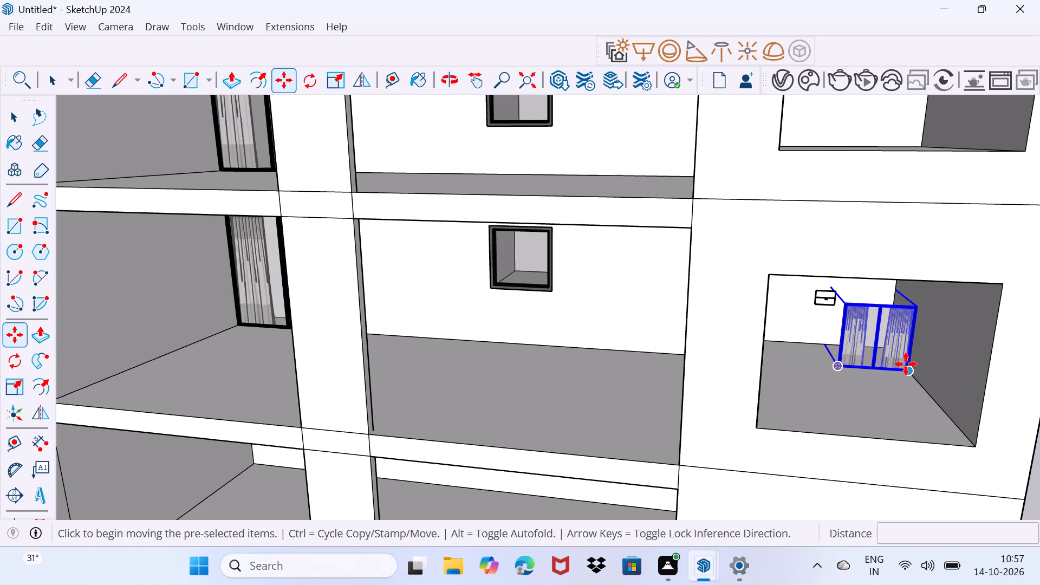
pyautogui.click(906, 364)
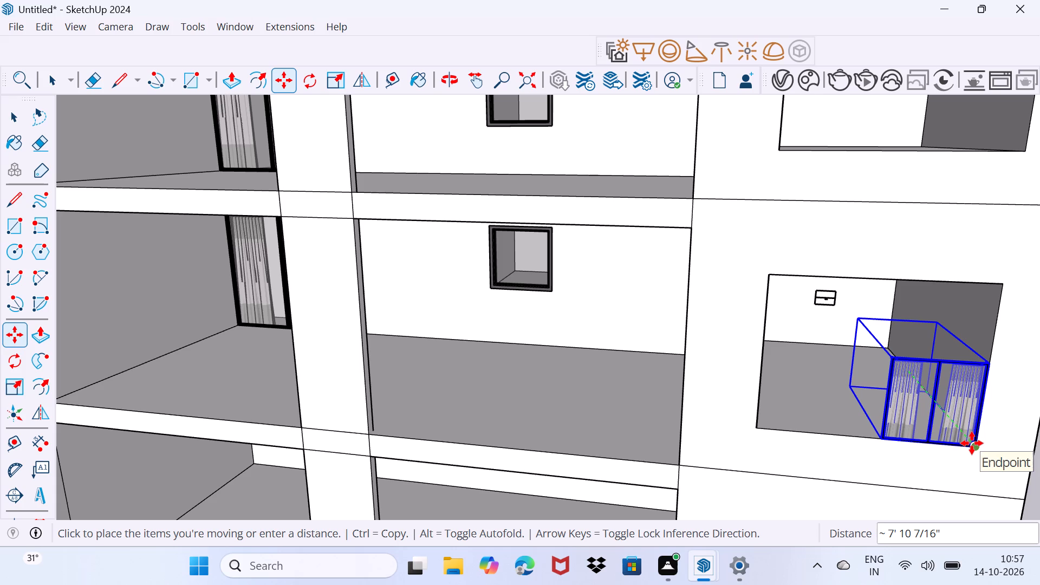
pyautogui.click(972, 443)
# Scale the window's width by about 2.40 along the red axis to span the lowest end-wall opening.
pyautogui.moveTo(875, 445); pyautogui.dragTo(1016, 437, button='middle')
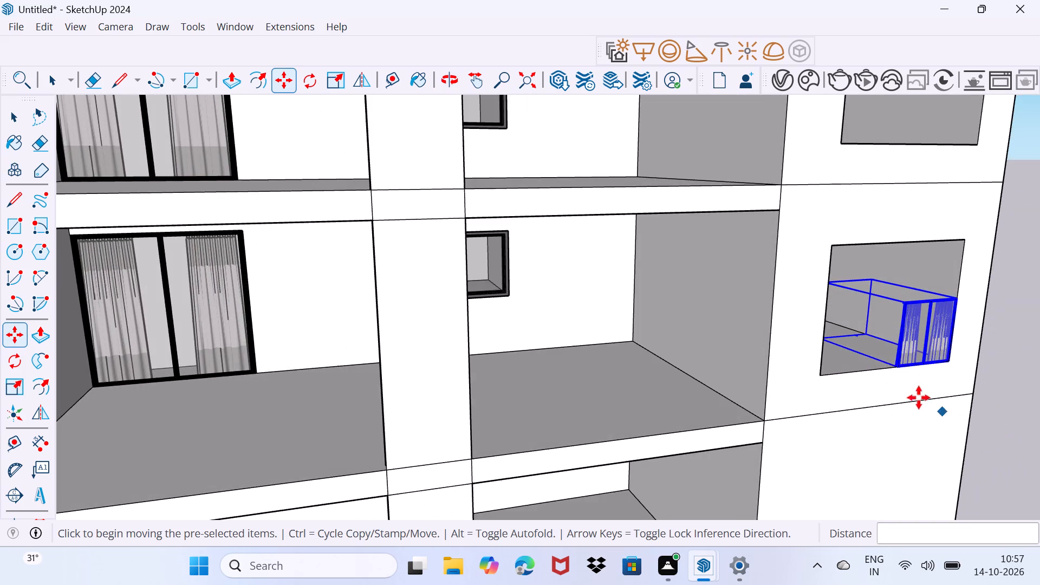
pyautogui.scroll(3, 895, 368)
pyautogui.press('s')
pyautogui.scroll(4, 896, 339)
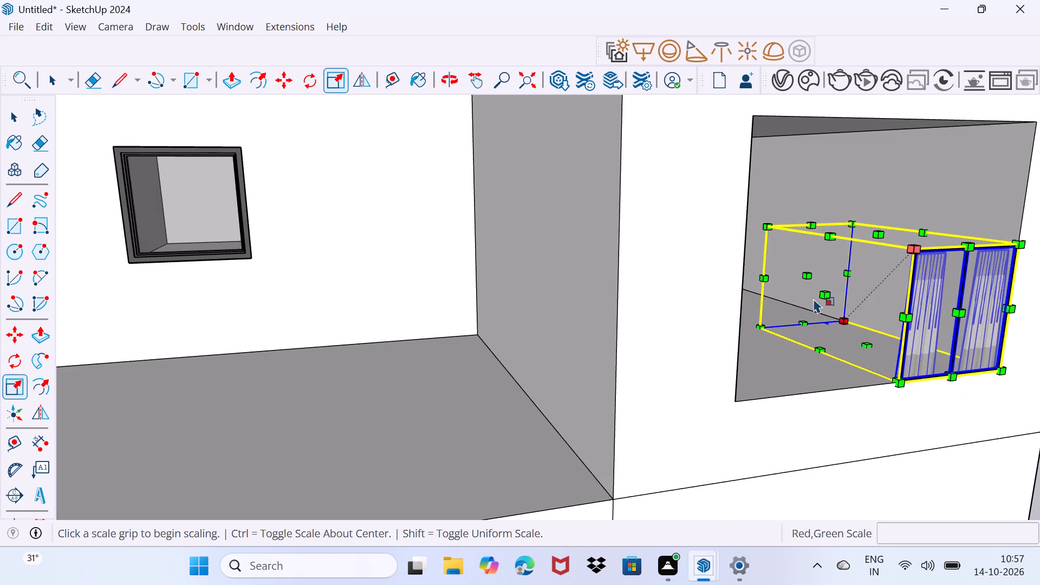
pyautogui.click(824, 294)
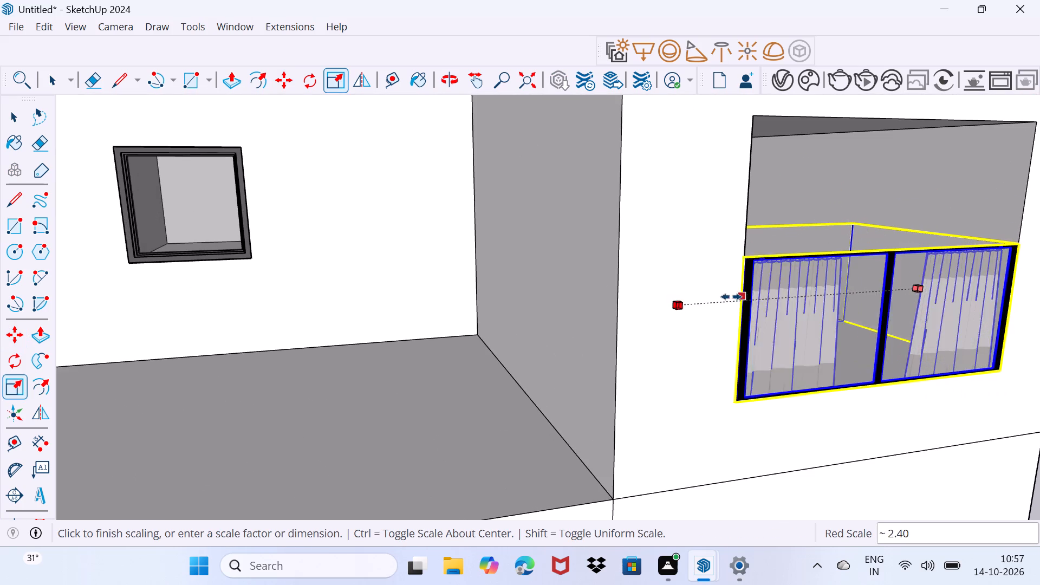
pyautogui.click(678, 300)
pyautogui.press('space')
pyautogui.moveTo(871, 286); pyautogui.dragTo(792, 311, button='middle')
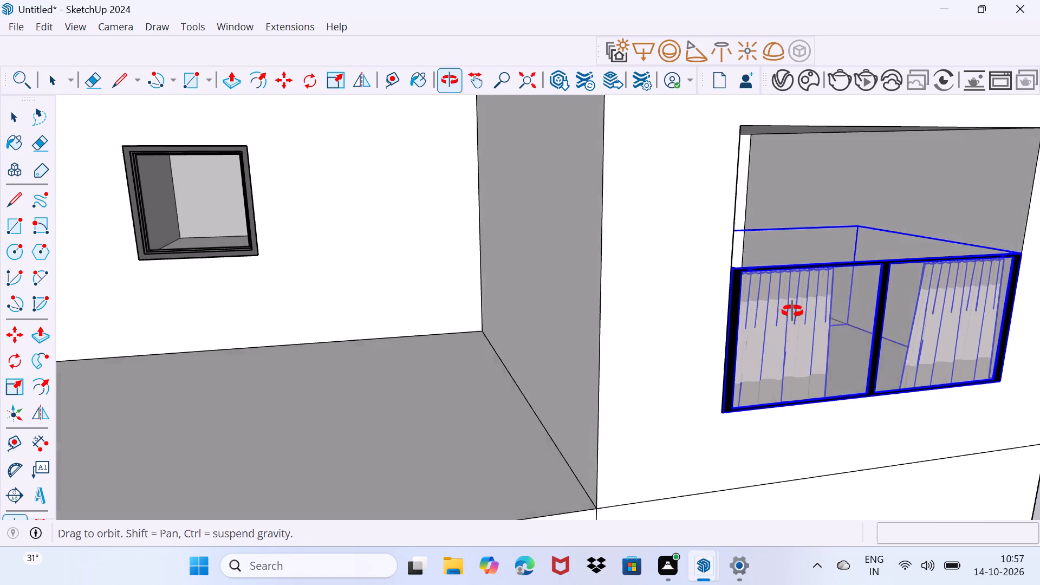
# Scale the copied window's height by about 1.90 along the blue axis to fill the lowest end-wall opening.
pyautogui.moveTo(792, 311); pyautogui.dragTo(741, 327, button='middle')
pyautogui.click(741, 327)
pyautogui.click(737, 365)
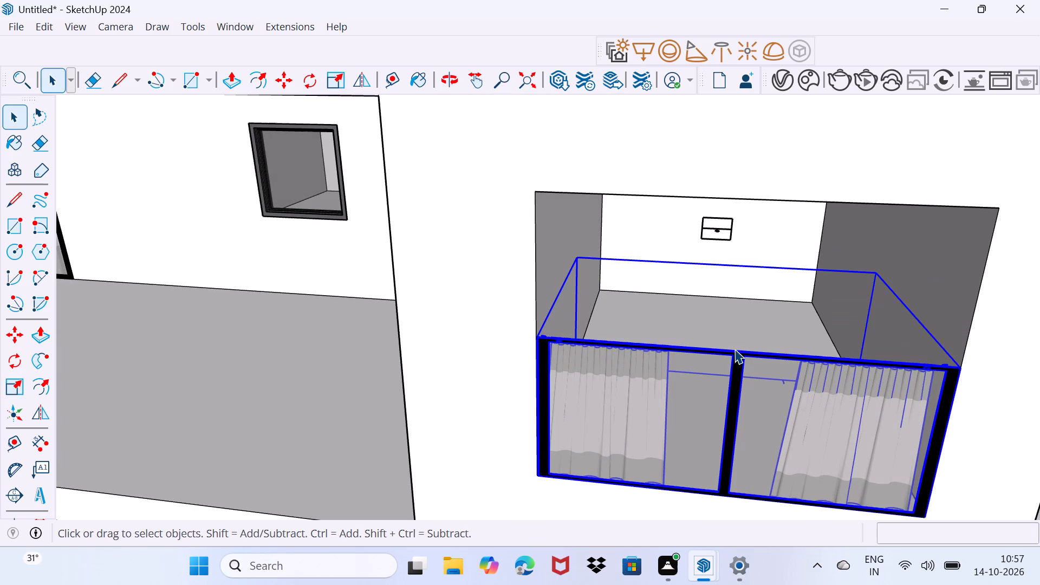
pyautogui.press('s')
pyautogui.click(731, 305)
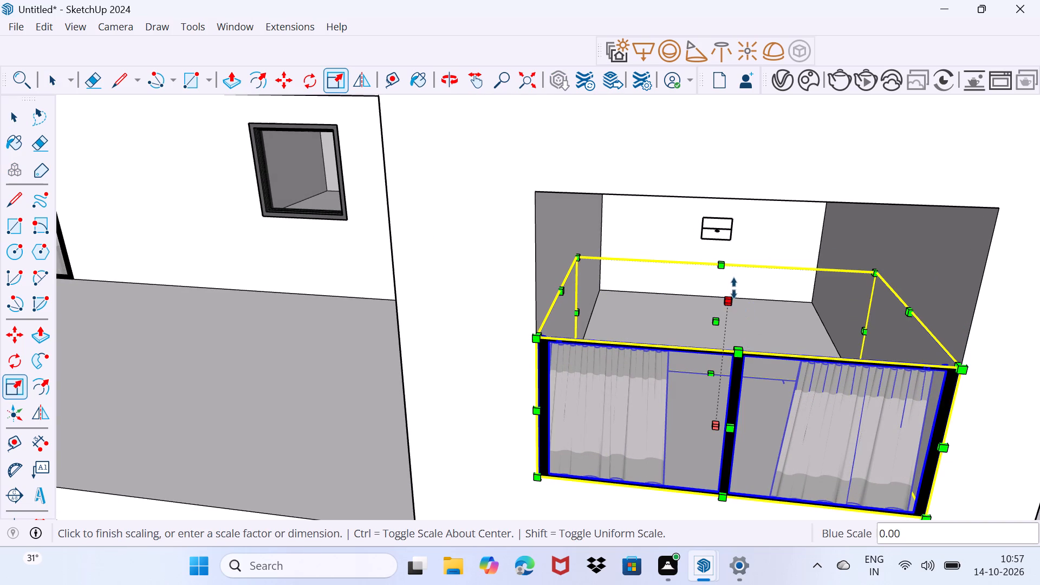
pyautogui.click(743, 194)
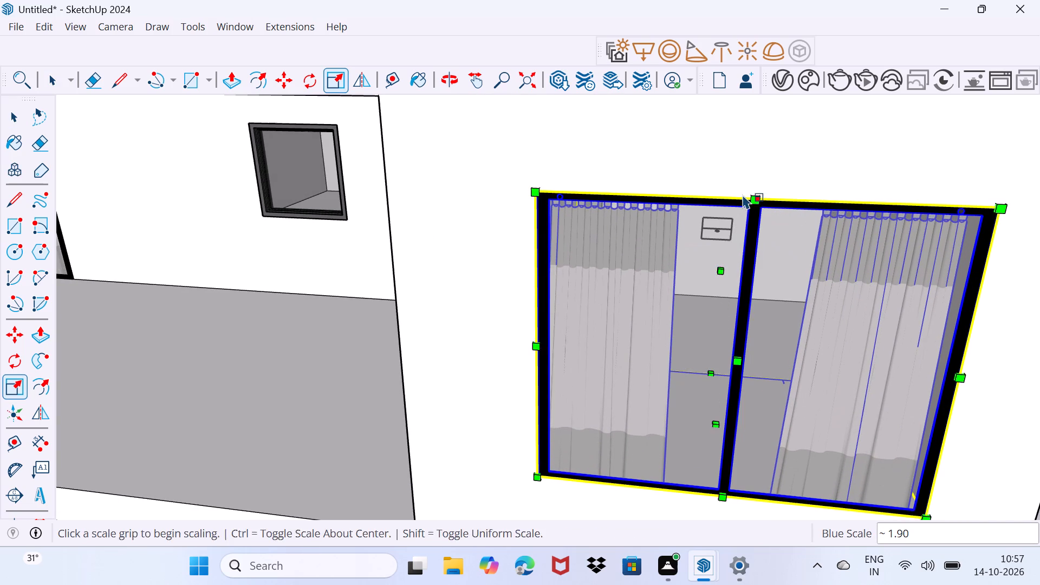
pyautogui.press('space')
pyautogui.moveTo(685, 172); pyautogui.dragTo(706, 157)
pyautogui.scroll(-8, 685, 219)
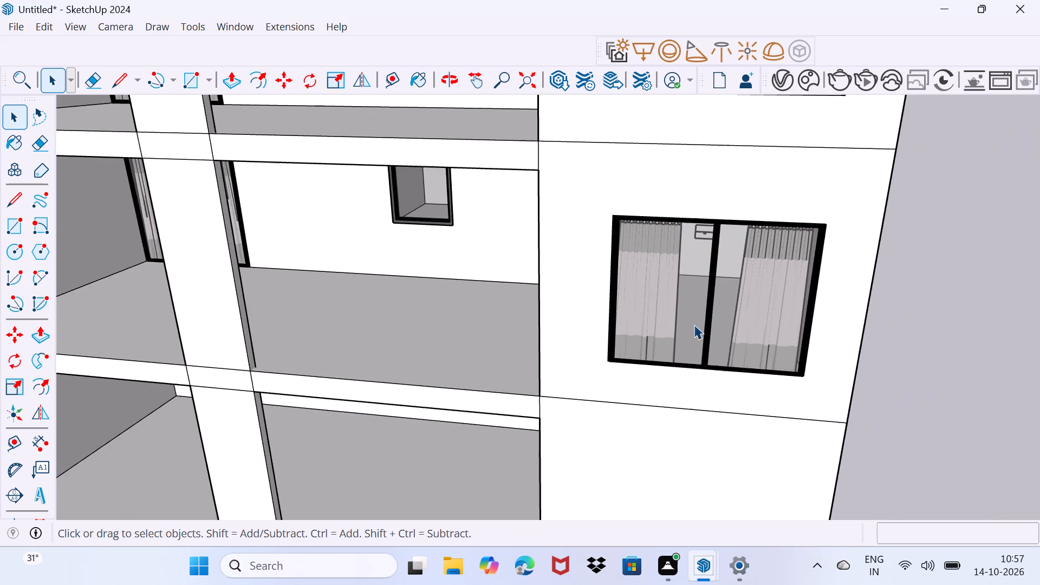
# Copy the fitted end-wall window 9' 10 1/16" straight up into the middle end-wall opening.
pyautogui.moveTo(701, 343); pyautogui.dragTo(661, 414, button='middle')
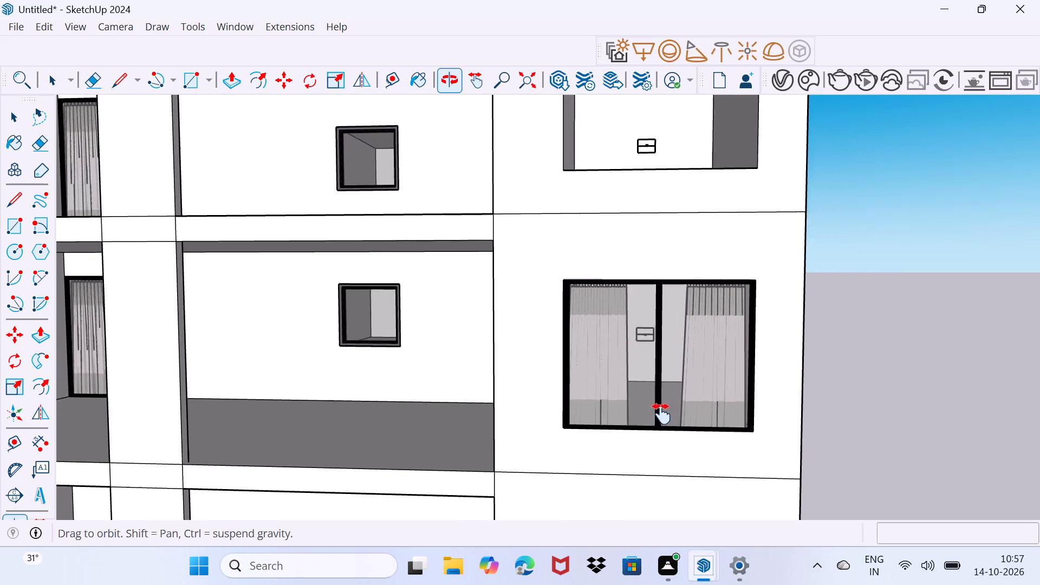
pyautogui.moveTo(661, 414); pyautogui.dragTo(662, 421, button='middle')
pyautogui.scroll(-10, 668, 417)
pyautogui.scroll(1, 700, 437)
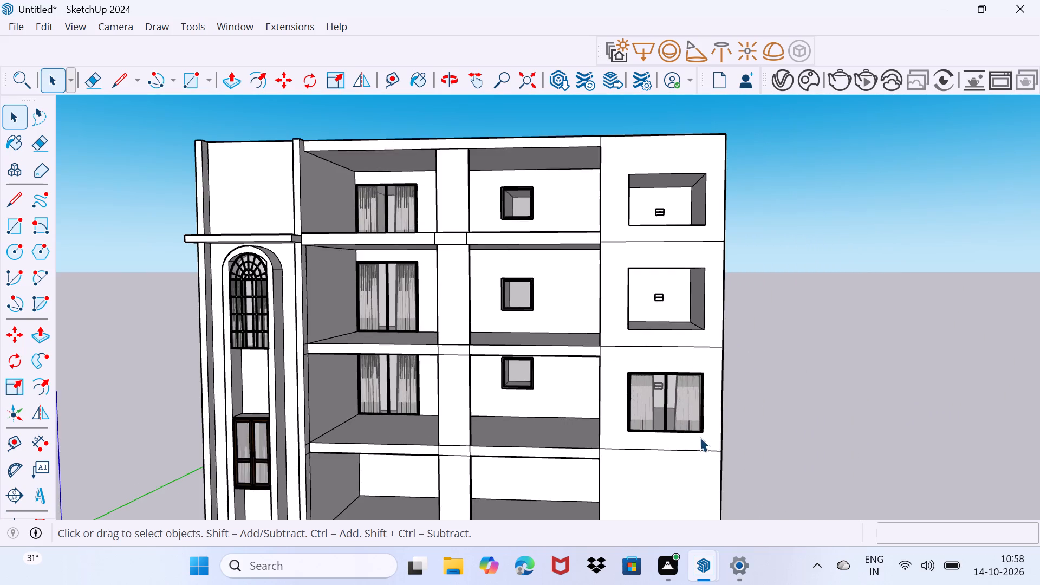
pyautogui.scroll(1, 700, 437)
pyautogui.click(698, 422)
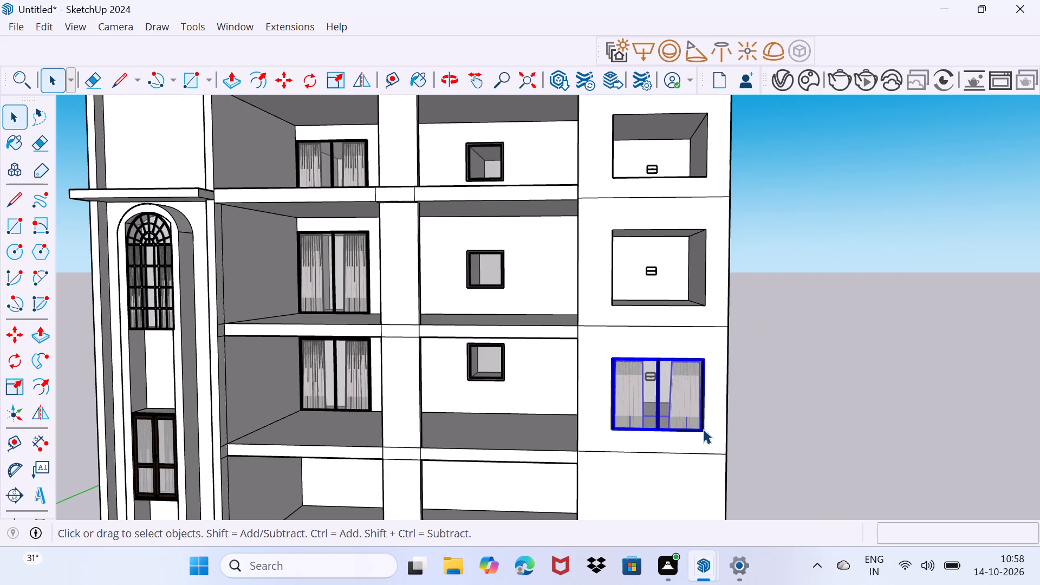
pyautogui.press('m')
pyautogui.click(708, 433)
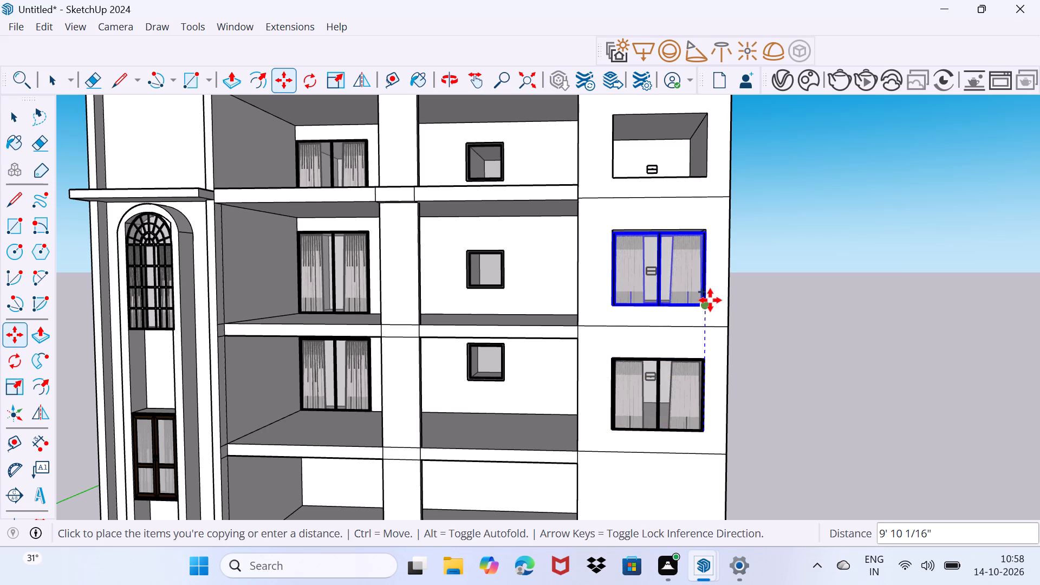
pyautogui.click(710, 300)
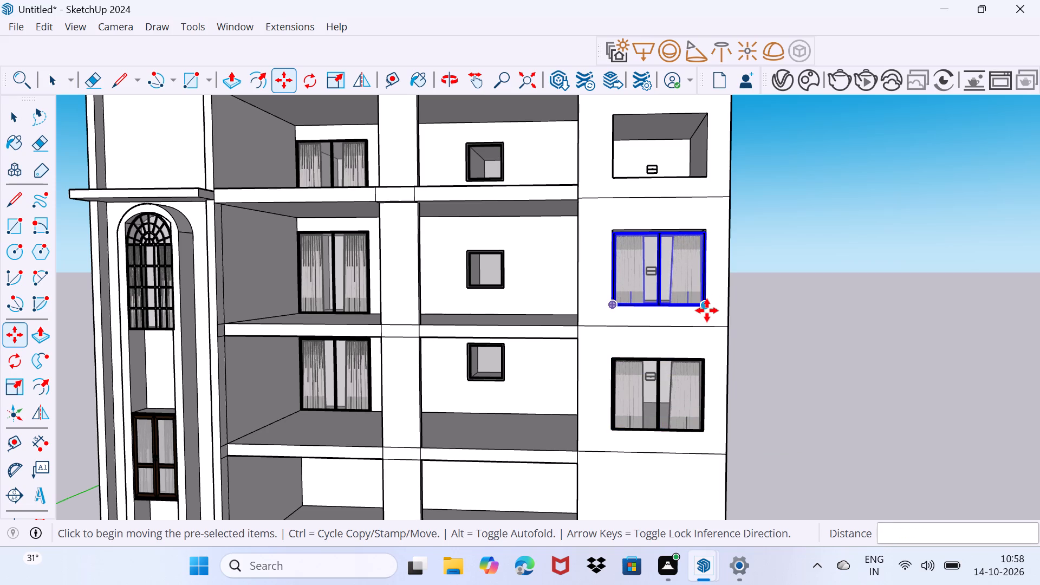
# Copy the middle end-wall window 9' 11" up, aligning its lower corner with the top end-wall opening.
pyautogui.click(707, 310)
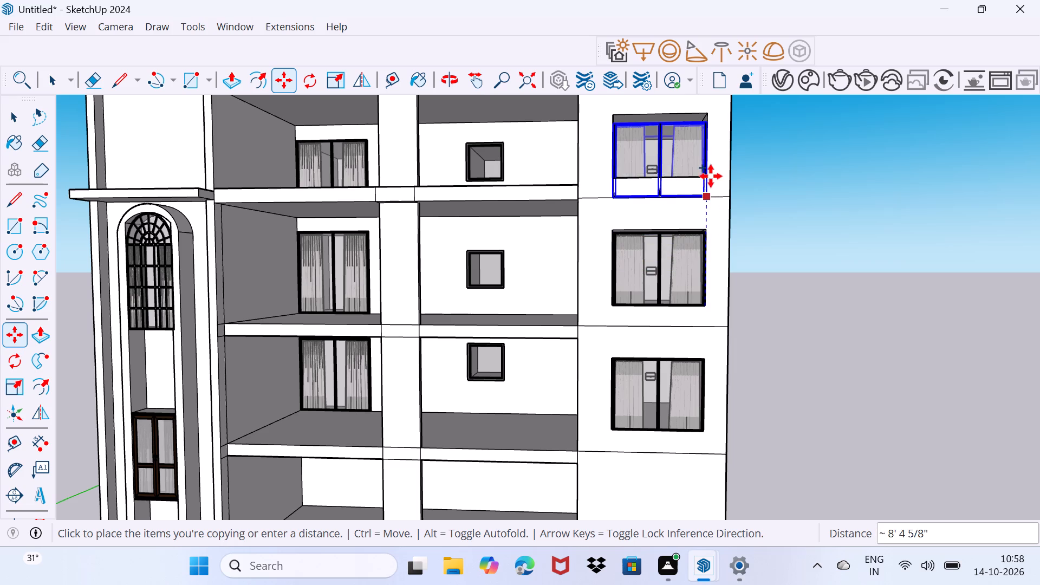
pyautogui.click(708, 172)
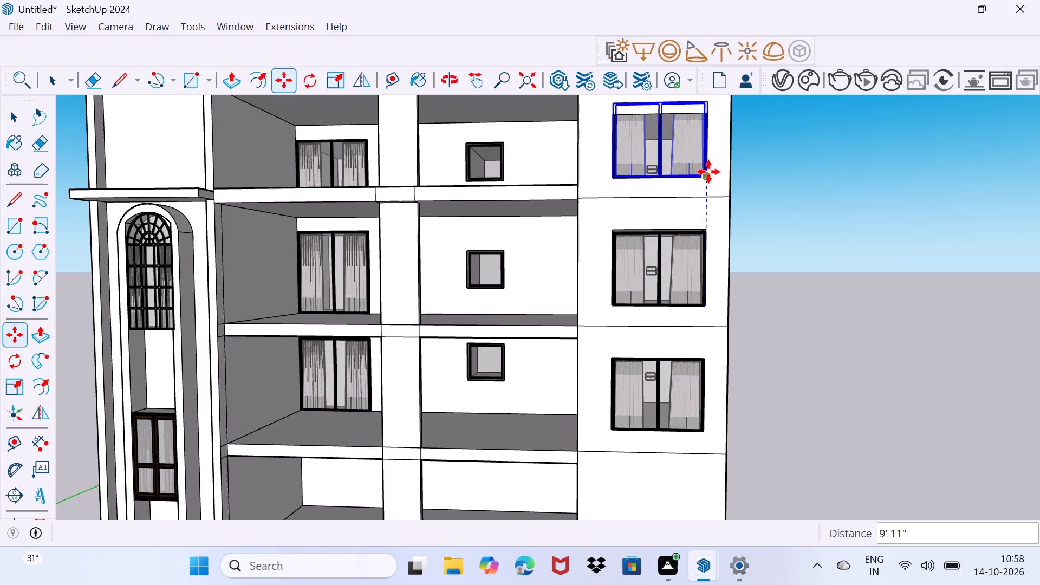
# Scale the top window's height down by about 0.85 to fit the top end-wall opening.
pyautogui.press('s')
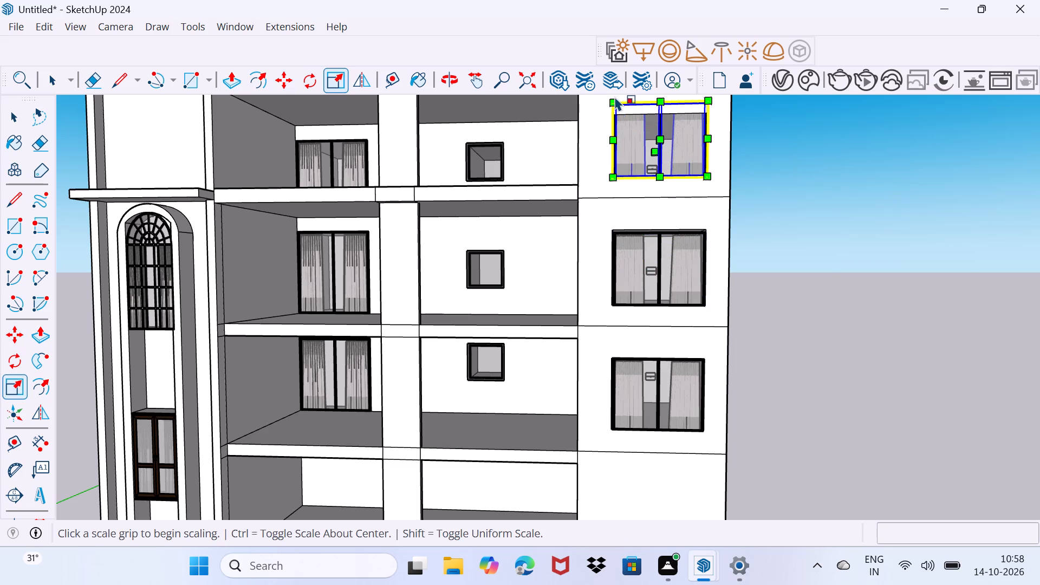
pyautogui.moveTo(664, 100); pyautogui.dragTo(662, 109)
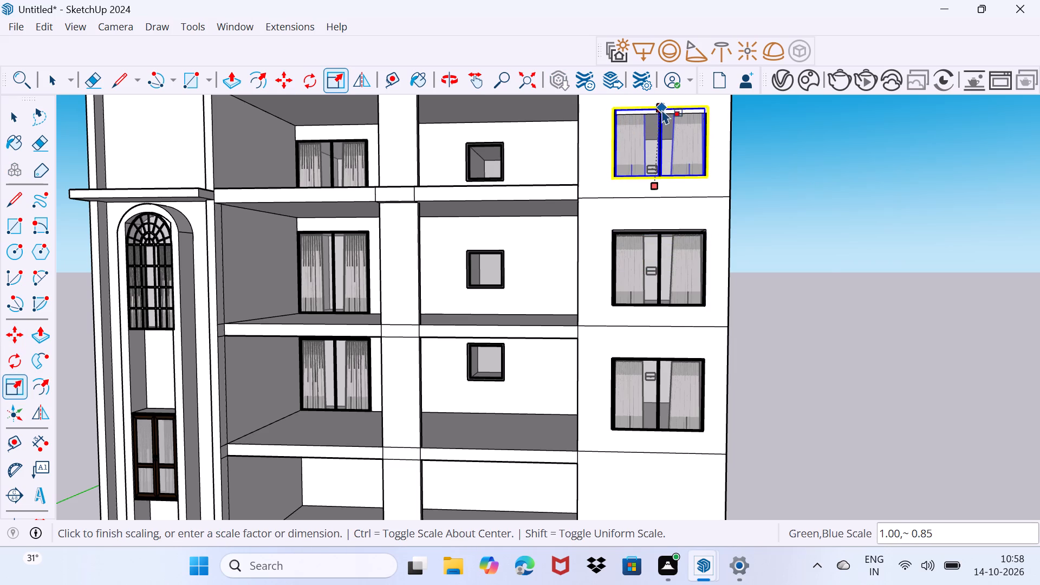
pyautogui.moveTo(662, 109); pyautogui.dragTo(661, 110)
pyautogui.press('space')
pyautogui.moveTo(617, 204); pyautogui.dragTo(628, 194)
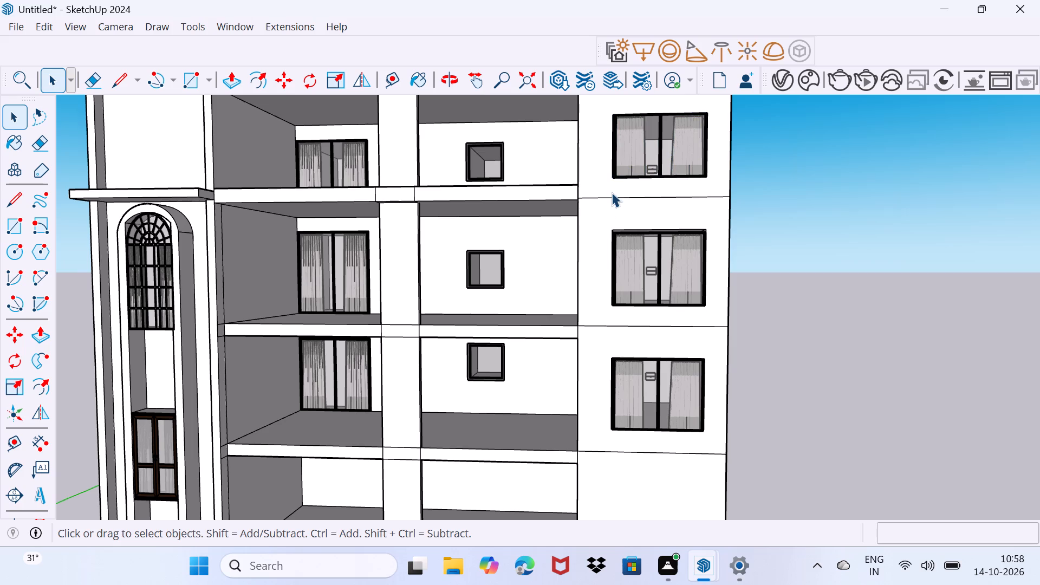
# Push the ground-floor end-wall face below the windows back 13' 8", in line with the recessed rear wall.
pyautogui.moveTo(612, 192); pyautogui.dragTo(577, 177, button='middle')
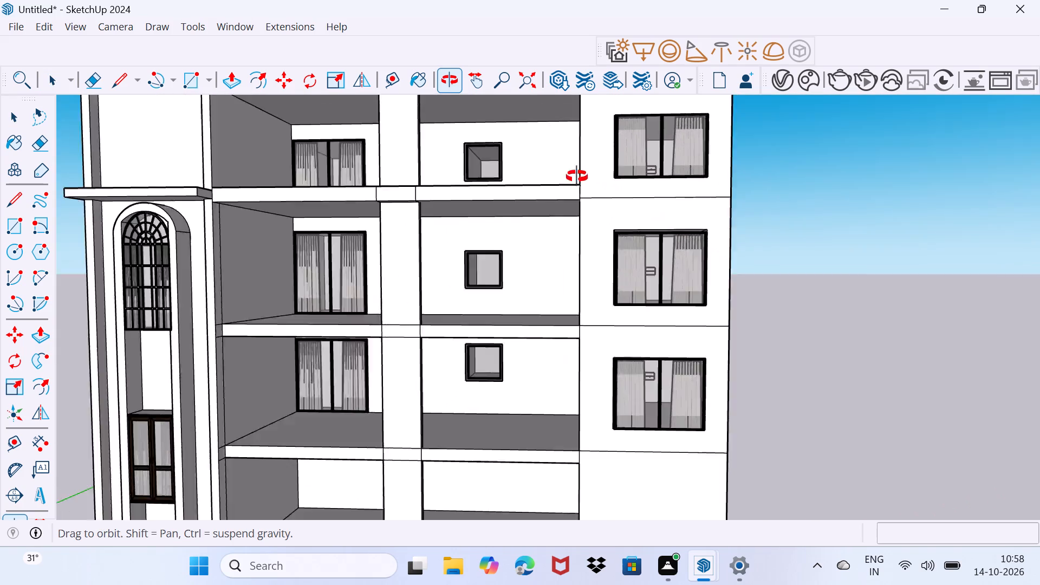
pyautogui.moveTo(577, 177); pyautogui.dragTo(647, 238, button='middle')
pyautogui.scroll(-7, 654, 238)
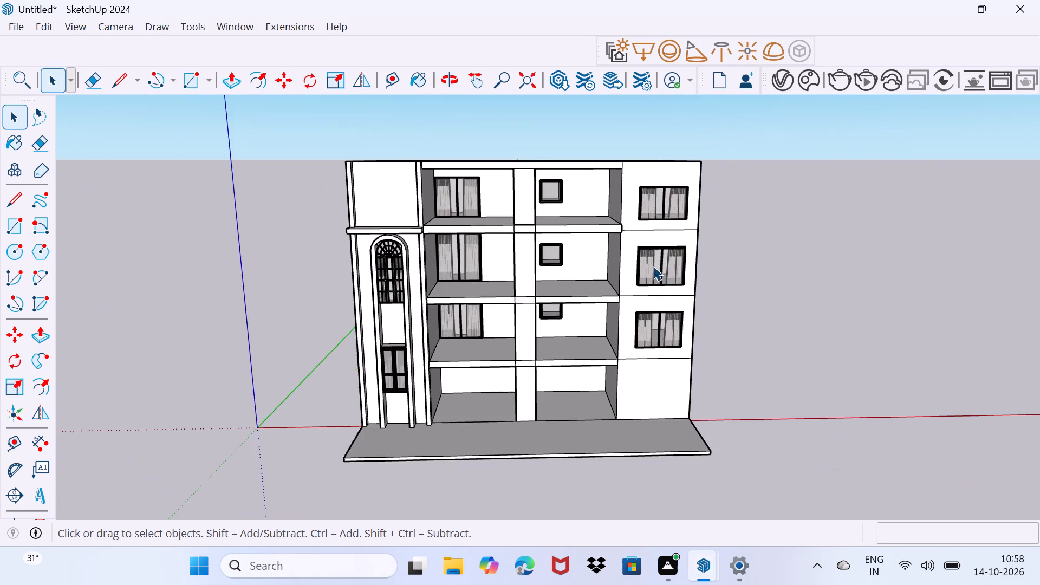
pyautogui.scroll(-3, 649, 275)
pyautogui.moveTo(525, 378); pyautogui.dragTo(727, 355, button='middle')
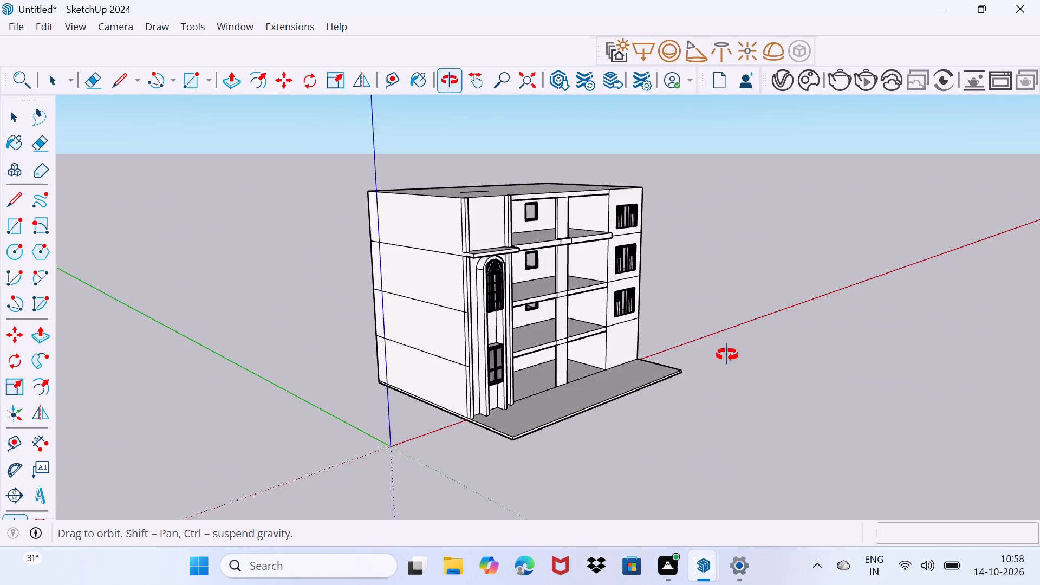
pyautogui.moveTo(727, 355); pyautogui.dragTo(563, 352, button='middle')
pyautogui.scroll(4, 678, 379)
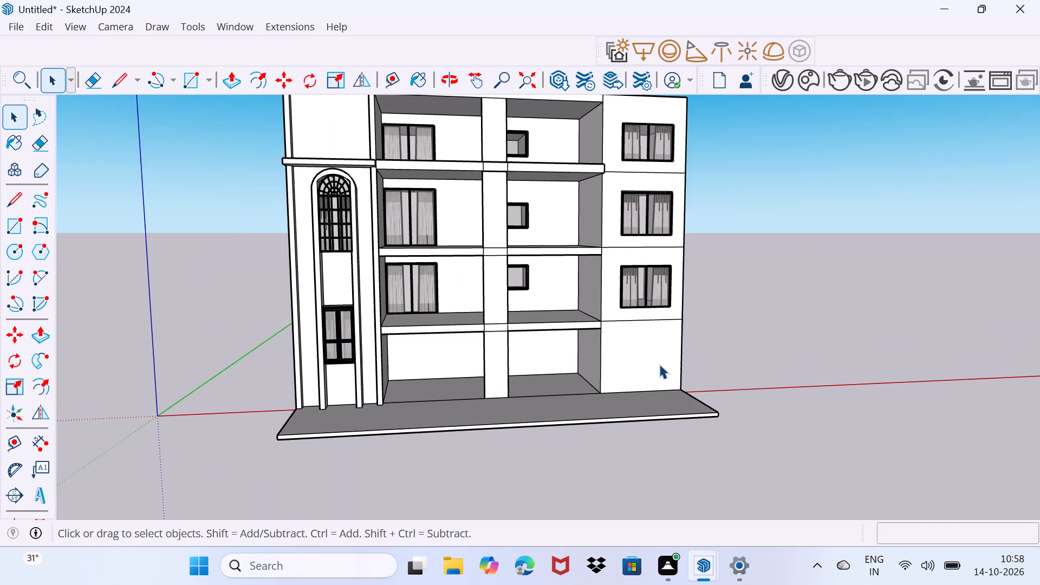
pyautogui.scroll(4, 615, 359)
pyautogui.click(613, 358)
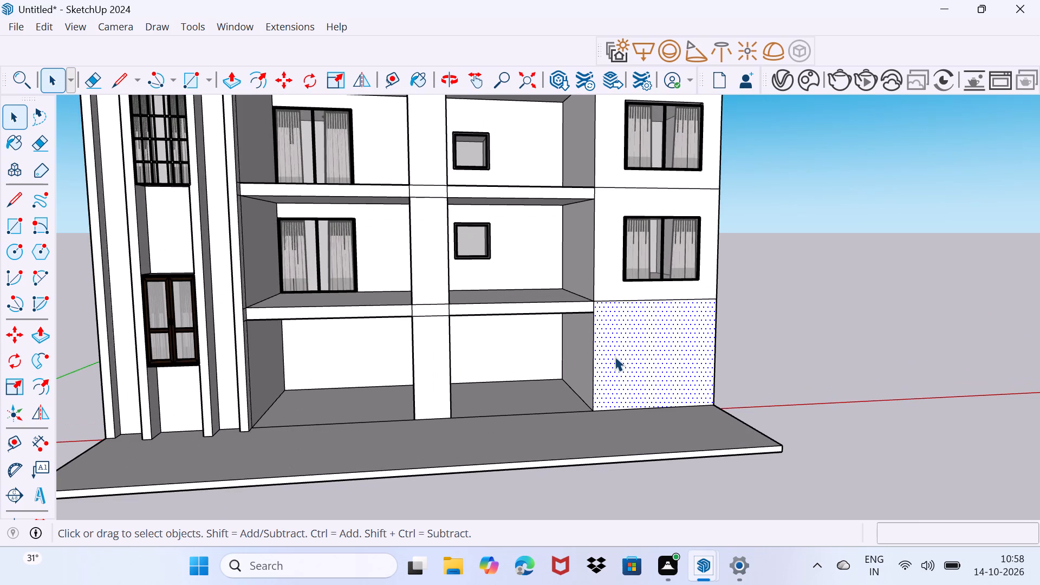
pyautogui.write('0P')
pyautogui.click(615, 356)
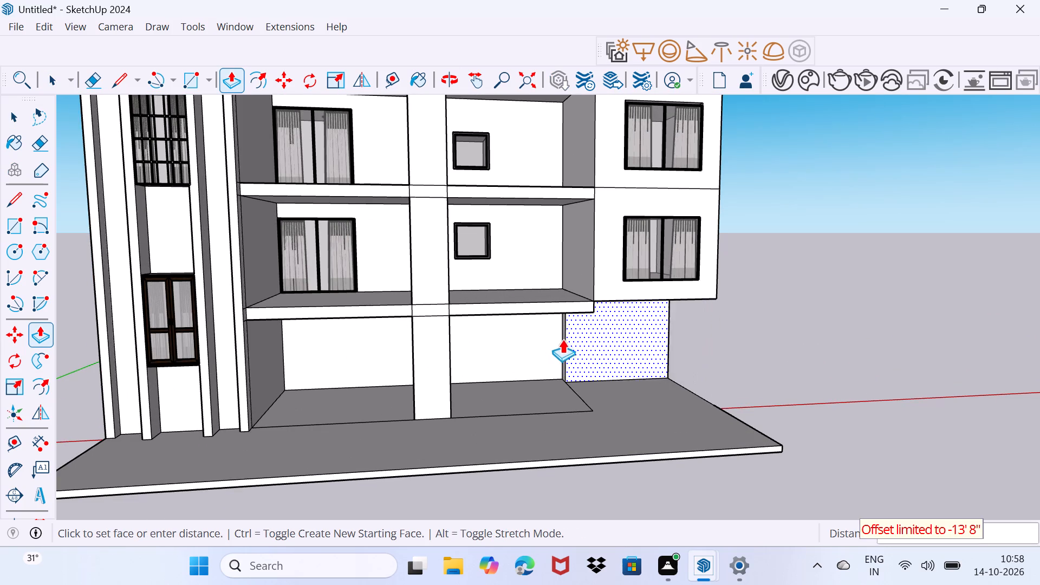
pyautogui.click(555, 338)
pyautogui.moveTo(614, 359); pyautogui.dragTo(383, 314, button='middle')
pyautogui.press('space')
pyautogui.moveTo(584, 376); pyautogui.dragTo(625, 346)
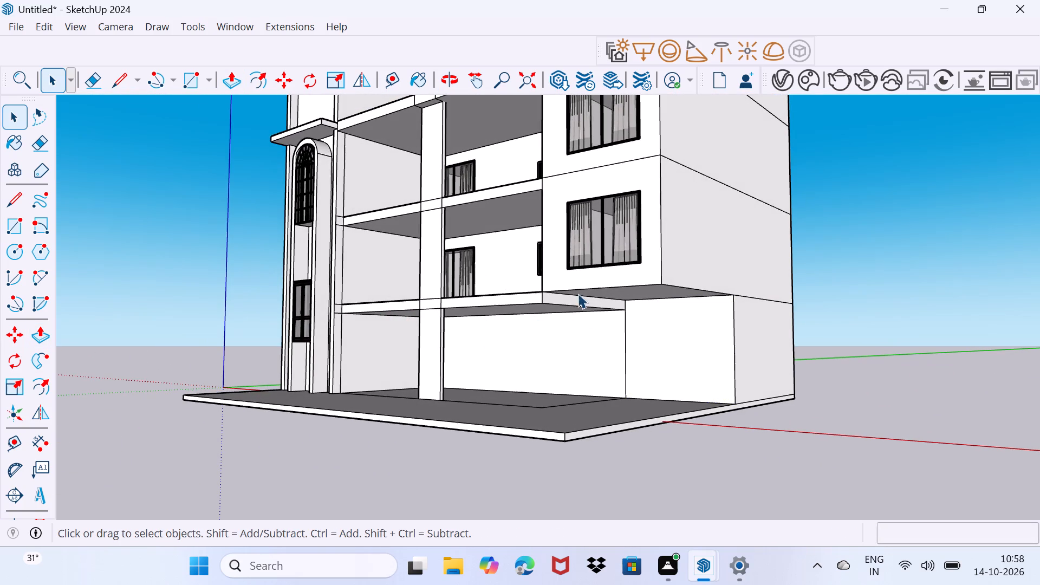
# Pull the exposed end face of the first-floor slab 11' 7 11/16" across beneath the overhanging end block.
pyautogui.scroll(3, 568, 305)
pyautogui.click(571, 300)
pyautogui.press('p')
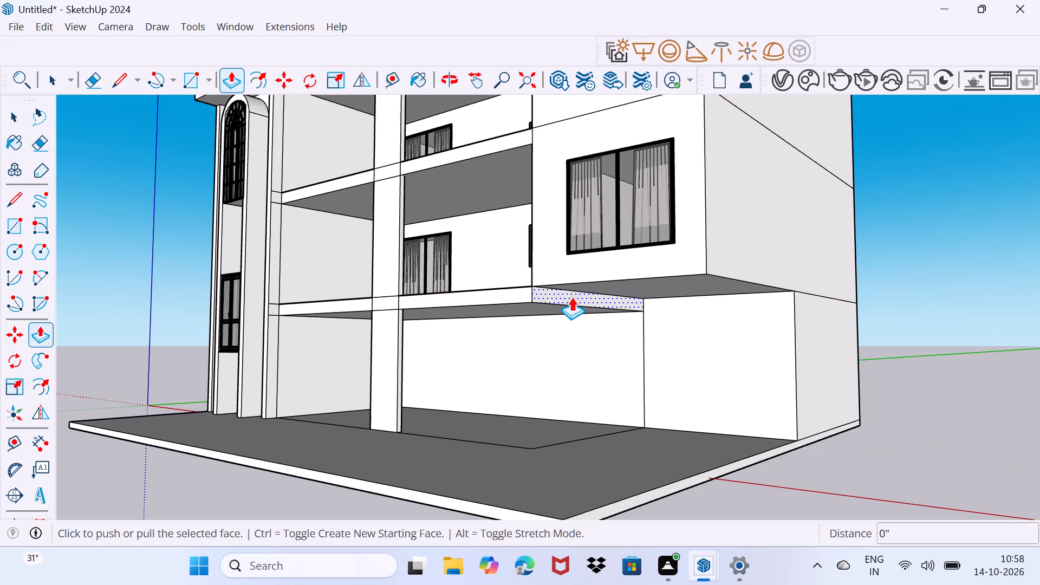
pyautogui.click(571, 297)
pyautogui.click(753, 262)
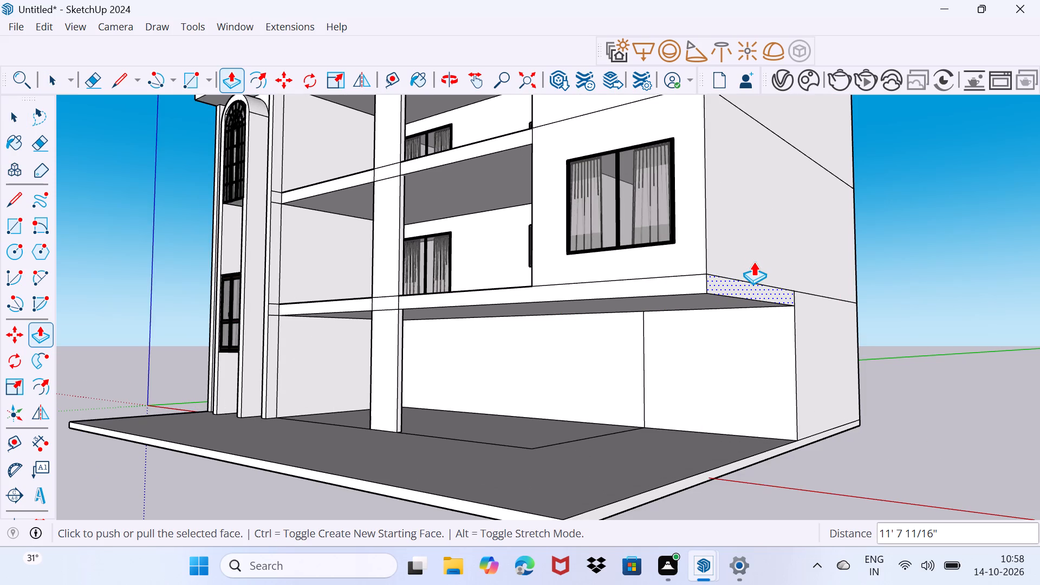
pyautogui.press('space')
pyautogui.moveTo(753, 264); pyautogui.dragTo(758, 260)
# Erase the side and front edges dividing the extended slab from the end-block walls above it.
pyautogui.middleClick(756, 269)
pyautogui.scroll(1, 756, 269)
pyautogui.moveTo(756, 266); pyautogui.dragTo(750, 275, button='middle')
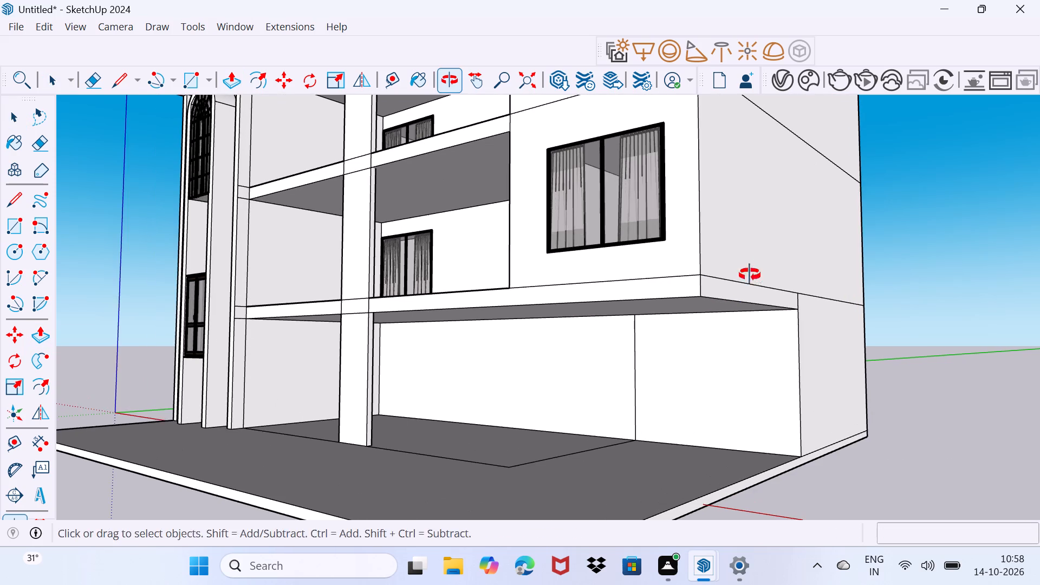
pyautogui.moveTo(750, 275); pyautogui.dragTo(742, 313, button='middle')
pyautogui.scroll(2, 719, 330)
pyautogui.scroll(1, 698, 379)
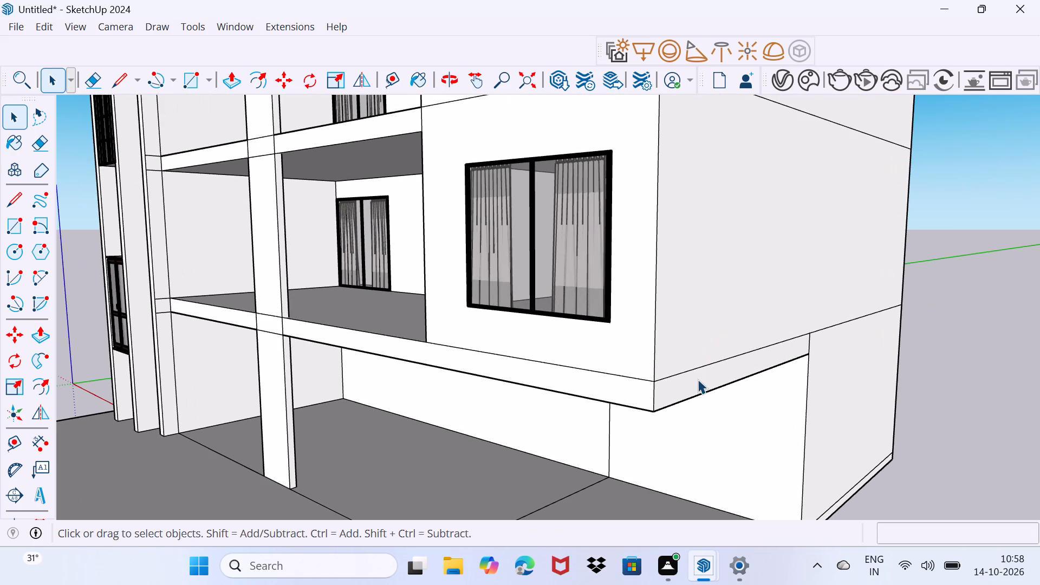
pyautogui.press('r')
pyautogui.press('e')
pyautogui.moveTo(692, 368); pyautogui.dragTo(692, 373)
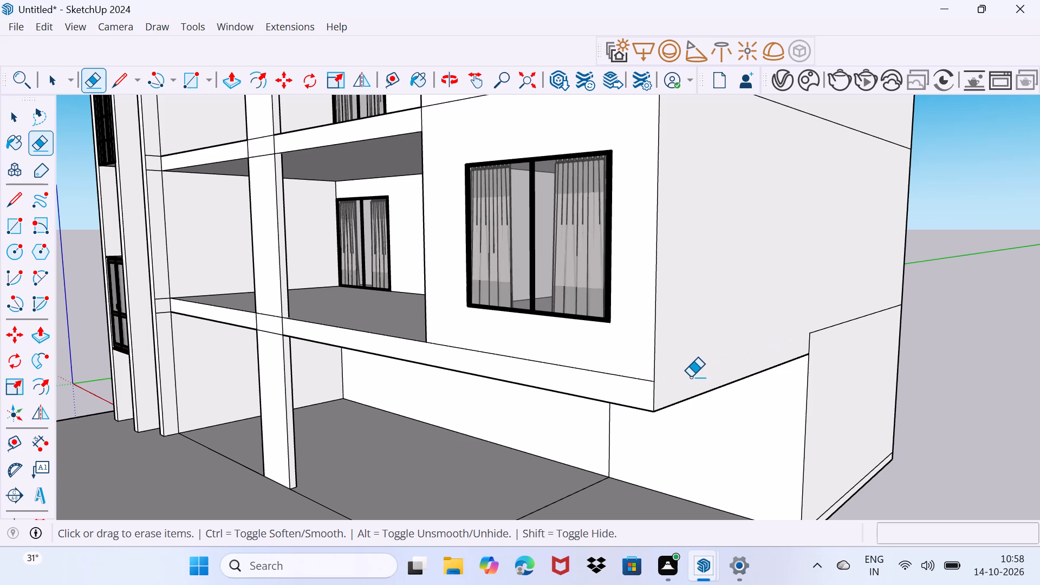
pyautogui.click(633, 379)
# Erase the leftover vertical edge on the ground-floor rear wall and the leftover outline edges on the ground slab.
pyautogui.moveTo(577, 407); pyautogui.dragTo(623, 409, button='middle')
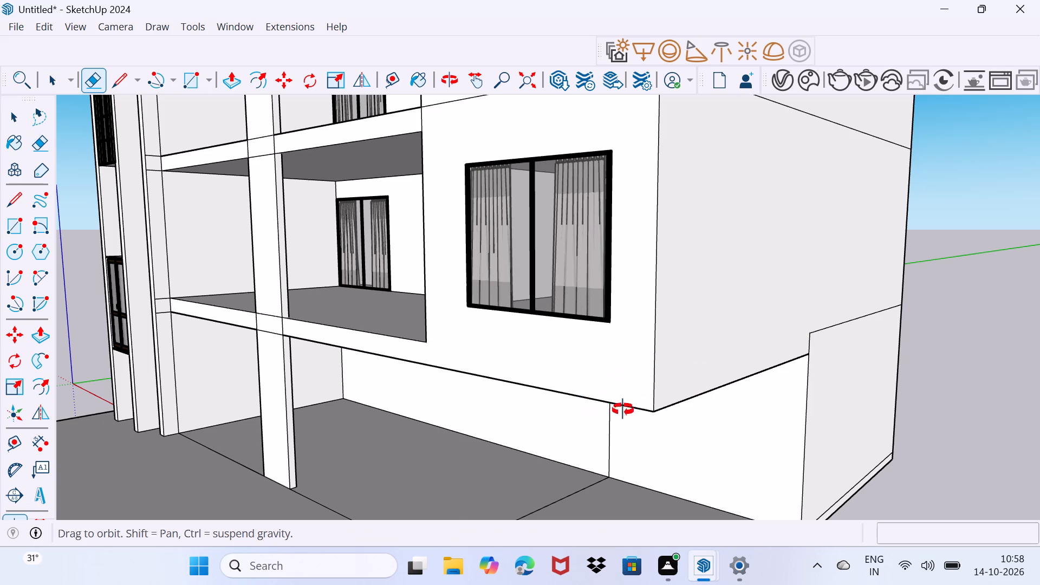
pyautogui.moveTo(623, 409); pyautogui.dragTo(695, 330, button='middle')
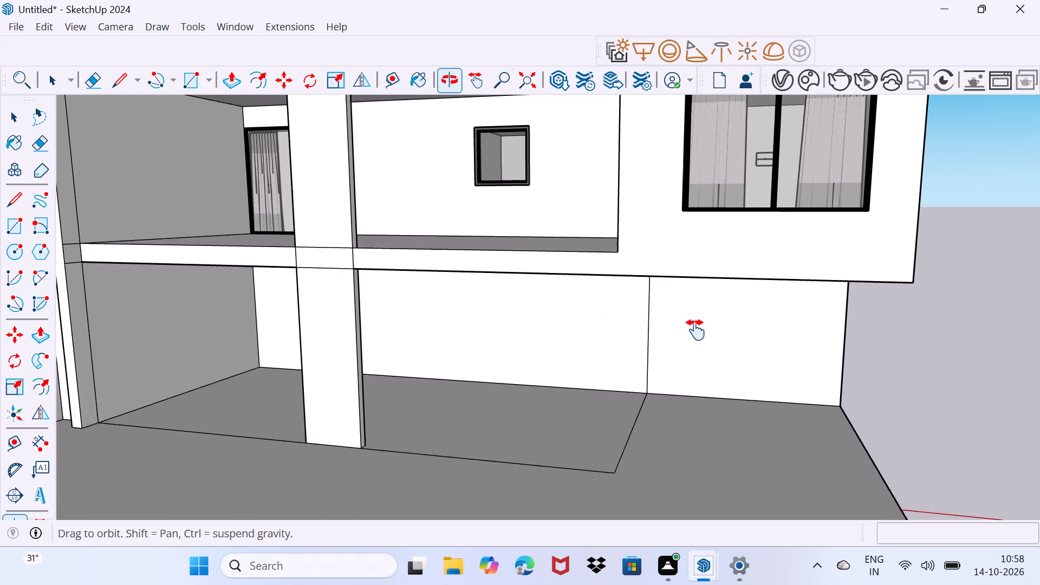
pyautogui.moveTo(695, 330); pyautogui.dragTo(695, 329, button='middle')
pyautogui.moveTo(632, 407); pyautogui.dragTo(647, 419)
pyautogui.moveTo(654, 322); pyautogui.dragTo(637, 322)
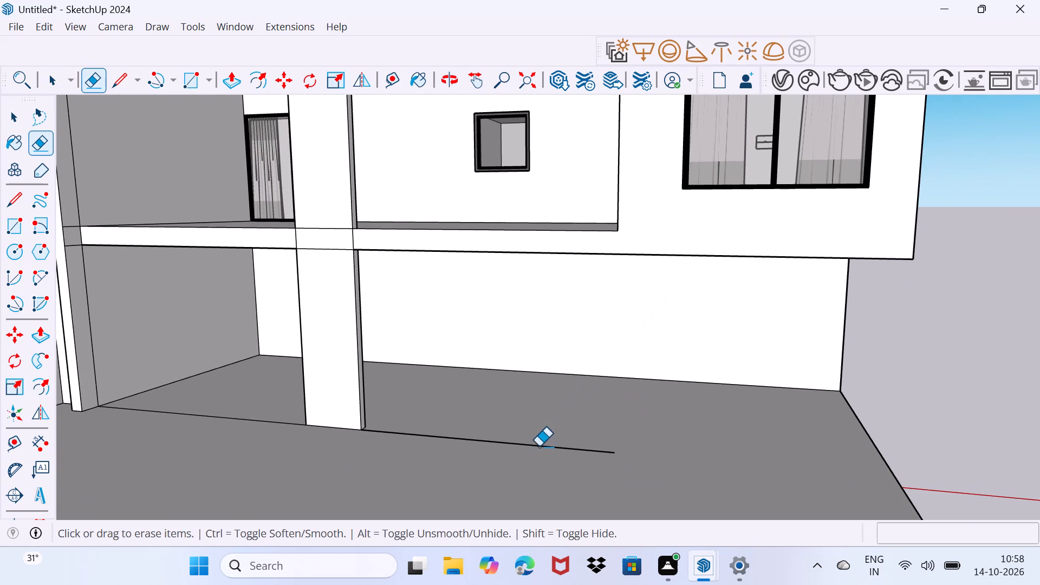
pyautogui.moveTo(539, 446); pyautogui.dragTo(528, 459)
pyautogui.moveTo(267, 420); pyautogui.dragTo(259, 445)
# Erase the horizontal floor-line edges between the three windows on the end block's front wall.
pyautogui.moveTo(243, 435); pyautogui.dragTo(378, 447, button='middle')
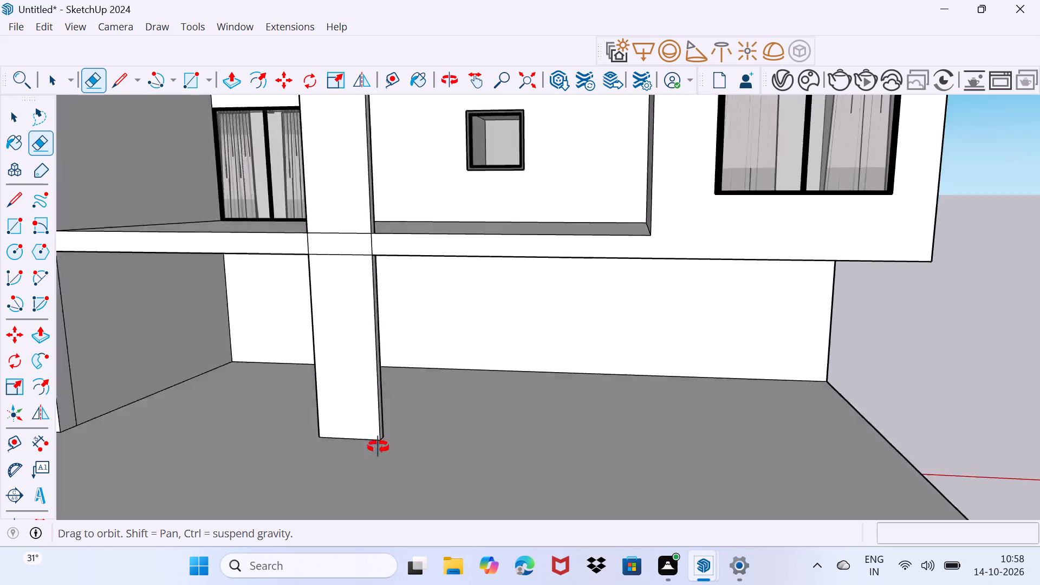
pyautogui.moveTo(378, 447); pyautogui.dragTo(408, 456, button='middle')
pyautogui.scroll(-6, 408, 456)
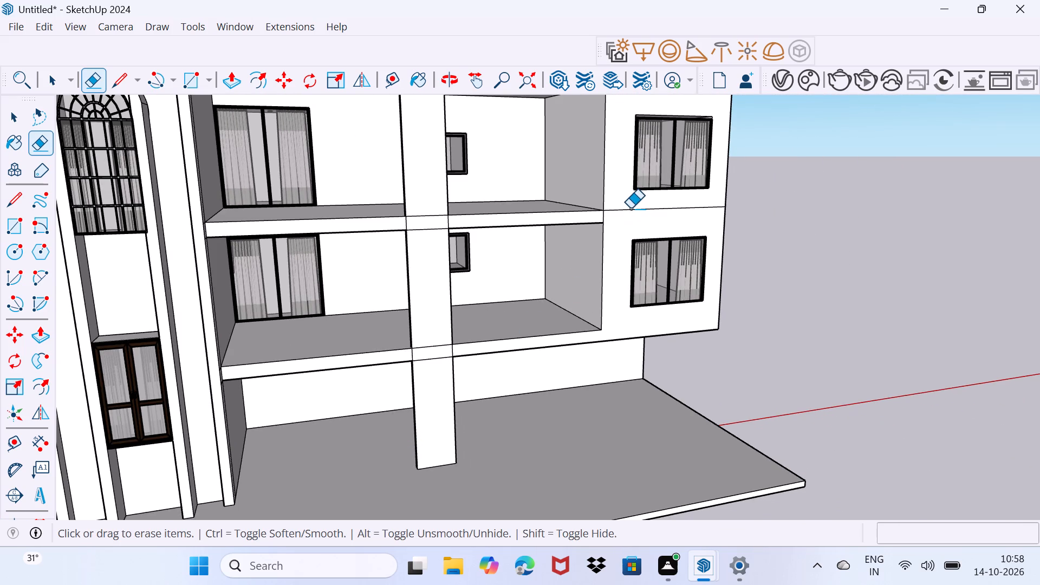
pyautogui.click(630, 209)
pyautogui.scroll(-7, 628, 219)
pyautogui.scroll(2, 655, 154)
pyautogui.click(652, 151)
pyautogui.scroll(-6, 641, 163)
pyautogui.press('space')
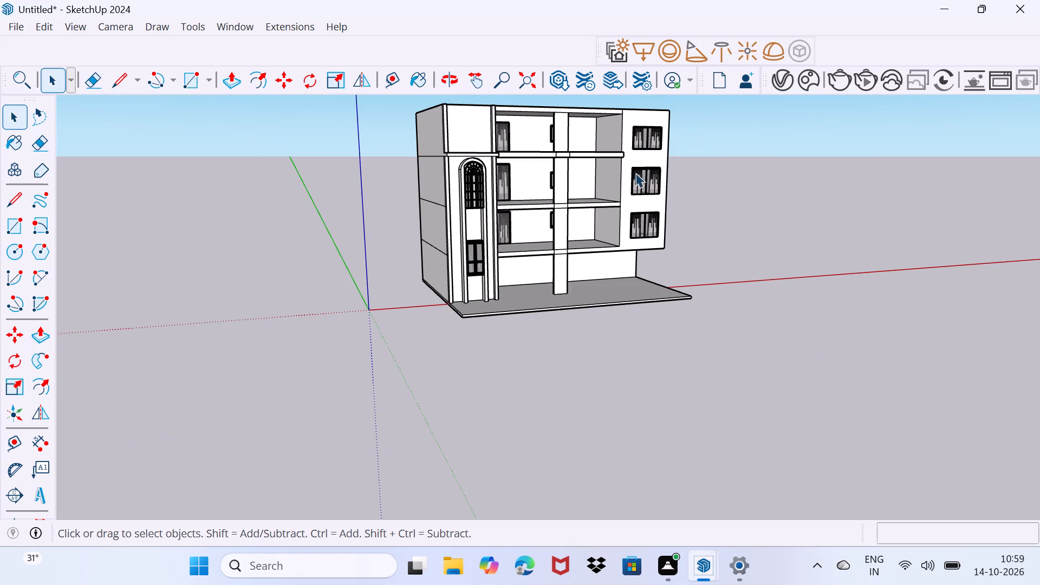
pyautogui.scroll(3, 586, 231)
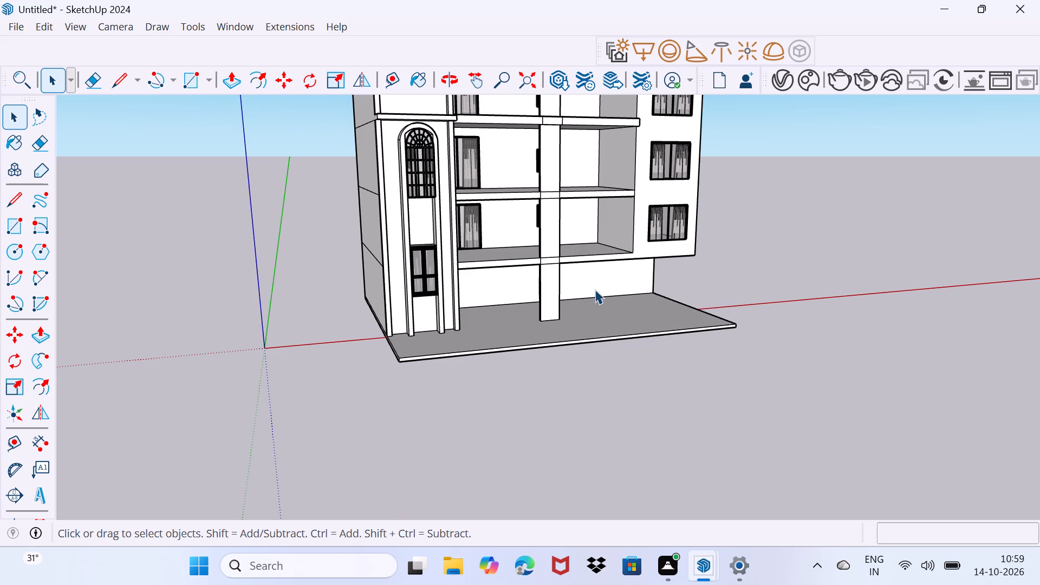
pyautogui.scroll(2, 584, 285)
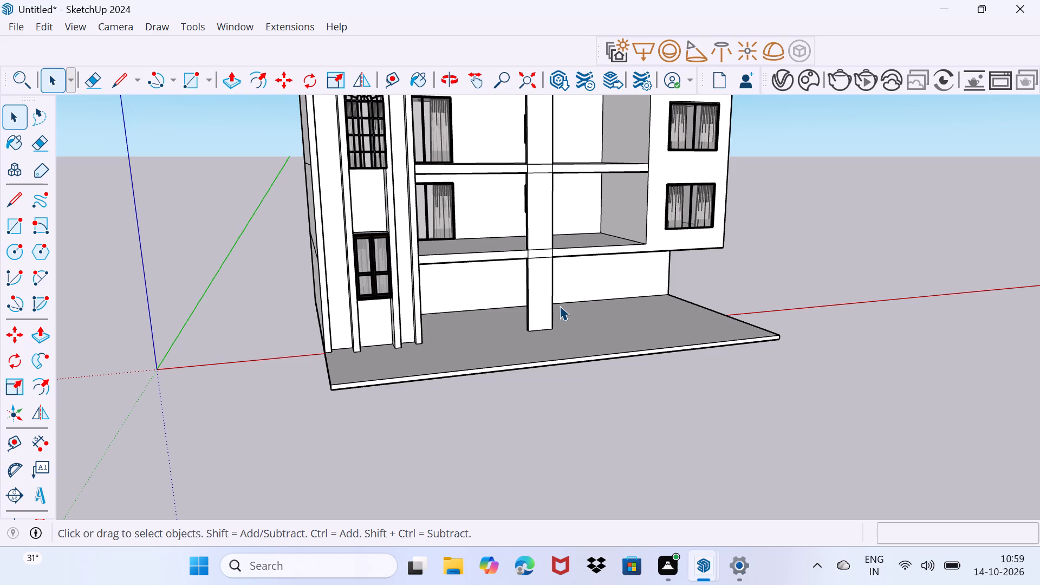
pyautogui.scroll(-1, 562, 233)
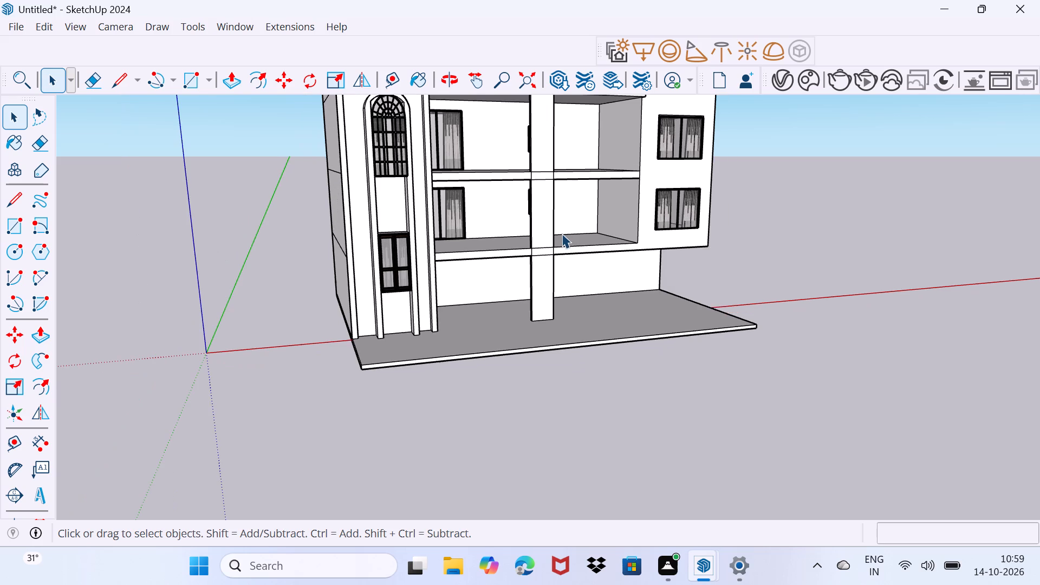
# Draw a door outline about 3' 8 11/16" by 6' 10 5/16" from the floor edge on the first-floor balcony's end wall.
pyautogui.moveTo(560, 233); pyautogui.dragTo(758, 284, button='middle')
pyautogui.scroll(-1, 560, 233)
pyautogui.scroll(5, 580, 198)
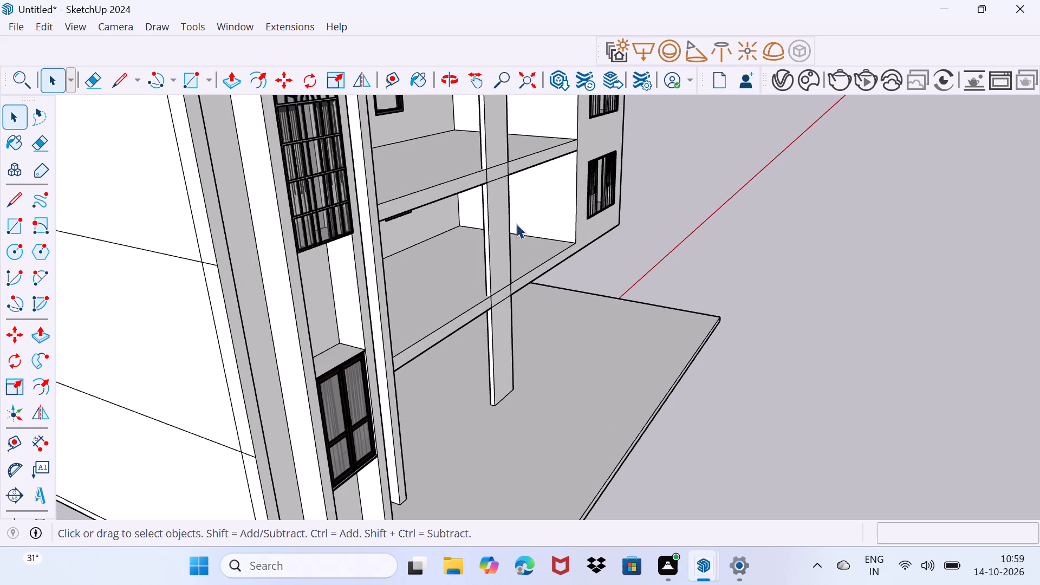
pyautogui.scroll(4, 480, 238)
pyautogui.moveTo(422, 224); pyautogui.dragTo(458, 169, button='middle')
pyautogui.scroll(3, 454, 197)
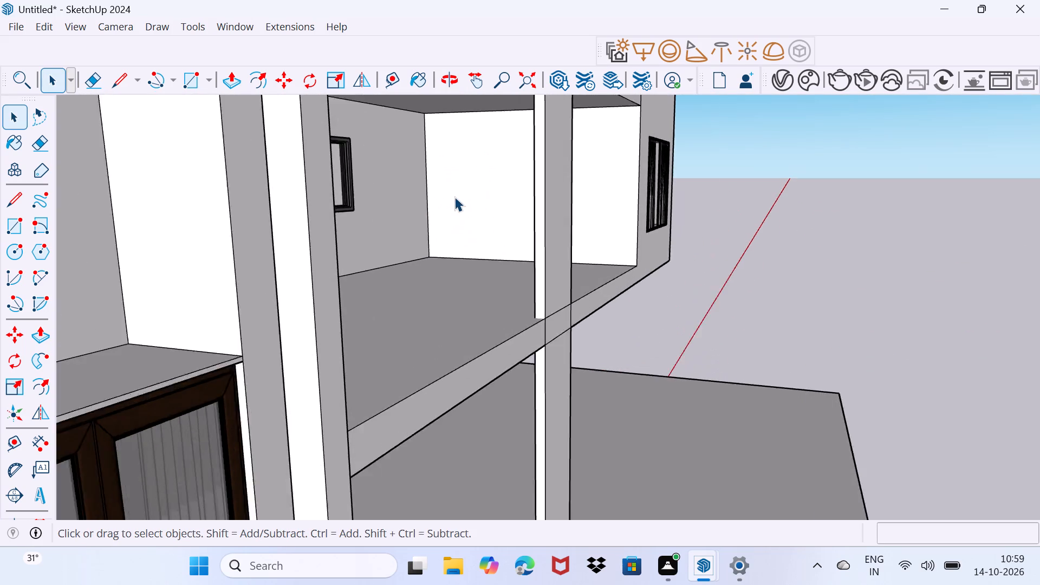
pyautogui.scroll(1, 454, 197)
pyautogui.moveTo(446, 257); pyautogui.dragTo(479, 270, button='middle')
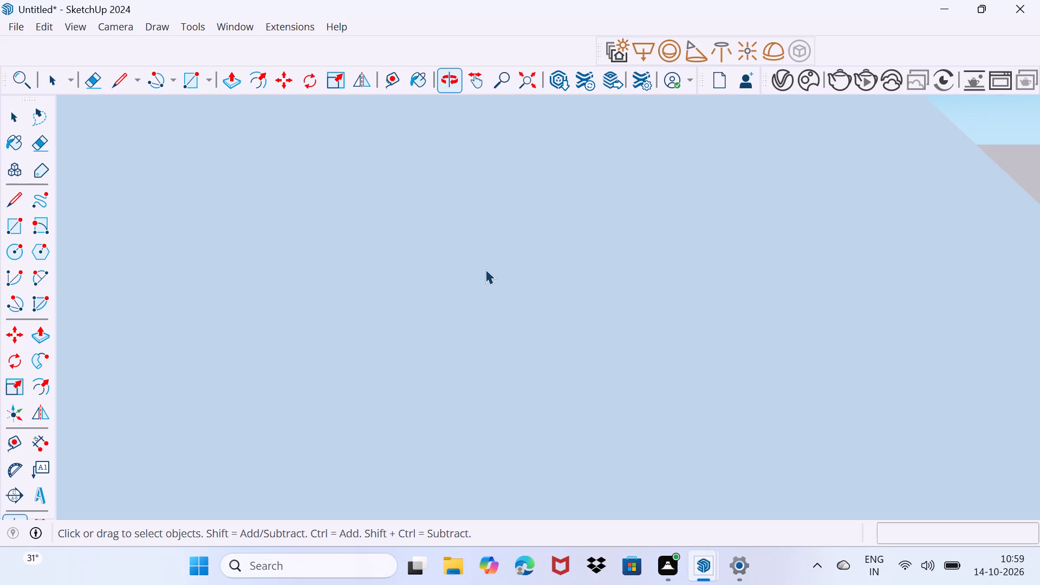
pyautogui.click(527, 84)
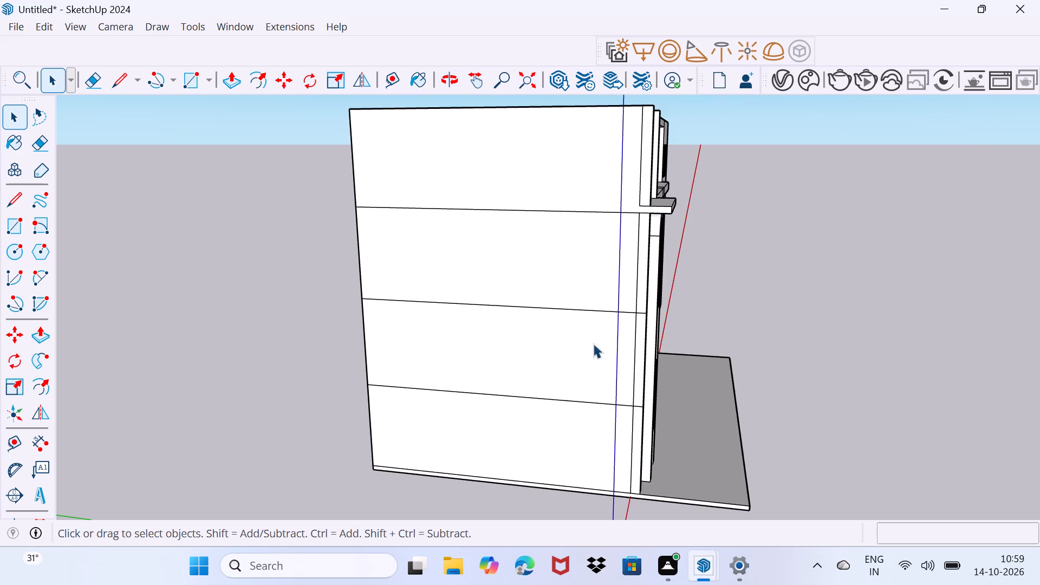
pyautogui.scroll(12, 679, 302)
pyautogui.scroll(4, 641, 339)
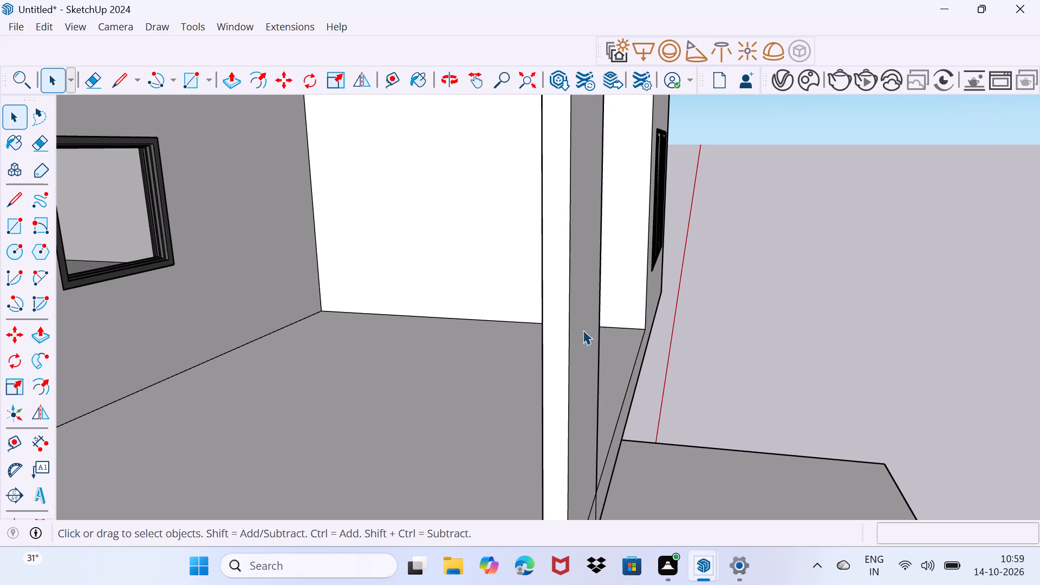
pyautogui.moveTo(355, 272); pyautogui.dragTo(335, 328, button='middle')
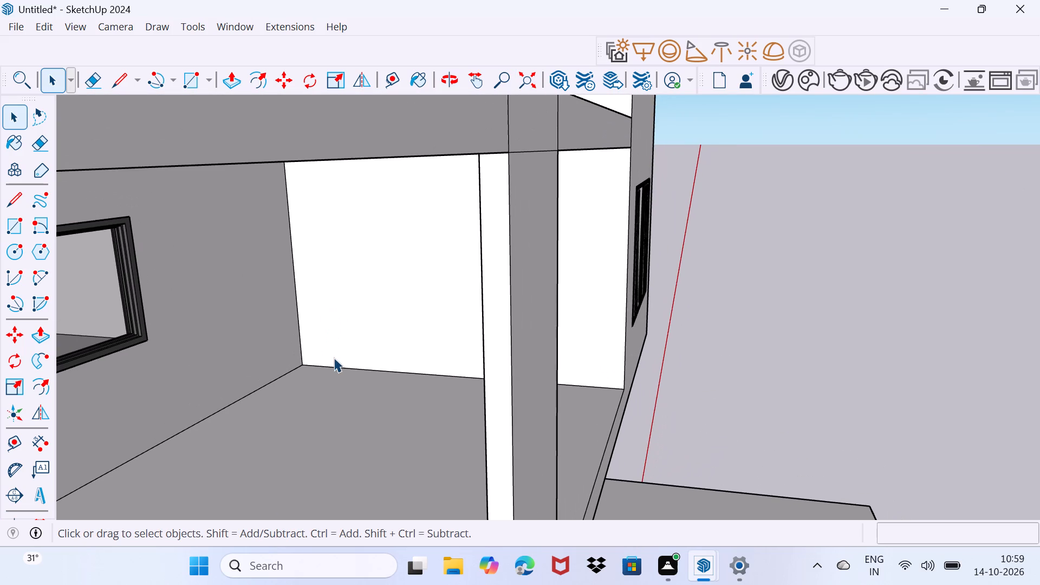
pyautogui.moveTo(334, 357); pyautogui.dragTo(400, 346, button='middle')
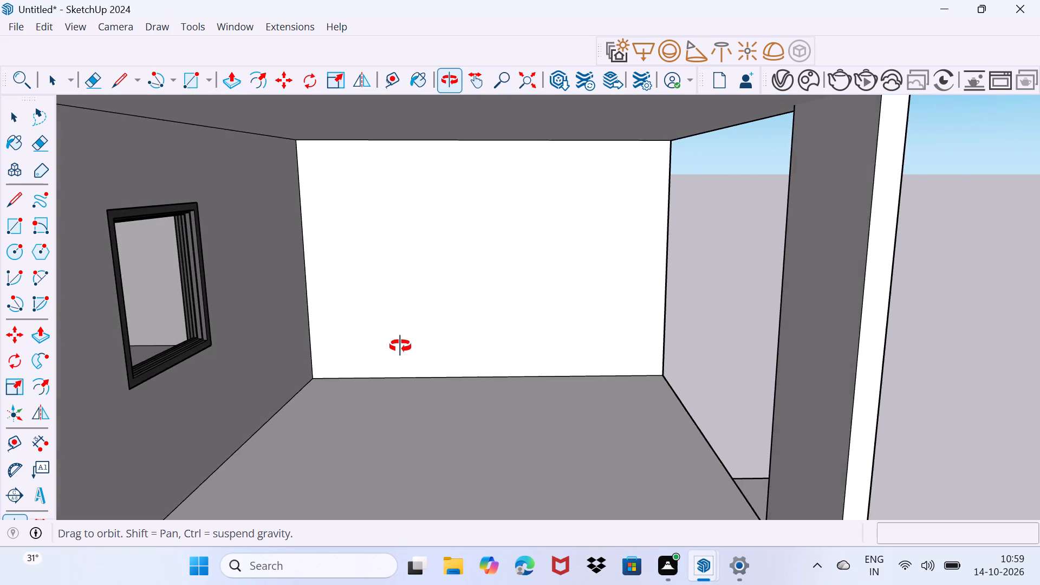
pyautogui.moveTo(400, 346); pyautogui.dragTo(421, 344, button='middle')
pyautogui.press('r')
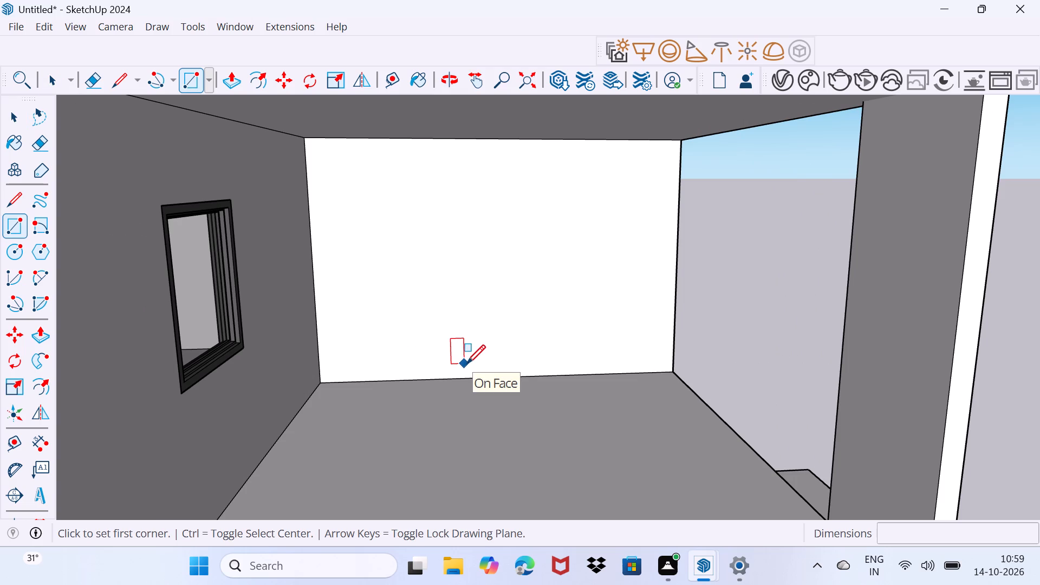
pyautogui.click(504, 377)
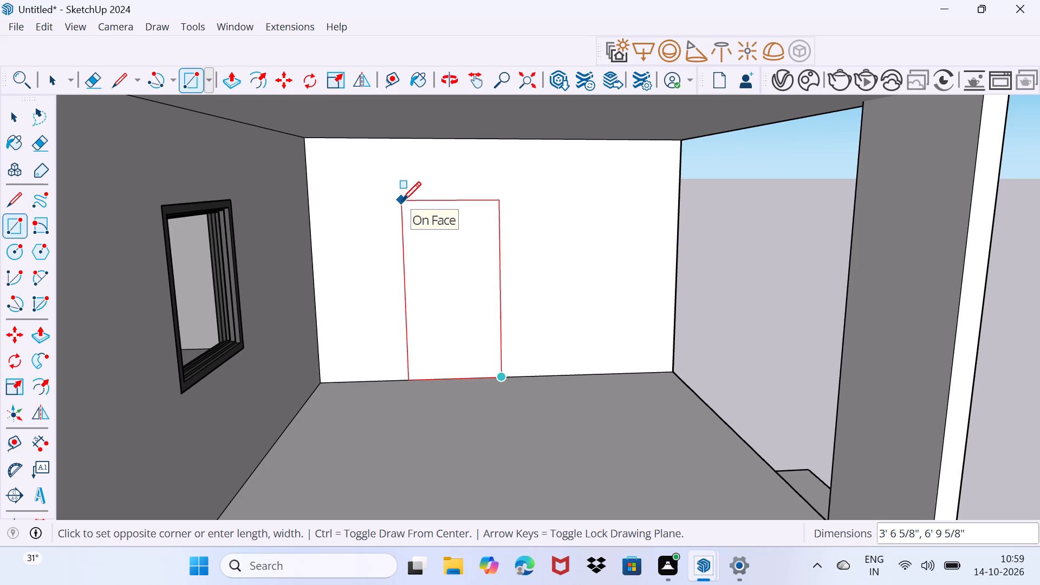
pyautogui.click(397, 199)
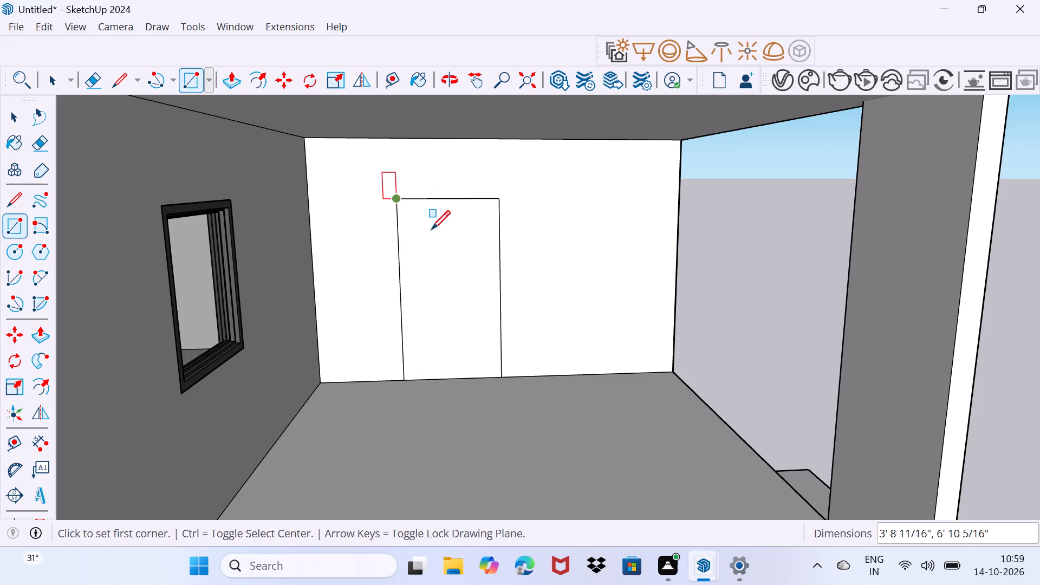
# Copy the four door outline edges about 13' 8 1/4" up to the second-floor balcony.
pyautogui.press('space')
pyautogui.click(501, 315)
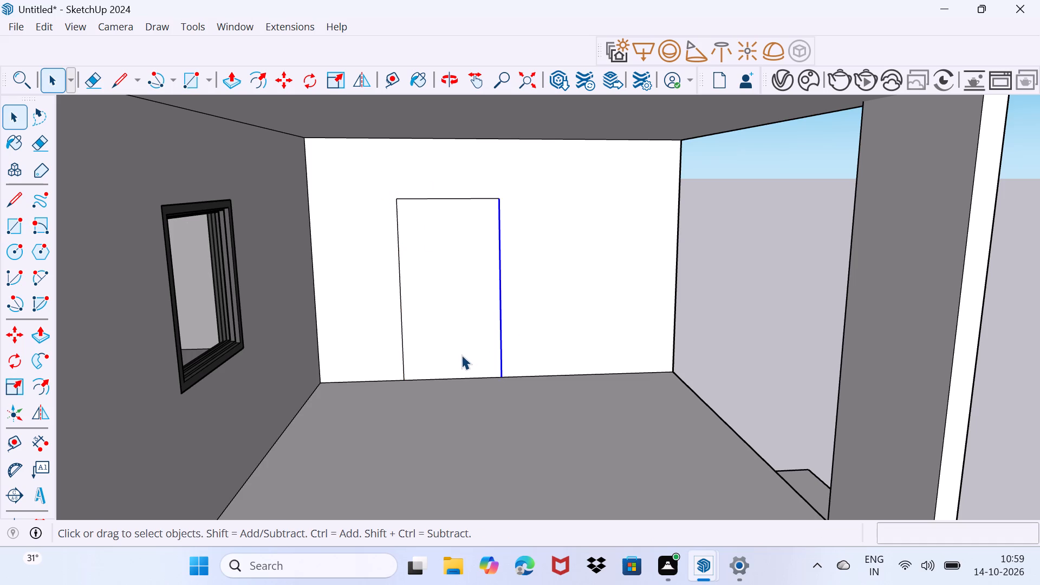
pyautogui.keyDown('ctrl'); pyautogui.click(456, 378); pyautogui.keyUp('ctrl')
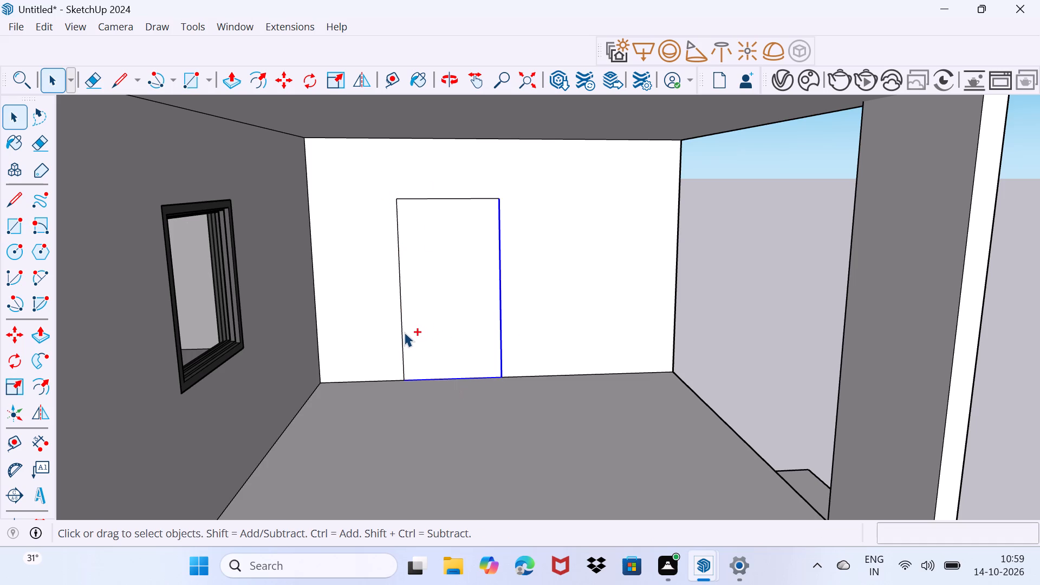
pyautogui.keyDown('ctrl'); pyautogui.click(403, 332); pyautogui.keyUp('ctrl')
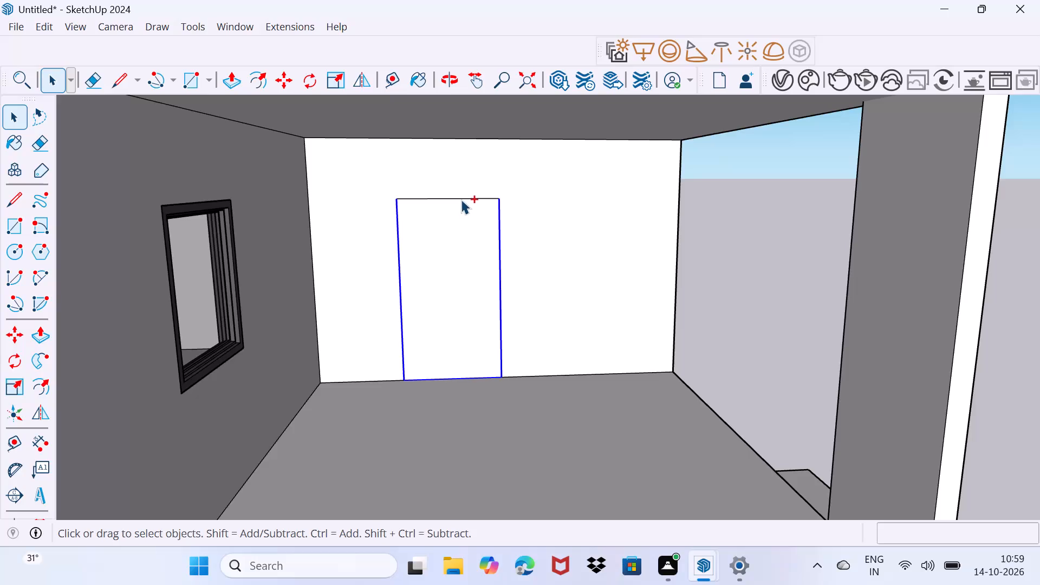
pyautogui.keyDown('ctrl'); pyautogui.click(461, 199); pyautogui.keyUp('ctrl')
pyautogui.scroll(-3, 508, 371)
pyautogui.moveTo(590, 368); pyautogui.dragTo(305, 343, button='middle')
pyautogui.scroll(-2, 305, 332)
pyautogui.click(526, 79)
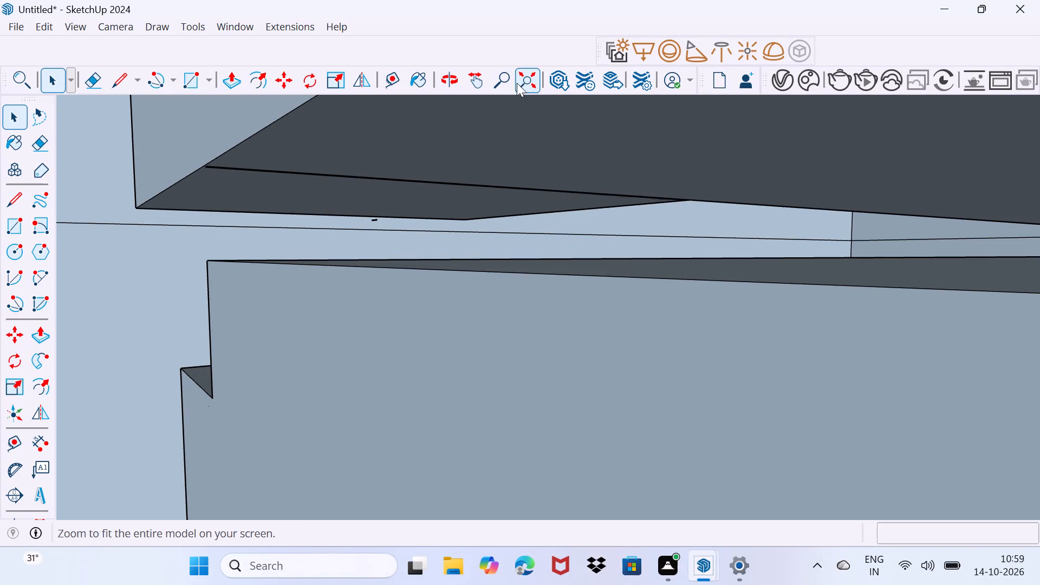
pyautogui.scroll(5, 626, 339)
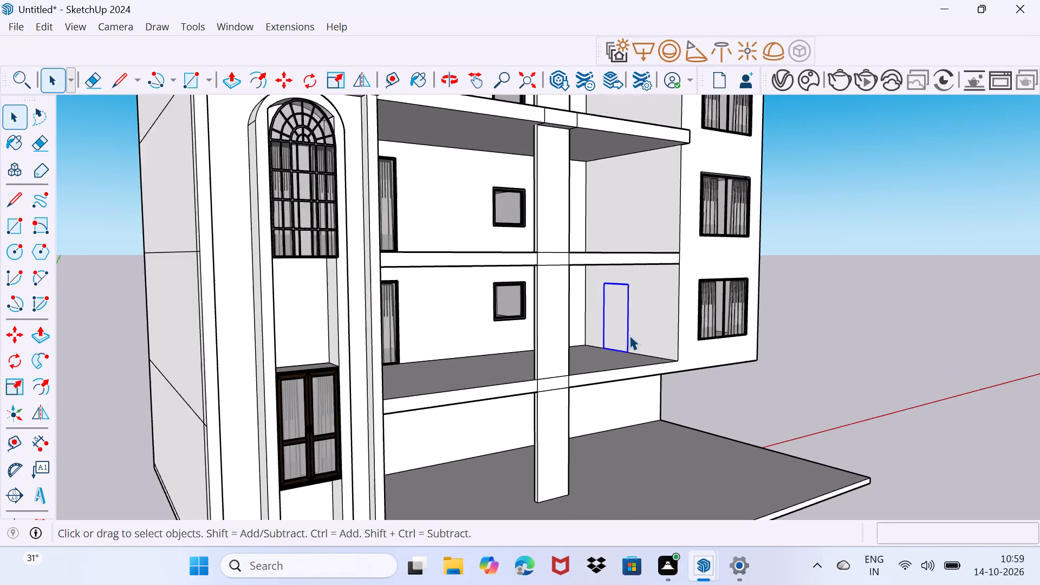
pyautogui.press('m')
pyautogui.click(632, 355)
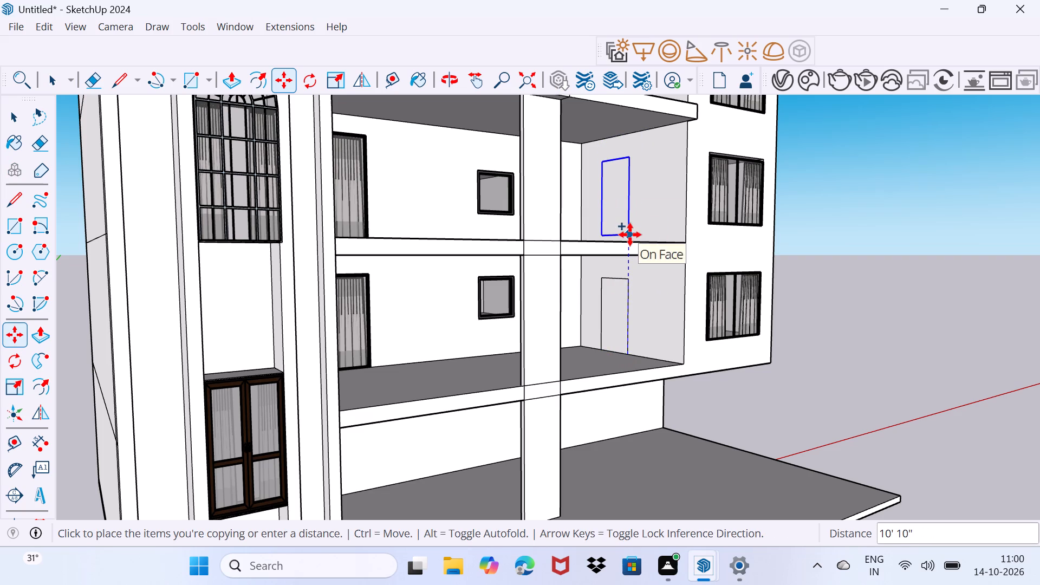
pyautogui.scroll(4, 629, 240)
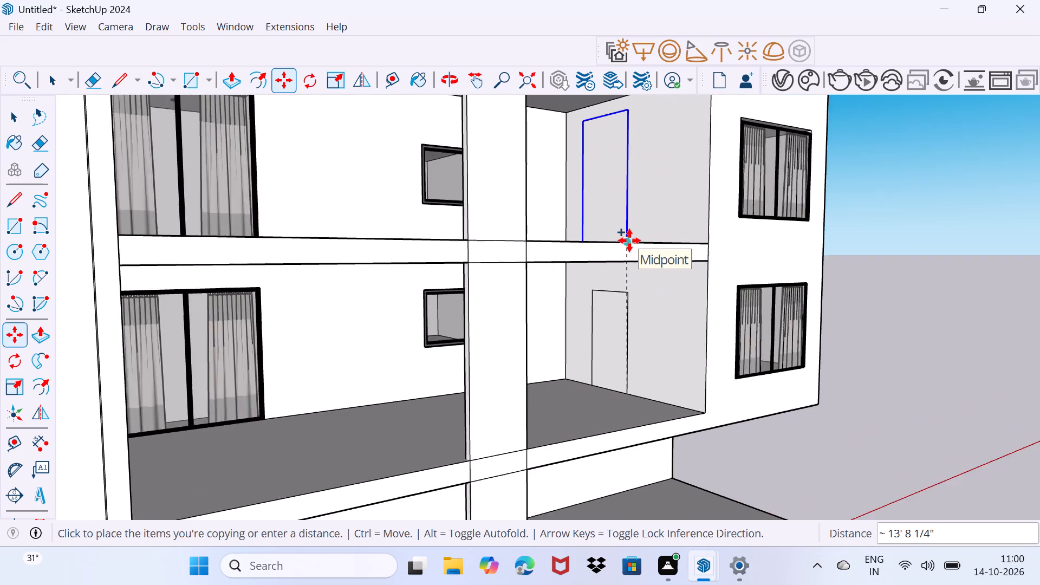
pyautogui.scroll(4, 629, 240)
pyautogui.click(629, 240)
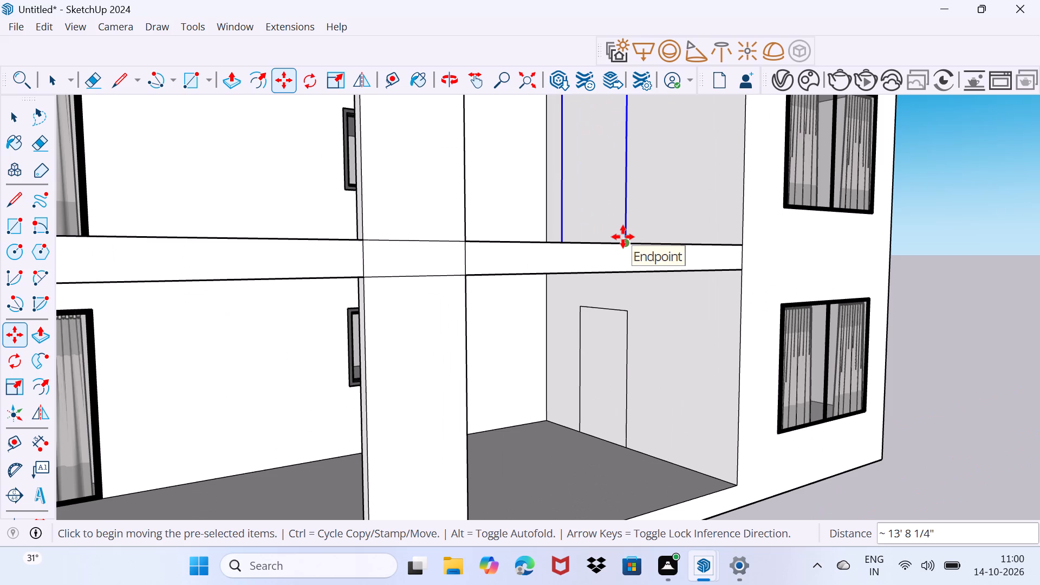
# Copy the second-floor door outline about 14' 4 1/4" onto the top-floor balcony's end wall at floor level.
pyautogui.click(623, 237)
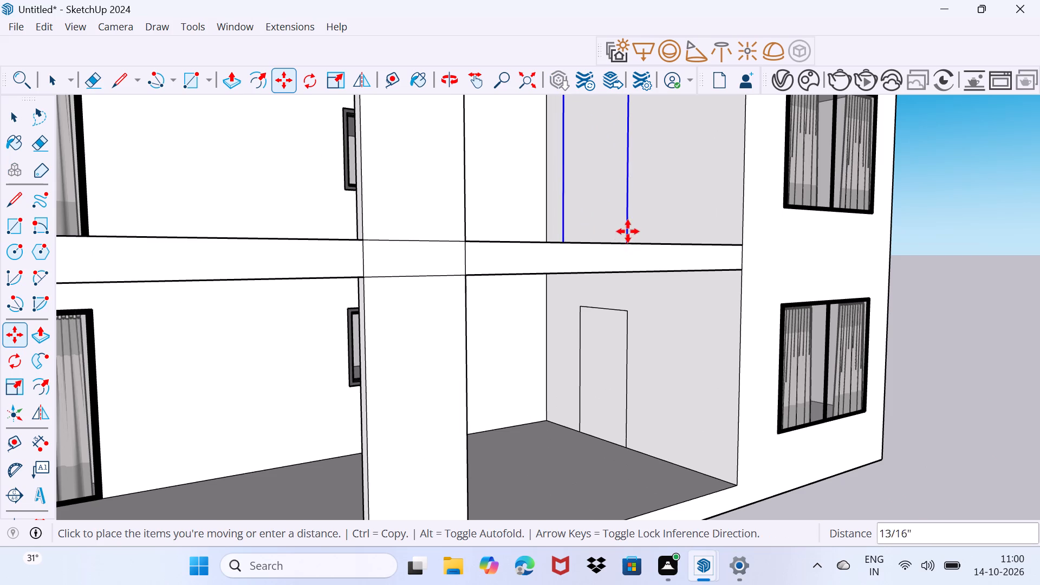
pyautogui.scroll(-7, 633, 190)
pyautogui.moveTo(633, 190); pyautogui.dragTo(613, 229, button='middle')
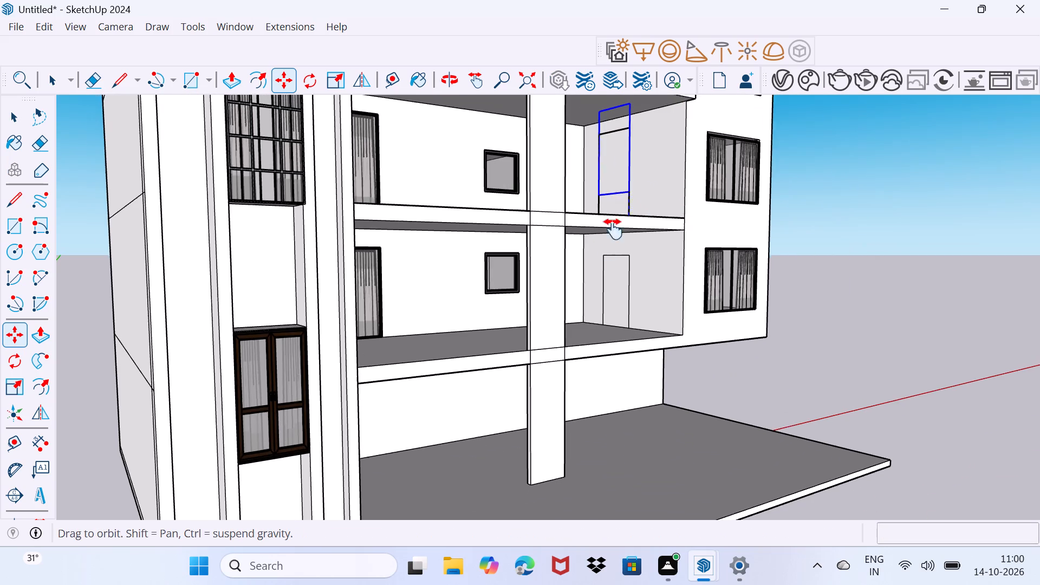
pyautogui.moveTo(613, 229); pyautogui.dragTo(518, 428, button='middle')
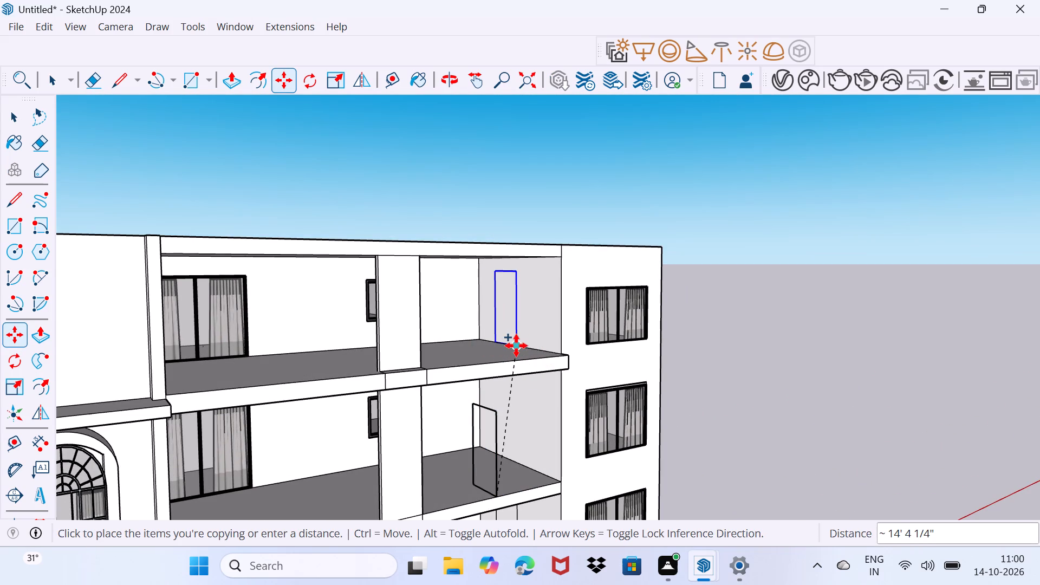
pyautogui.click(516, 346)
# Select all four edges of the free-standing second-floor door outline and move it about 5' 9 13/16" toward the balcony's end wall.
pyautogui.press('space')
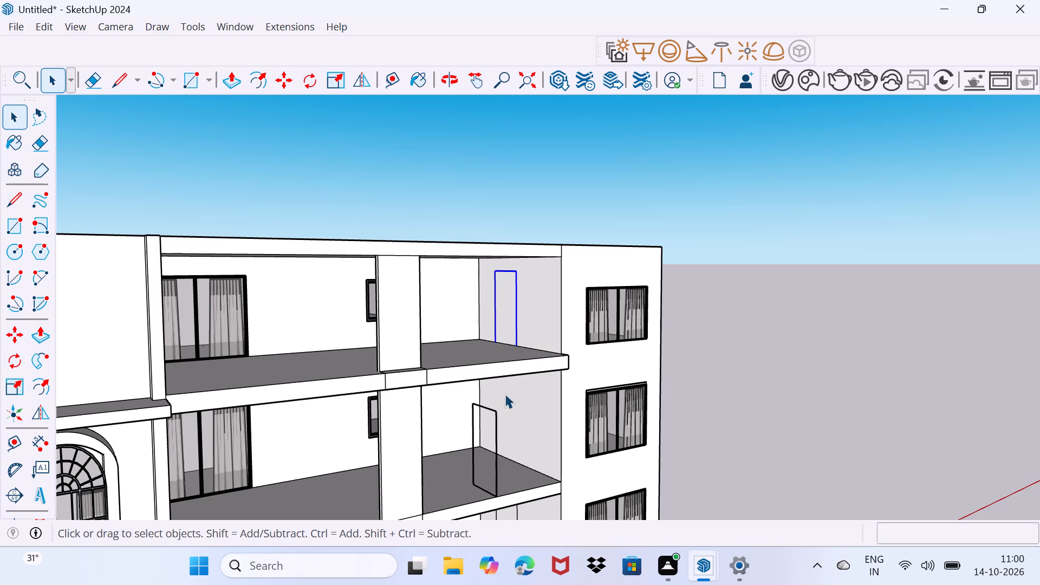
pyautogui.scroll(3, 494, 415)
pyautogui.click(500, 420)
pyautogui.click(498, 424)
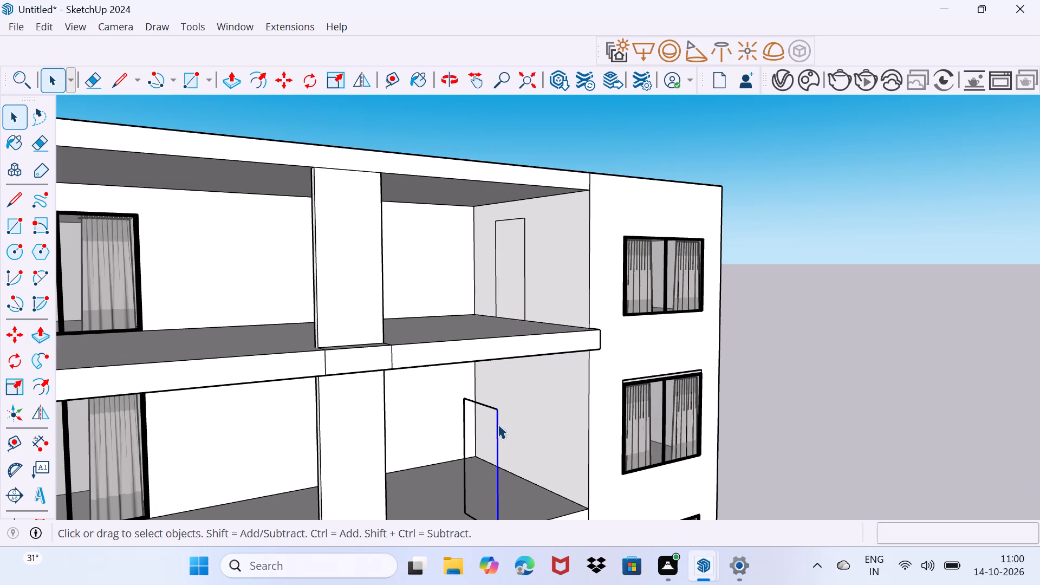
pyautogui.moveTo(491, 437); pyautogui.dragTo(507, 434, button='middle')
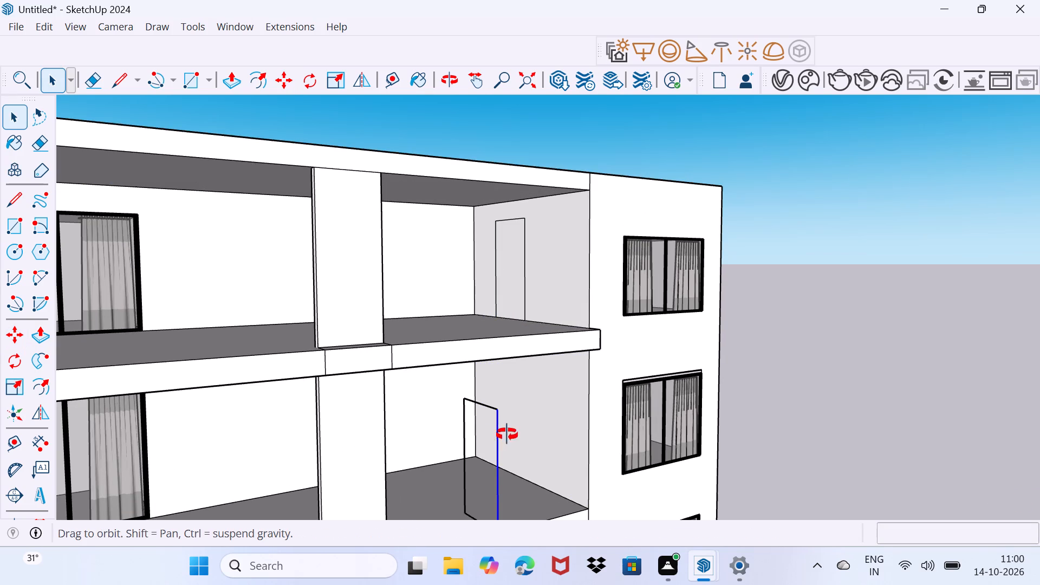
pyautogui.moveTo(507, 434); pyautogui.dragTo(487, 336, button='middle')
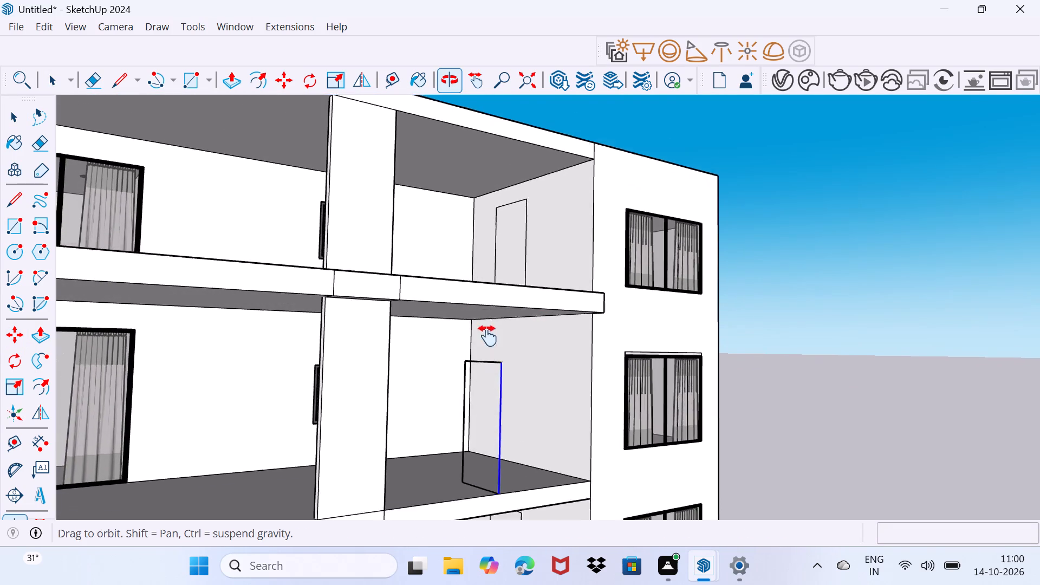
pyautogui.moveTo(487, 336); pyautogui.dragTo(484, 304, button='middle')
pyautogui.moveTo(467, 400); pyautogui.dragTo(483, 424, button='middle')
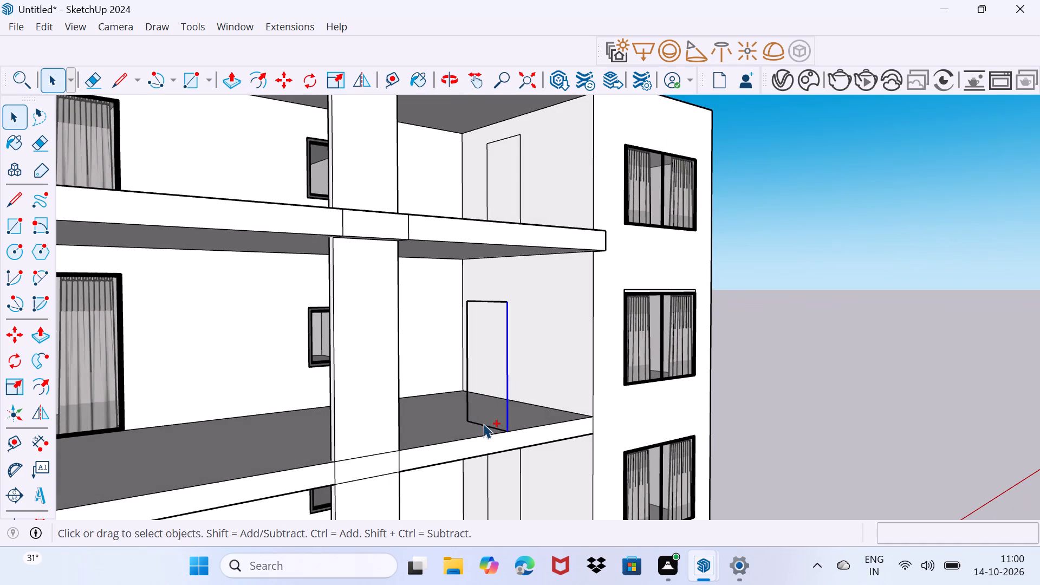
pyautogui.keyDown('ctrl'); pyautogui.click(483, 426); pyautogui.keyUp('ctrl')
pyautogui.keyDown('ctrl'); pyautogui.click(469, 401); pyautogui.keyUp('ctrl')
pyautogui.keyDown('ctrl'); pyautogui.click(499, 301); pyautogui.keyUp('ctrl')
pyautogui.keyDown('ctrl'); pyautogui.moveTo(499, 350); pyautogui.dragTo(479, 369, button='middle'); pyautogui.keyUp('ctrl')
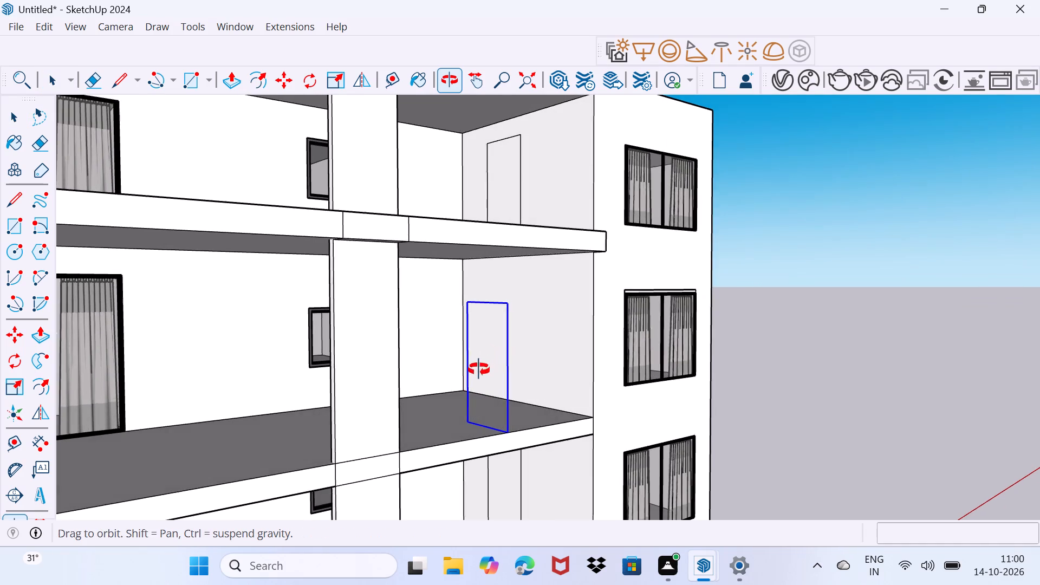
pyautogui.keyDown('ctrl'); pyautogui.moveTo(479, 369); pyautogui.dragTo(395, 397, button='middle'); pyautogui.keyUp('ctrl')
pyautogui.scroll(3, 461, 439)
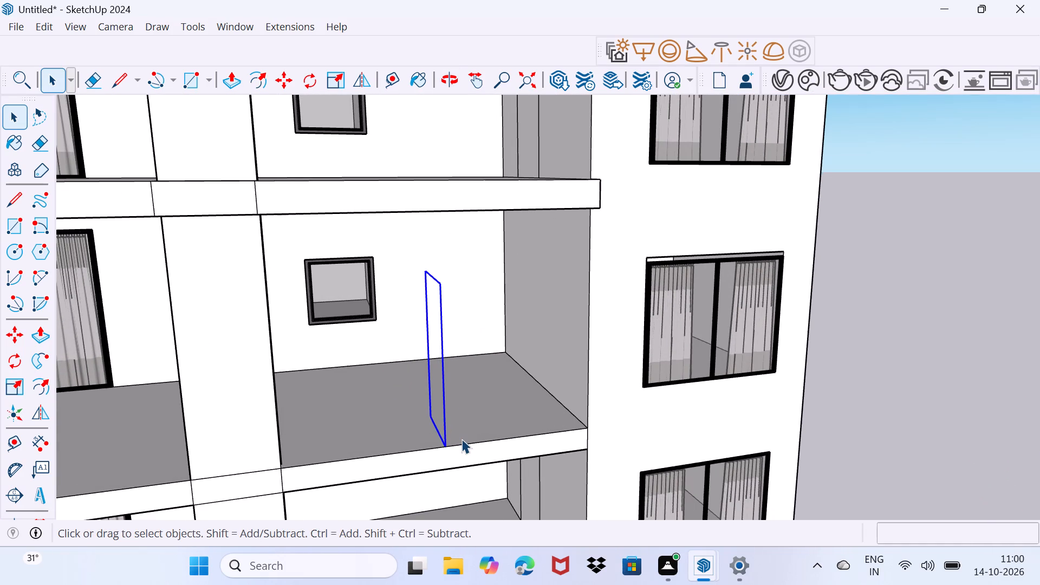
pyautogui.press('m')
pyautogui.click(445, 443)
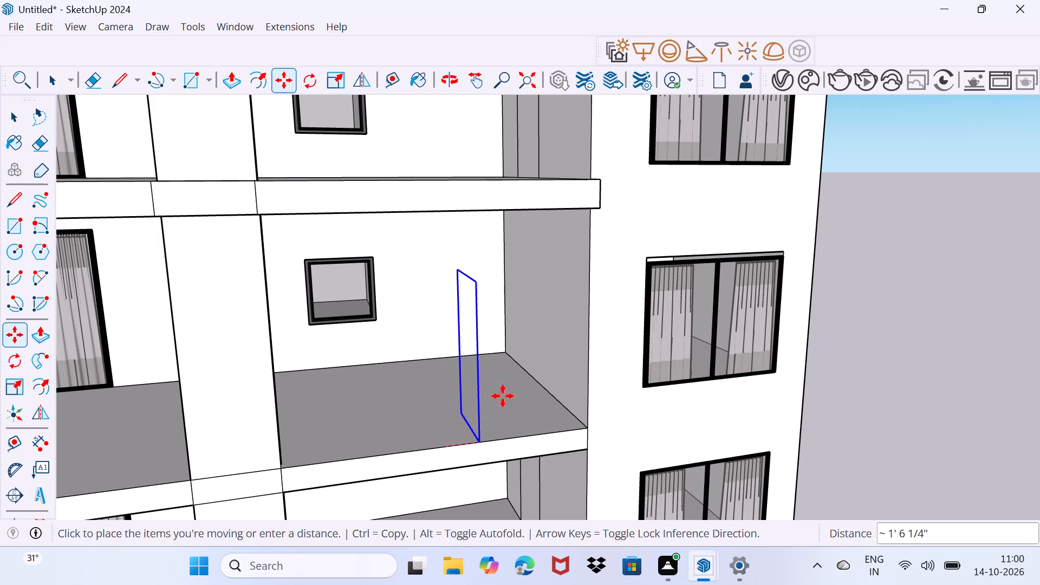
pyautogui.click(569, 353)
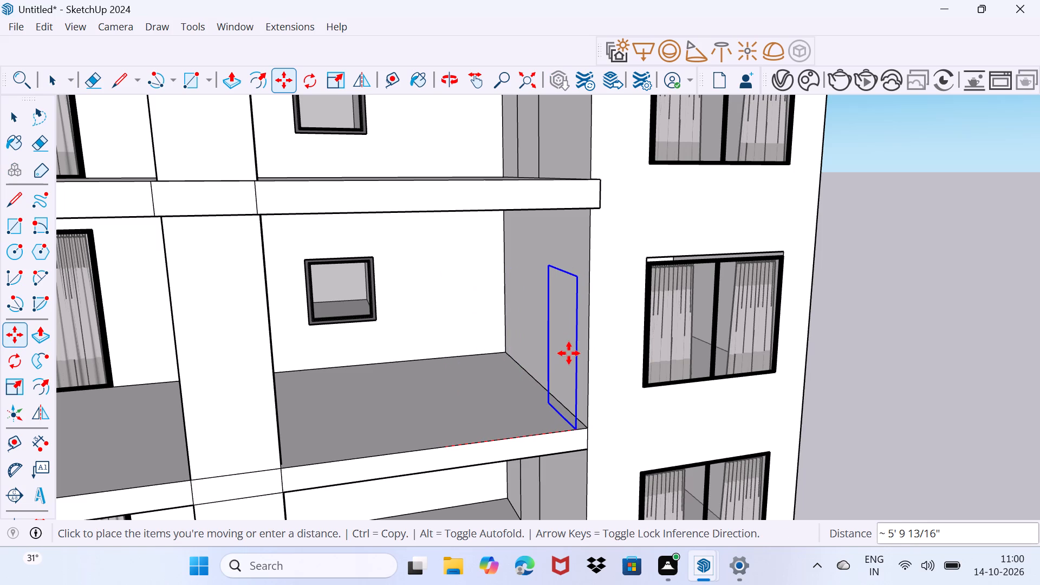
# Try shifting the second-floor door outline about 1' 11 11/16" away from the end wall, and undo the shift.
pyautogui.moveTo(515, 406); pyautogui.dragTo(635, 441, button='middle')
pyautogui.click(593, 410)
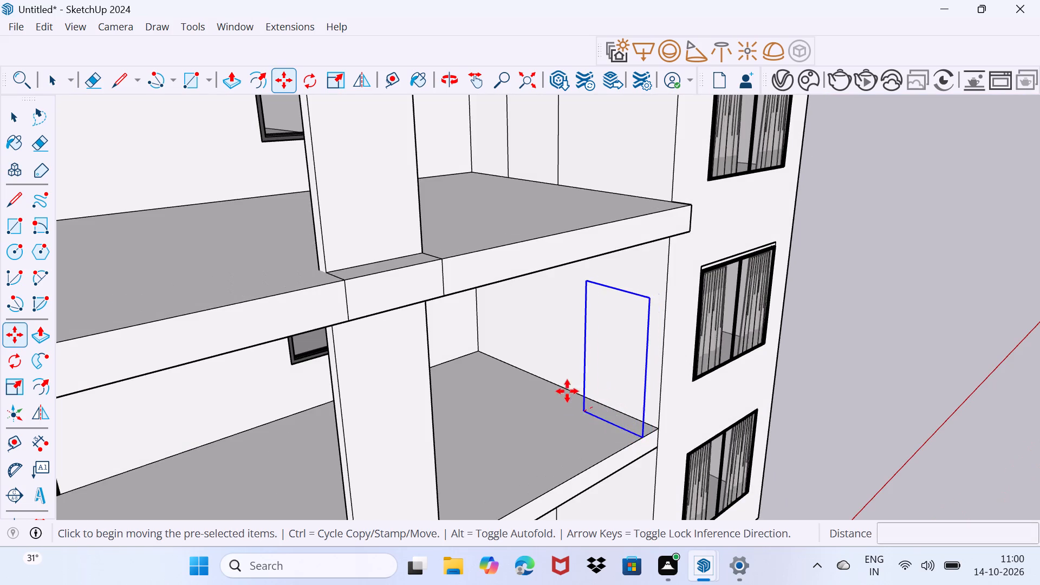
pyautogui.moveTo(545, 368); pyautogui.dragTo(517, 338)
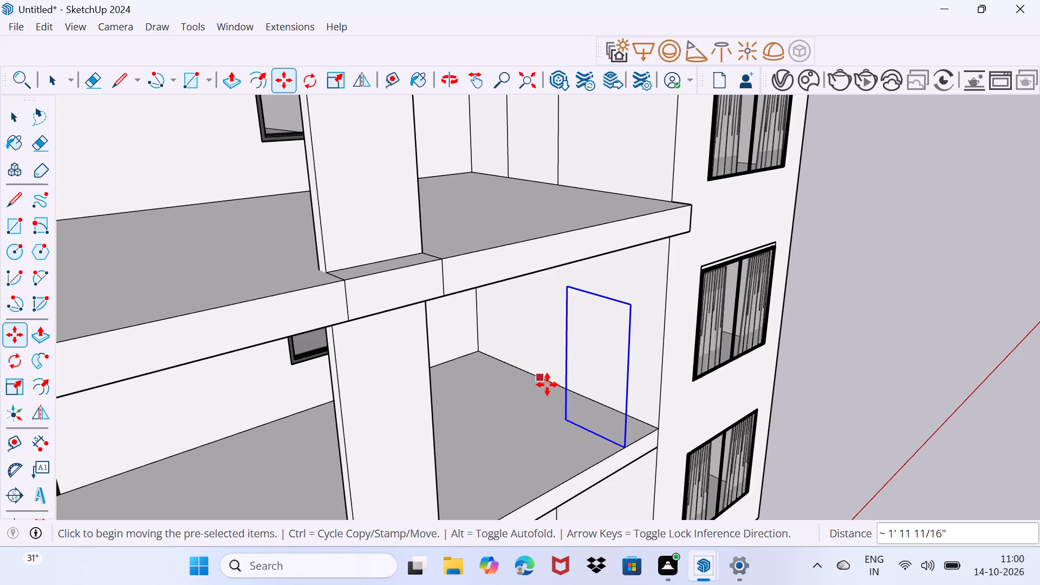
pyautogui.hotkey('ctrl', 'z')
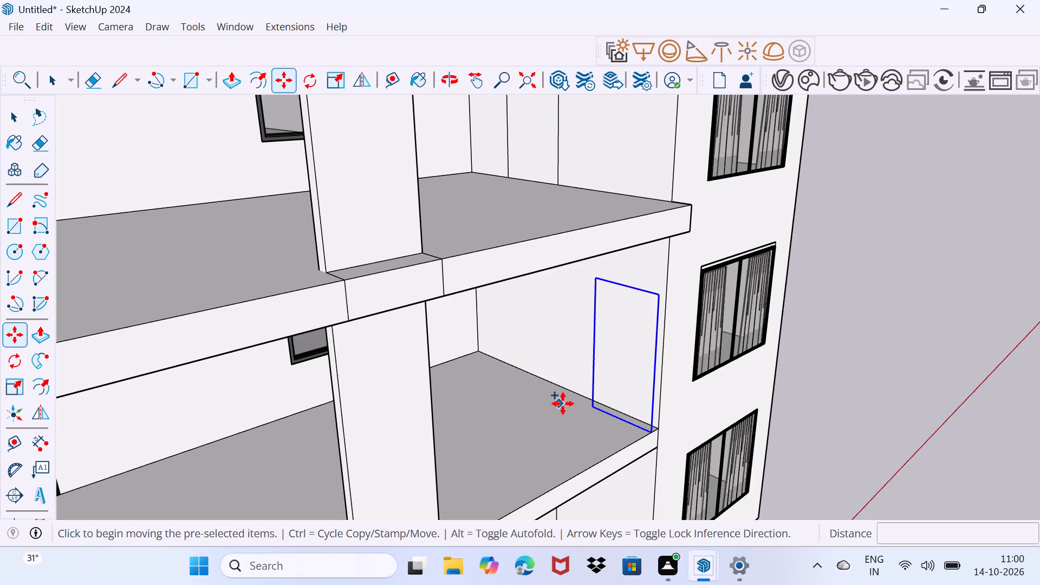
# Copy the free-standing second-floor door outline about 6' 9 5/16" back along the floor line onto the balcony's end wall.
pyautogui.click(599, 411)
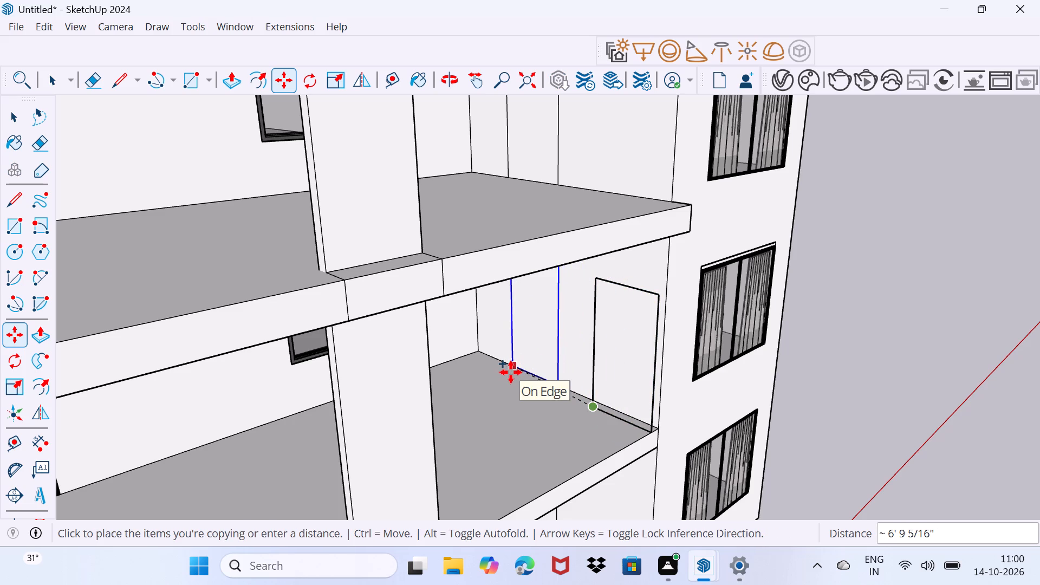
pyautogui.click(511, 372)
pyautogui.press('space')
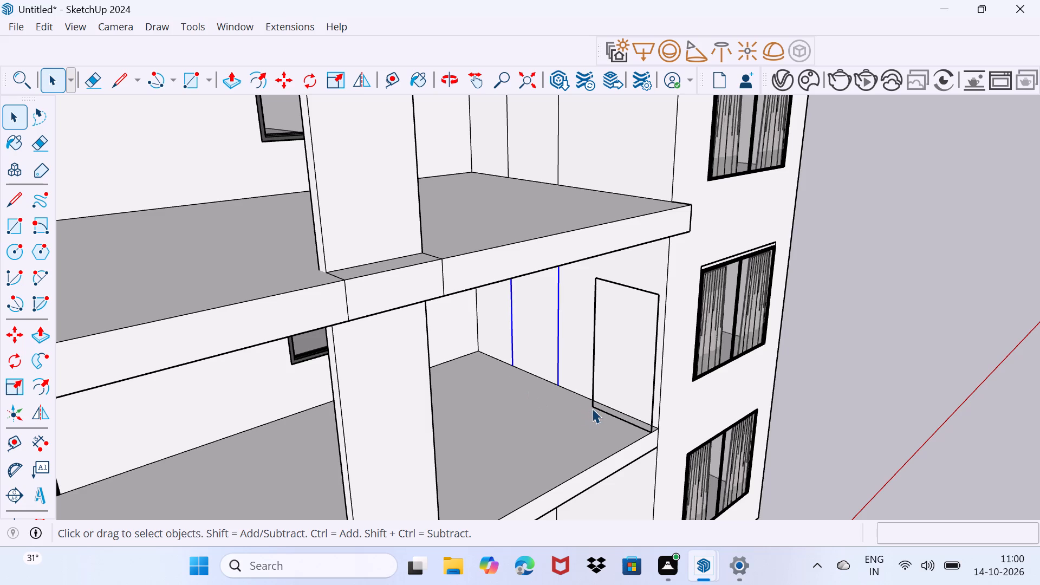
# Erase the leftover free-standing door outline edges on the second-floor balcony, undoing any accidental erasure of the wall and floor edges.
pyautogui.click(593, 408)
pyautogui.scroll(1, 596, 413)
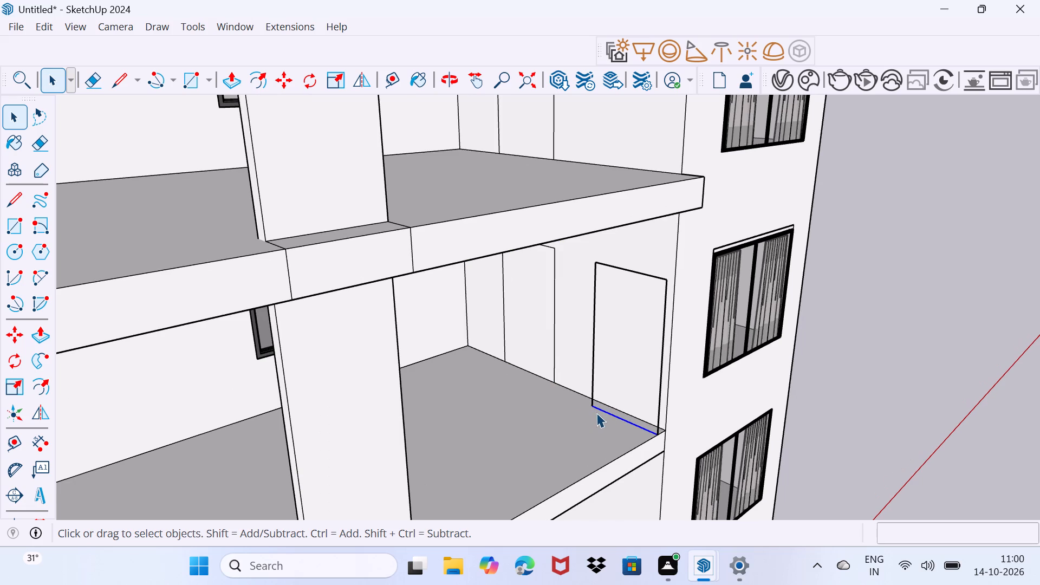
pyautogui.press('e')
pyautogui.moveTo(617, 416); pyautogui.dragTo(611, 421)
pyautogui.moveTo(596, 403); pyautogui.dragTo(584, 403)
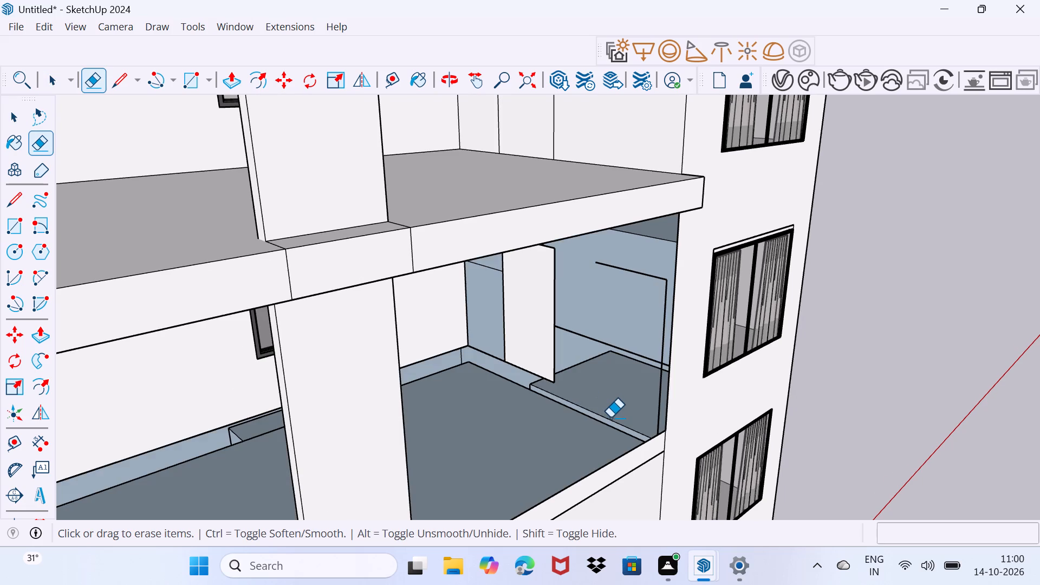
pyautogui.hotkey('ctrl', 'z')
pyautogui.scroll(2, 659, 438)
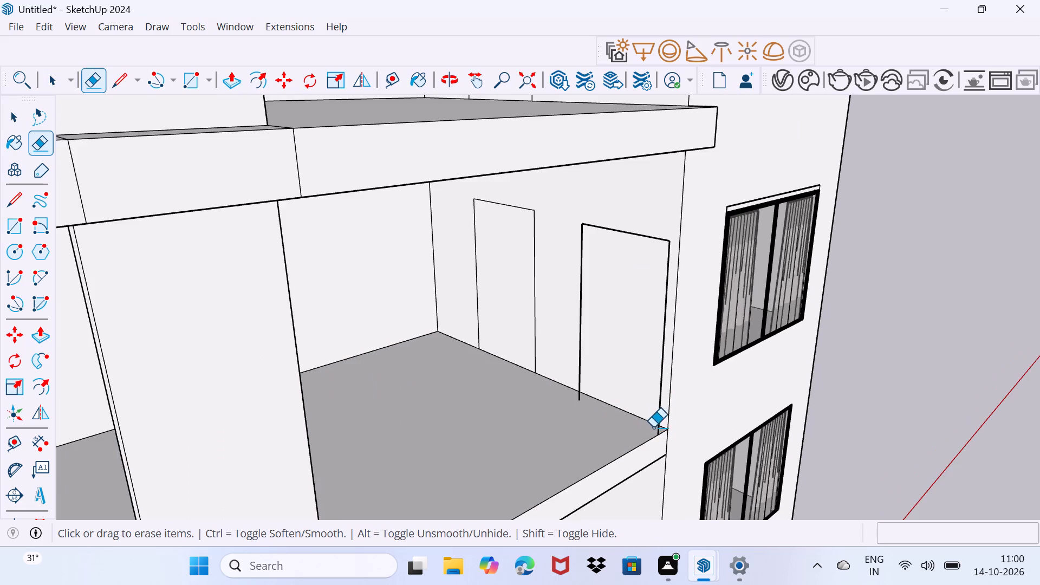
pyautogui.scroll(1, 657, 426)
pyautogui.moveTo(657, 426); pyautogui.dragTo(525, 434, button='middle')
pyautogui.click(538, 427)
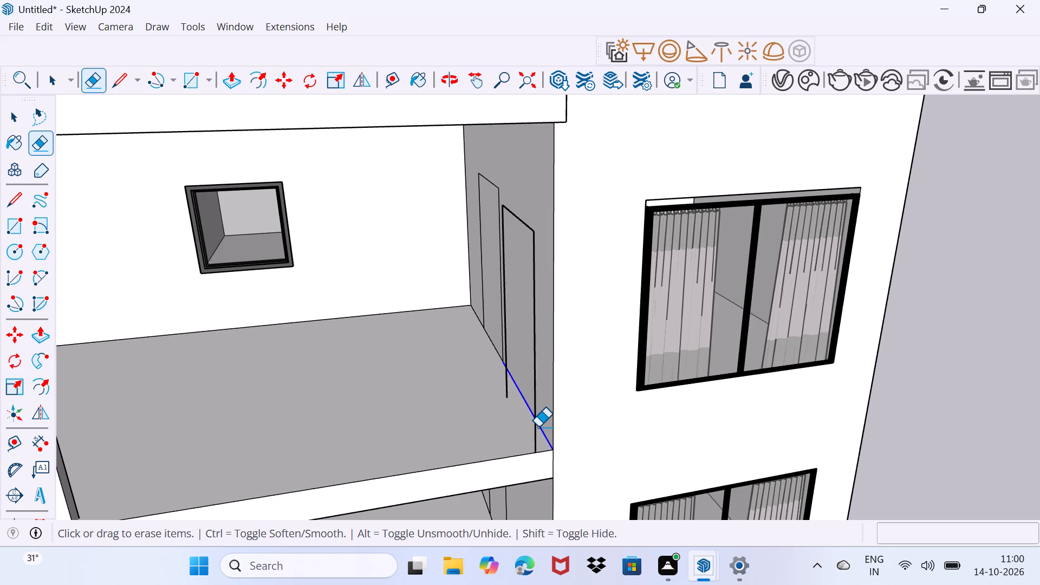
pyautogui.hotkey('ctrl', 'z')
pyautogui.scroll(4, 534, 415)
pyautogui.moveTo(534, 413); pyautogui.dragTo(487, 425, button='middle')
pyautogui.click(453, 430)
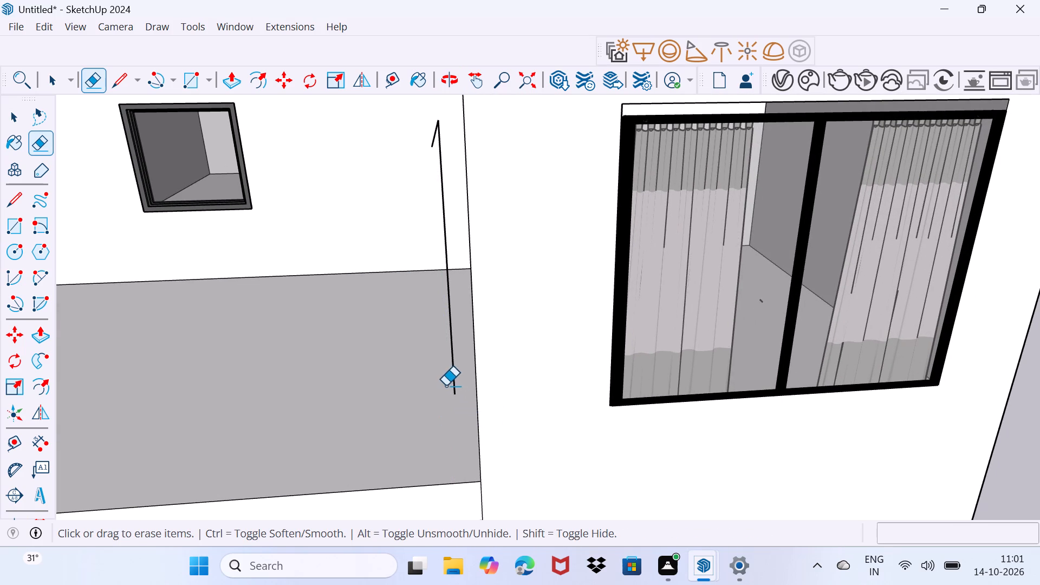
pyautogui.click(454, 360)
pyautogui.click(433, 145)
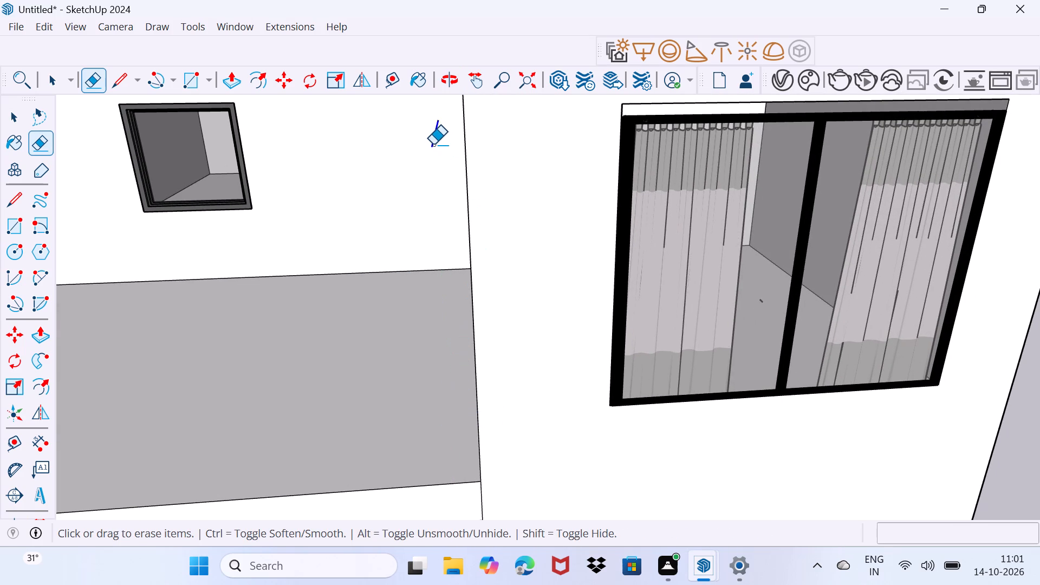
pyautogui.press('space')
# Push the door face on the second-floor balcony's end wall inward about 1' 3 5/8" to form a doorway recess.
pyautogui.moveTo(241, 313); pyautogui.dragTo(503, 359, button='middle')
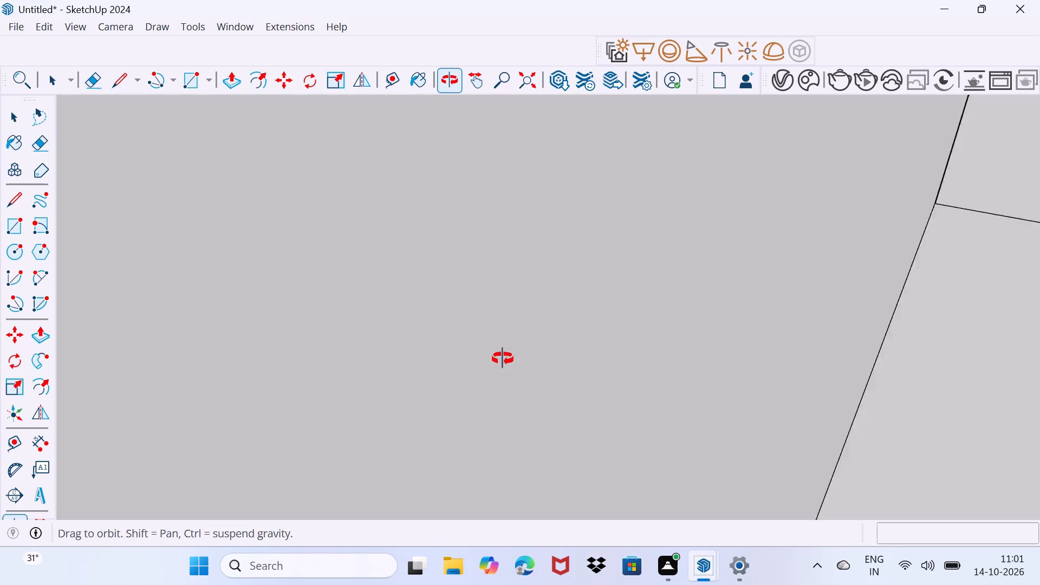
pyautogui.moveTo(503, 359); pyautogui.dragTo(435, 272, button='middle')
pyautogui.moveTo(496, 258); pyautogui.dragTo(424, 348, button='middle')
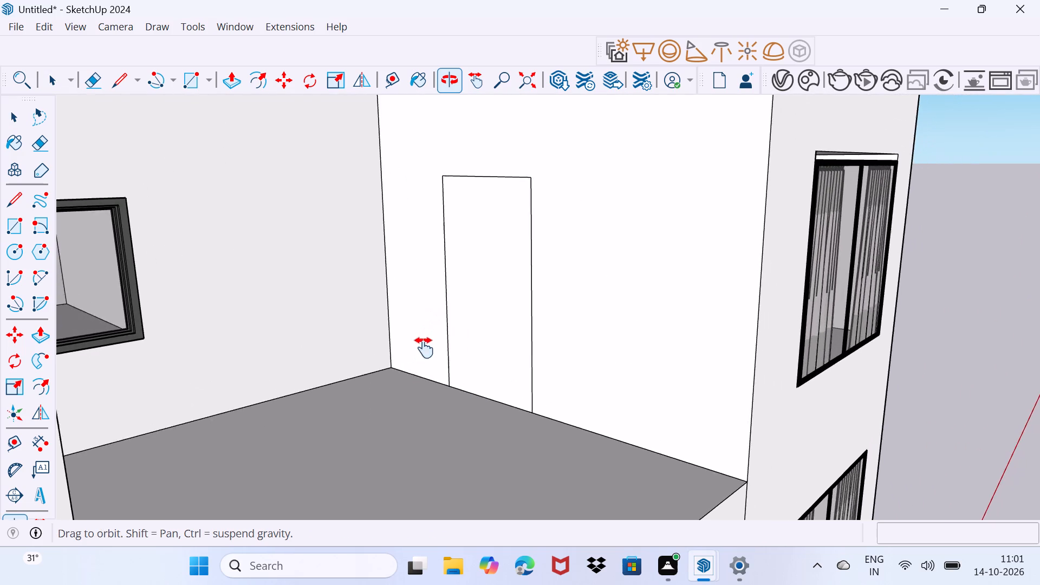
pyautogui.moveTo(424, 348); pyautogui.dragTo(413, 375, button='middle')
pyautogui.click(478, 348)
pyautogui.press('p')
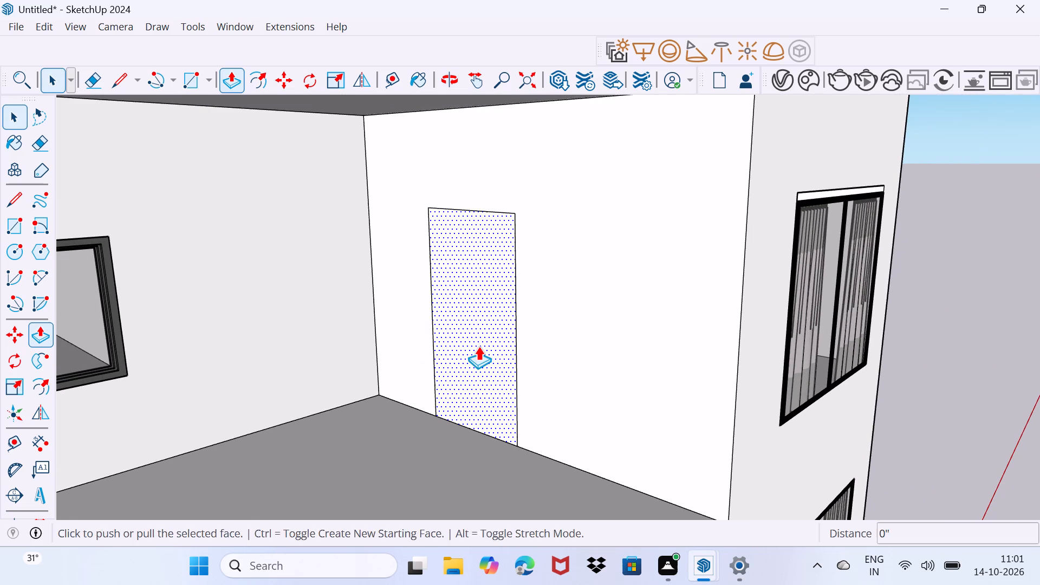
pyautogui.click(478, 346)
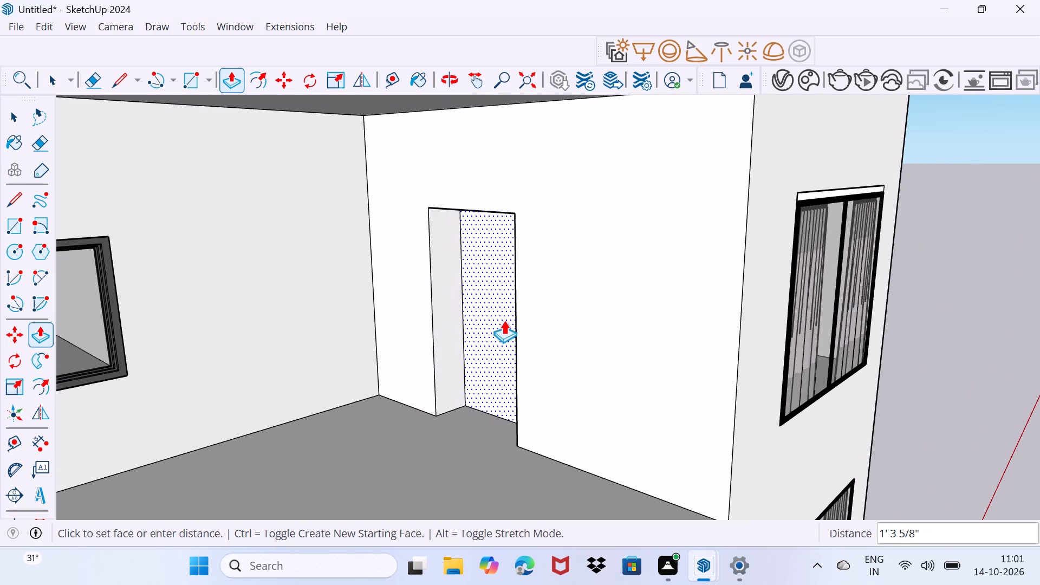
pyautogui.click(504, 320)
pyautogui.press('space')
pyautogui.moveTo(459, 371); pyautogui.dragTo(482, 347)
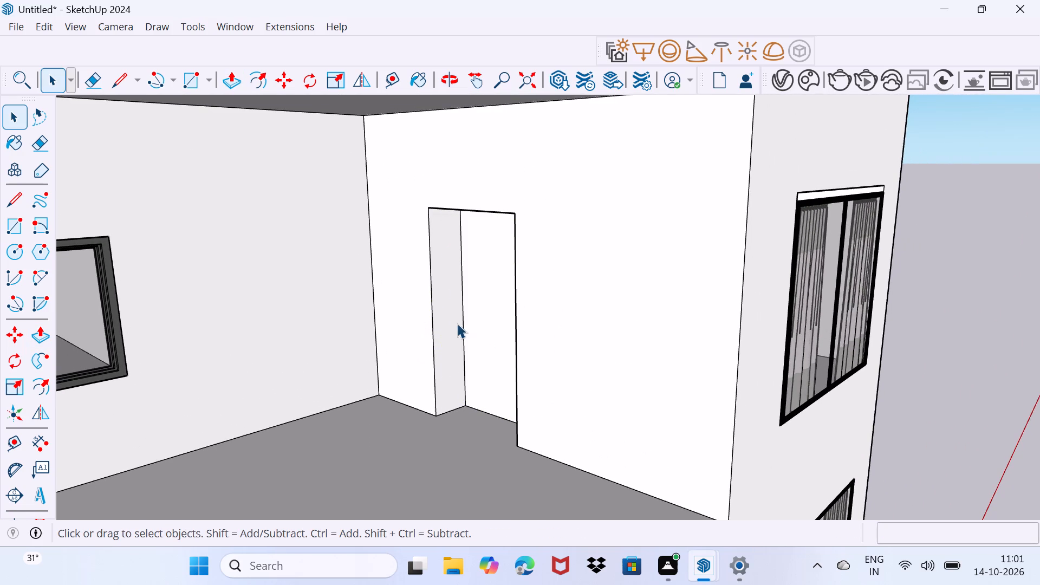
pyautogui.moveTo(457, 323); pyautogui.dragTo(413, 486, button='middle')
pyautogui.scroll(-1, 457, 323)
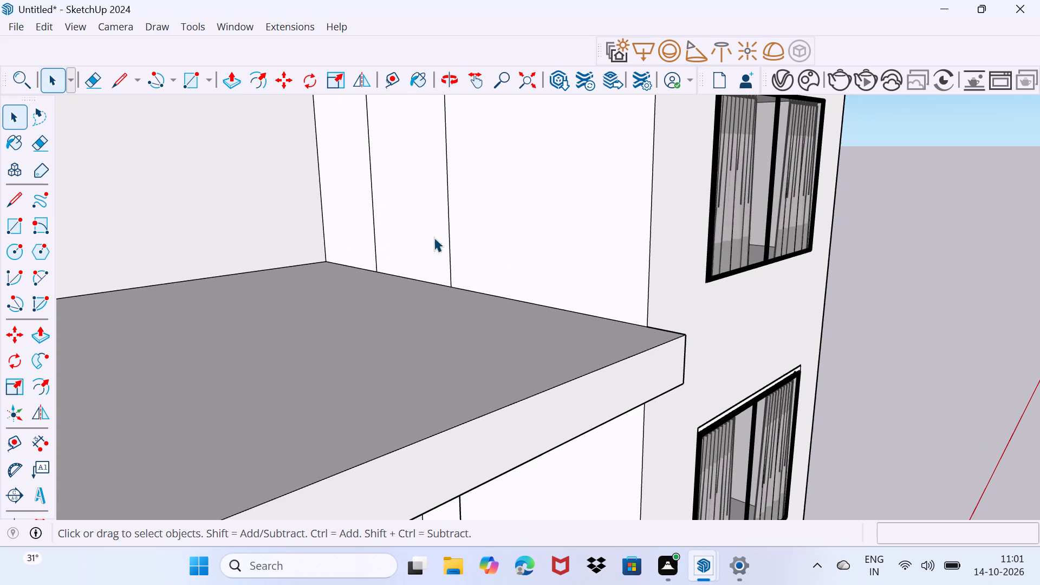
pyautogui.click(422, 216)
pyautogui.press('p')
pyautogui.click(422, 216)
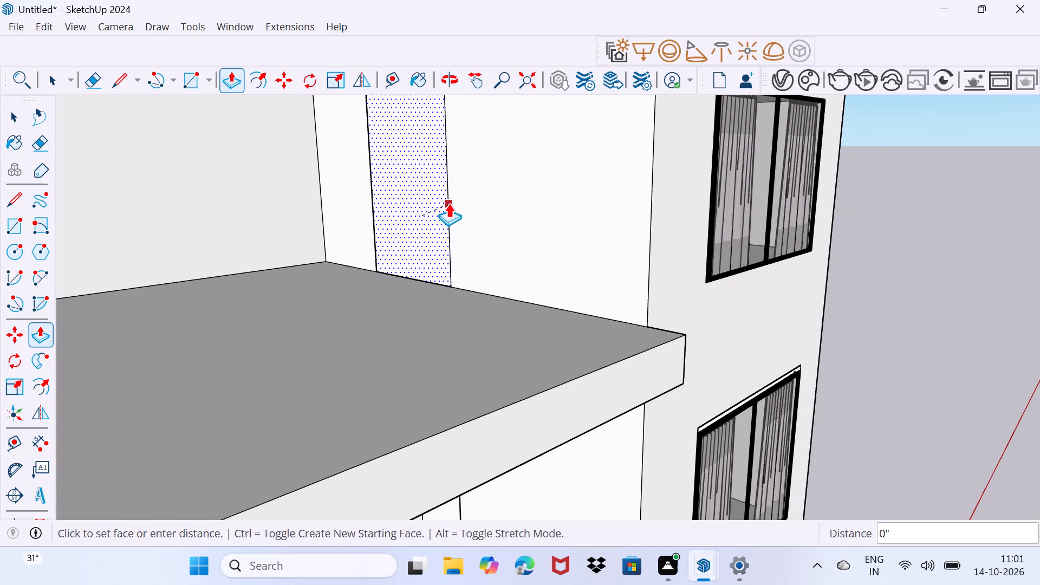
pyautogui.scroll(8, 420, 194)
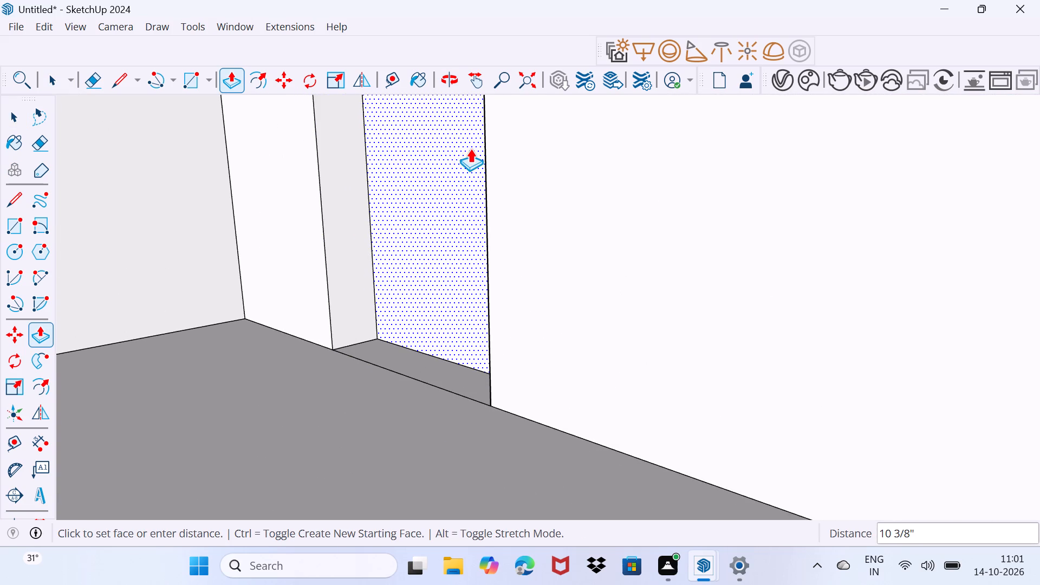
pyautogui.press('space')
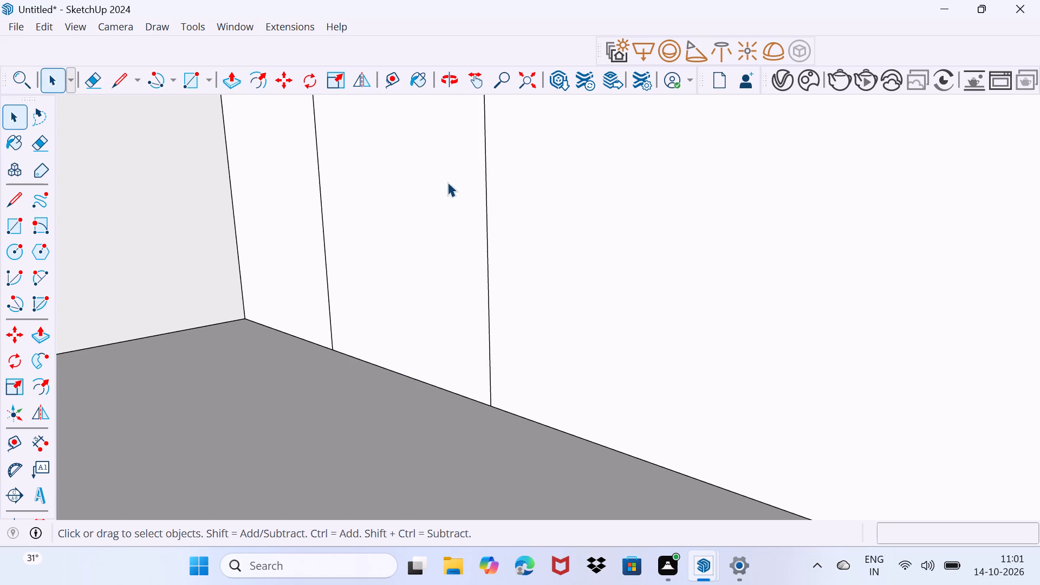
# Push the door face on the top-floor balcony's end wall inward to form a doorway recess.
pyautogui.click(404, 209)
pyautogui.moveTo(385, 234); pyautogui.dragTo(441, 246, button='middle')
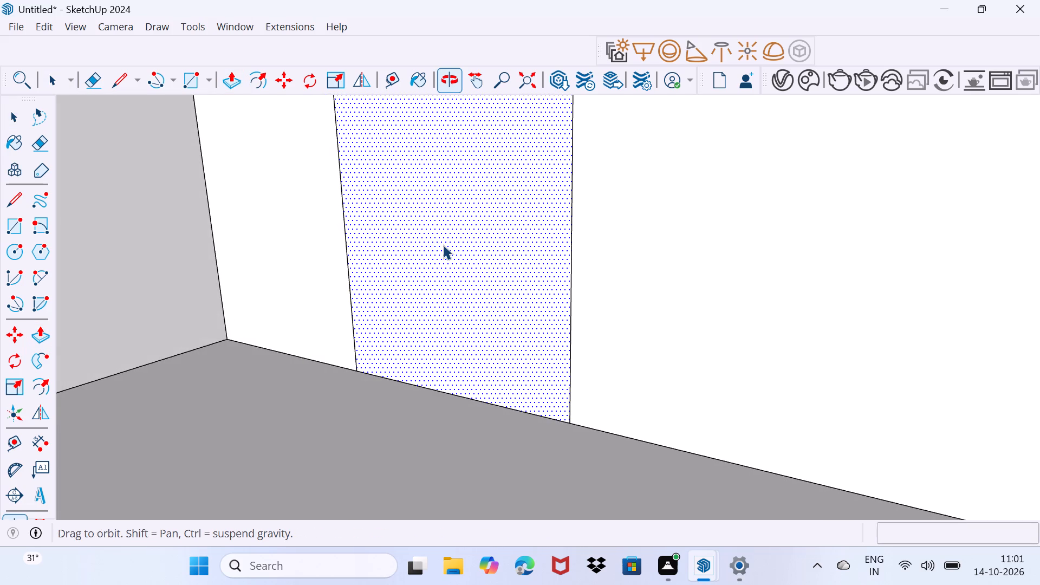
pyautogui.press('p')
pyautogui.click(443, 245)
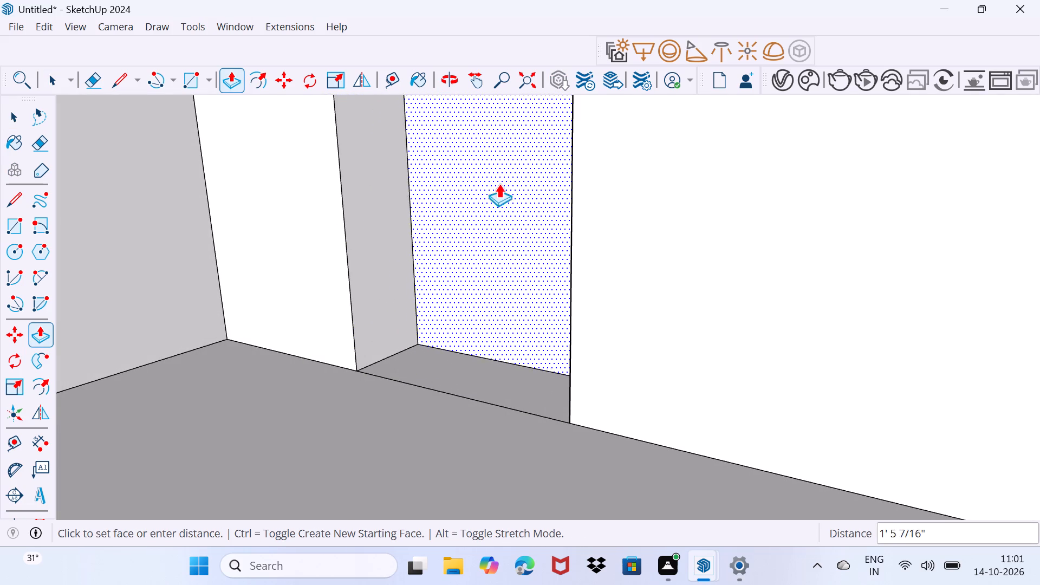
pyautogui.click(510, 172)
pyautogui.press('space')
pyautogui.moveTo(414, 355); pyautogui.dragTo(464, 310)
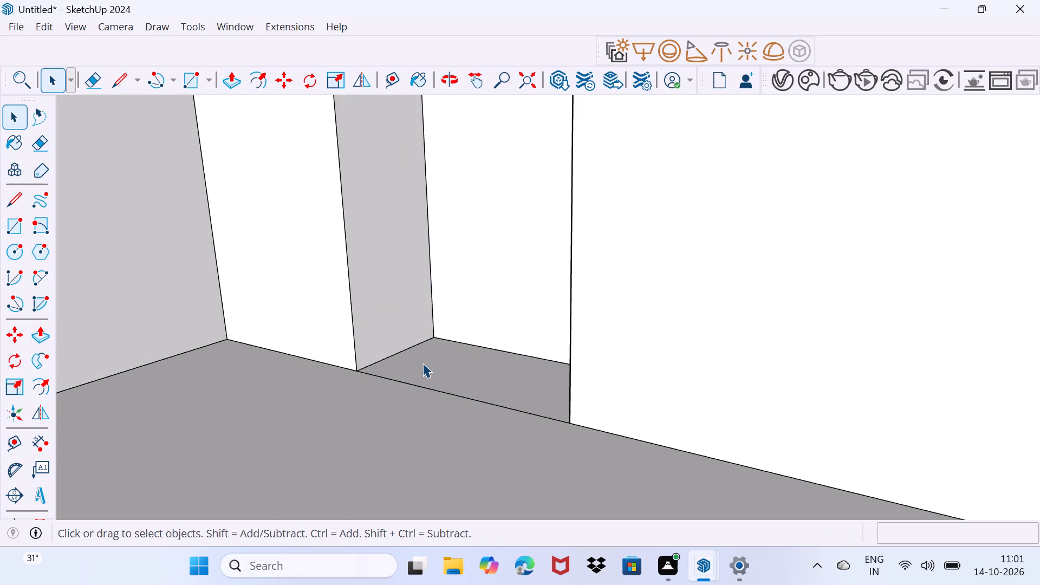
# Erase the threshold edge between the top-floor doorway recess and the balcony floor.
pyautogui.press('e')
pyautogui.moveTo(421, 385); pyautogui.dragTo(415, 395)
pyautogui.scroll(-6, 413, 401)
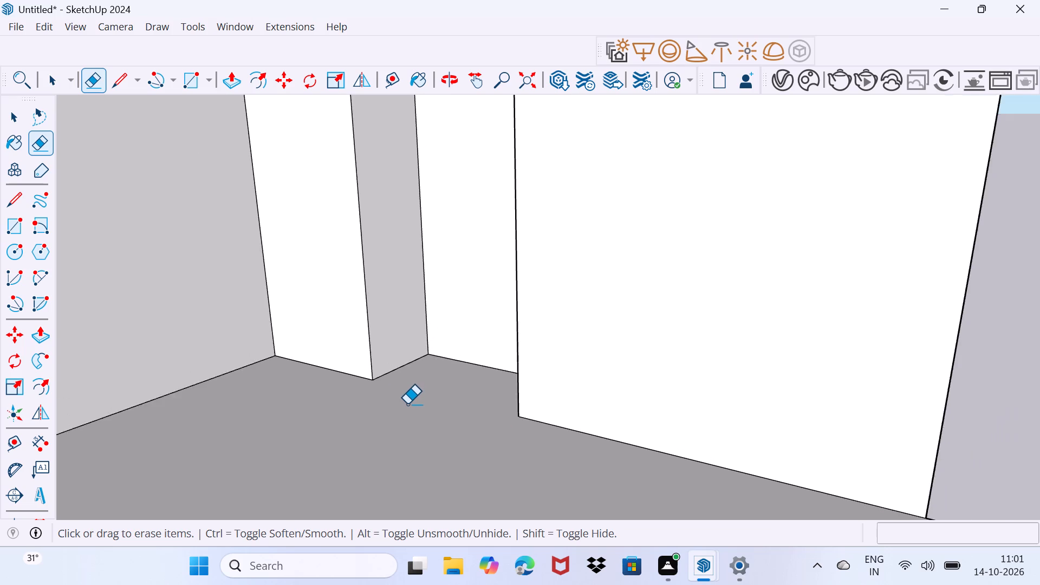
# Push the door face on the lowest balcony's end wall inward about 2' 4 13/16" to form a doorway recess.
pyautogui.scroll(-10, 407, 404)
pyautogui.moveTo(512, 473); pyautogui.dragTo(372, 185, button='middle')
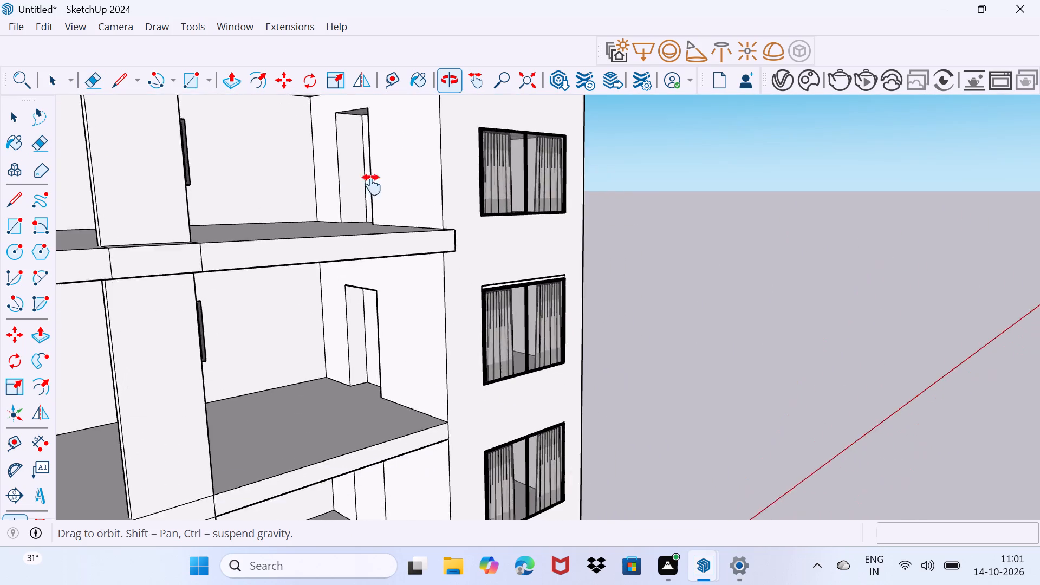
pyautogui.moveTo(372, 185); pyautogui.dragTo(372, 132, button='middle')
pyautogui.keyDown('shift'); pyautogui.moveTo(391, 430); pyautogui.dragTo(401, 310, button='middle'); pyautogui.keyUp('shift')
pyautogui.scroll(5, 387, 329)
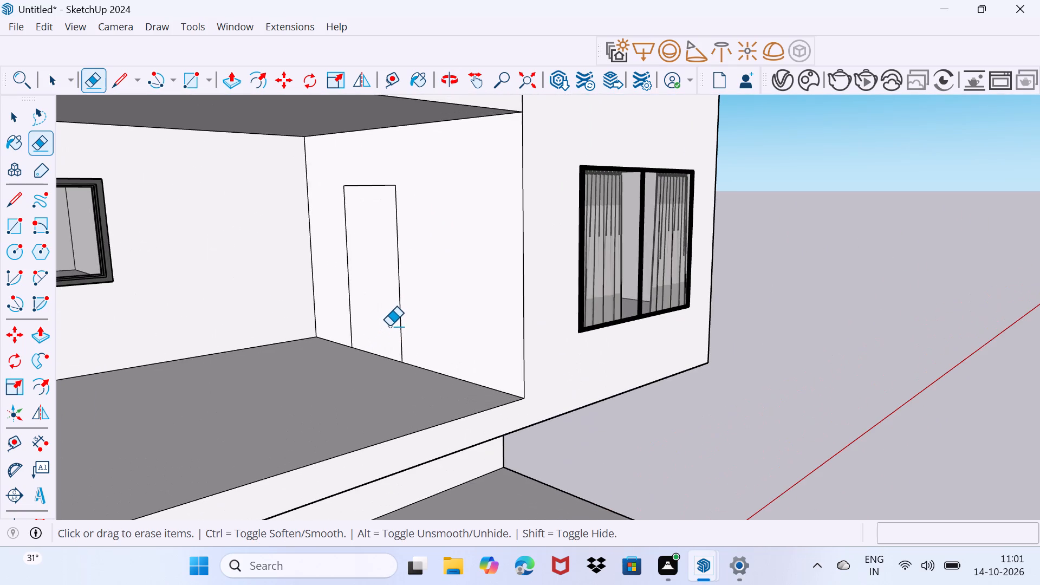
pyautogui.press('space')
pyautogui.click(376, 308)
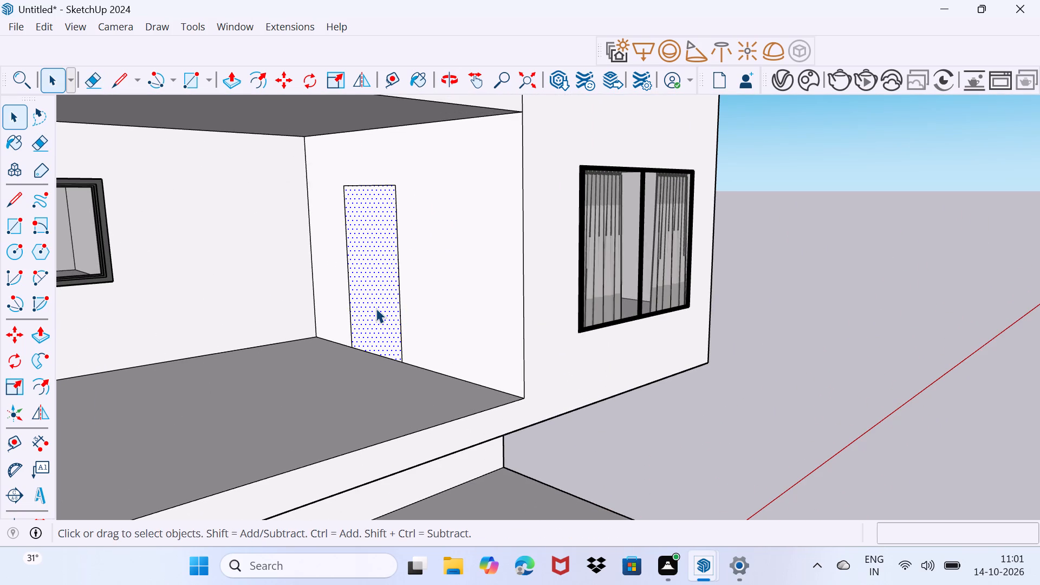
pyautogui.press('p')
pyautogui.click(376, 308)
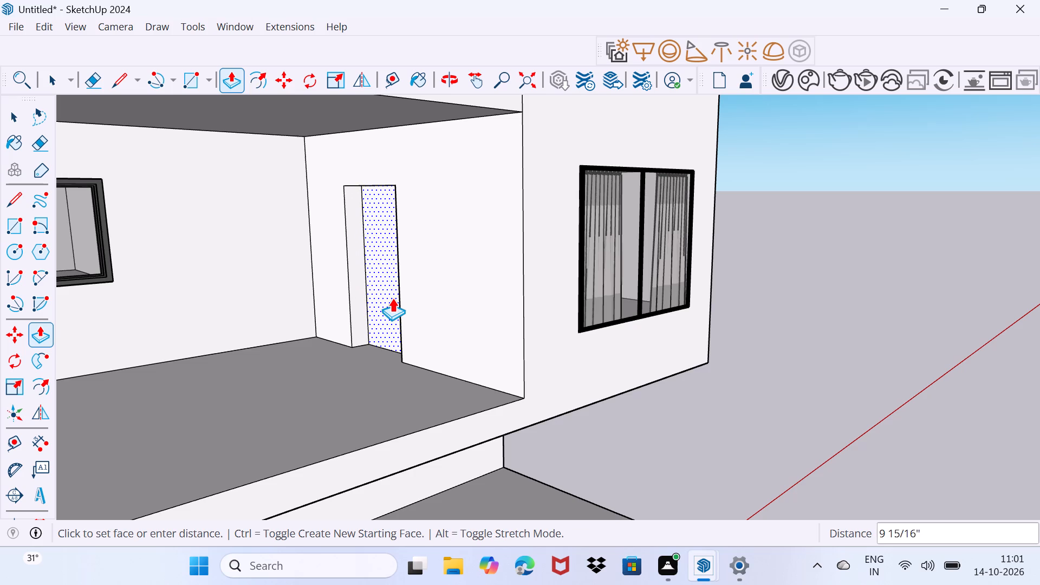
pyautogui.moveTo(392, 298); pyautogui.dragTo(456, 305, button='middle')
pyautogui.scroll(4, 393, 289)
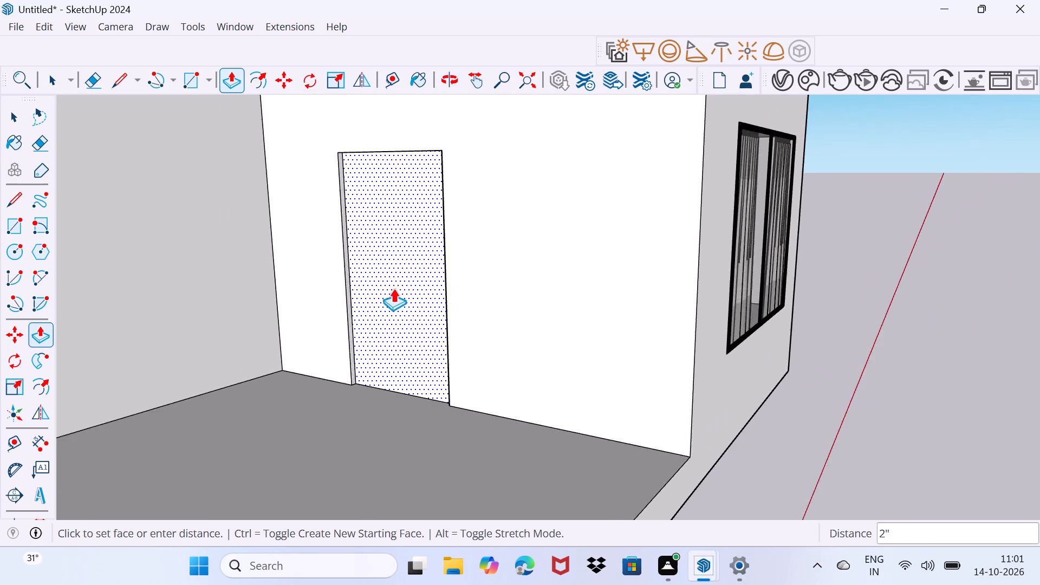
pyautogui.scroll(6, 393, 288)
pyautogui.moveTo(383, 282); pyautogui.dragTo(450, 317, button='middle')
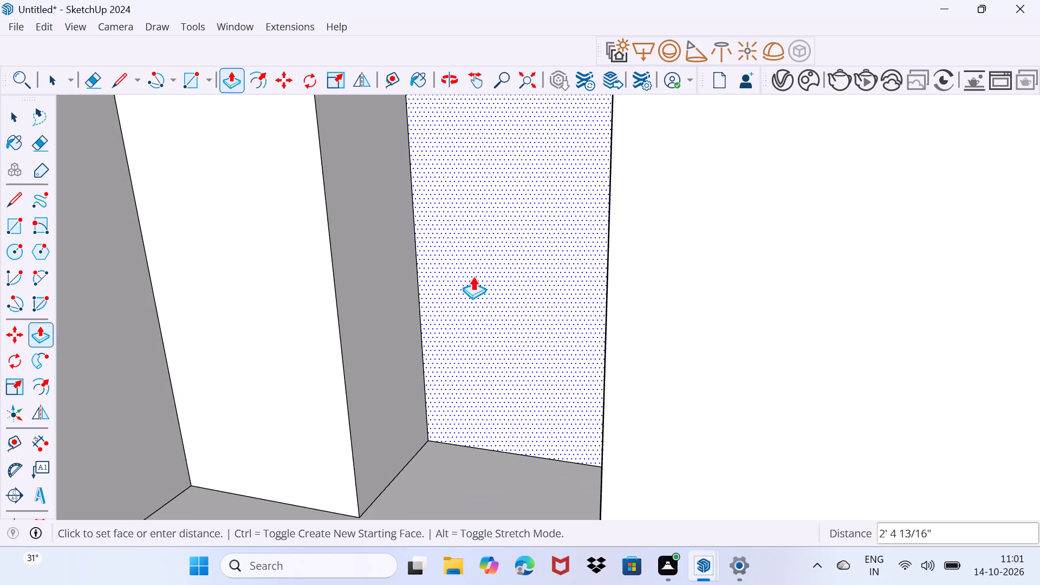
pyautogui.click(473, 276)
pyautogui.press('space')
pyautogui.moveTo(407, 400); pyautogui.dragTo(439, 369)
# Inspect the whole facade and the doorway recesses on the balconies' end walls.
pyautogui.scroll(-8, 407, 356)
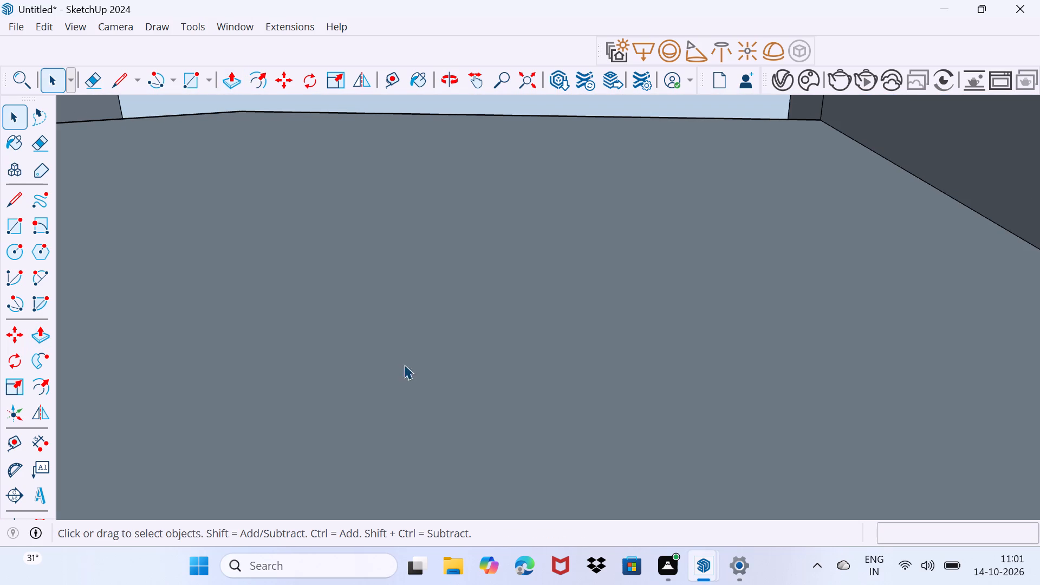
pyautogui.click(537, 83)
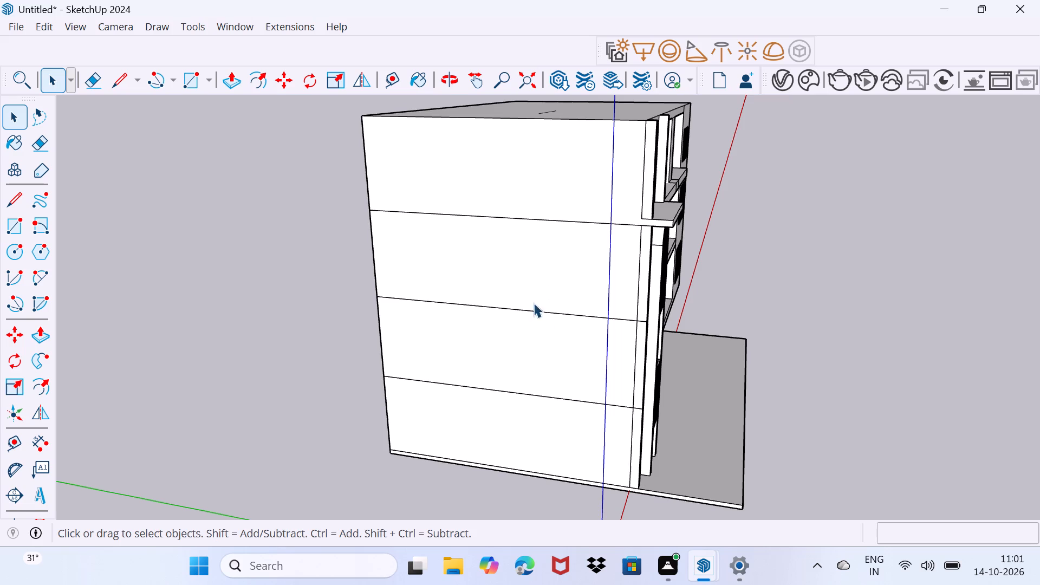
pyautogui.moveTo(672, 305); pyautogui.dragTo(336, 280, button='middle')
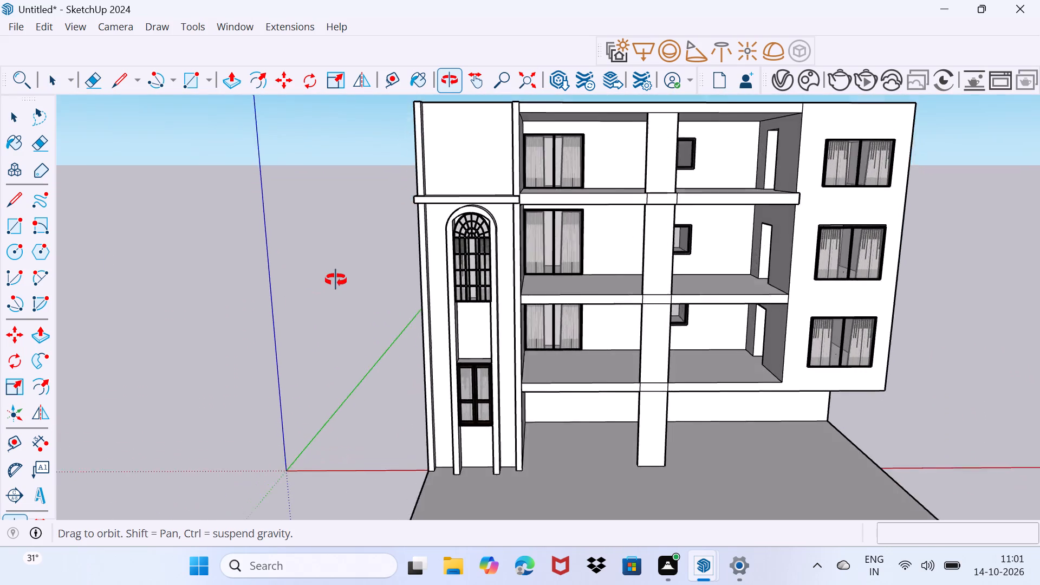
pyautogui.moveTo(336, 280); pyautogui.dragTo(491, 254, button='middle')
pyautogui.scroll(6, 751, 252)
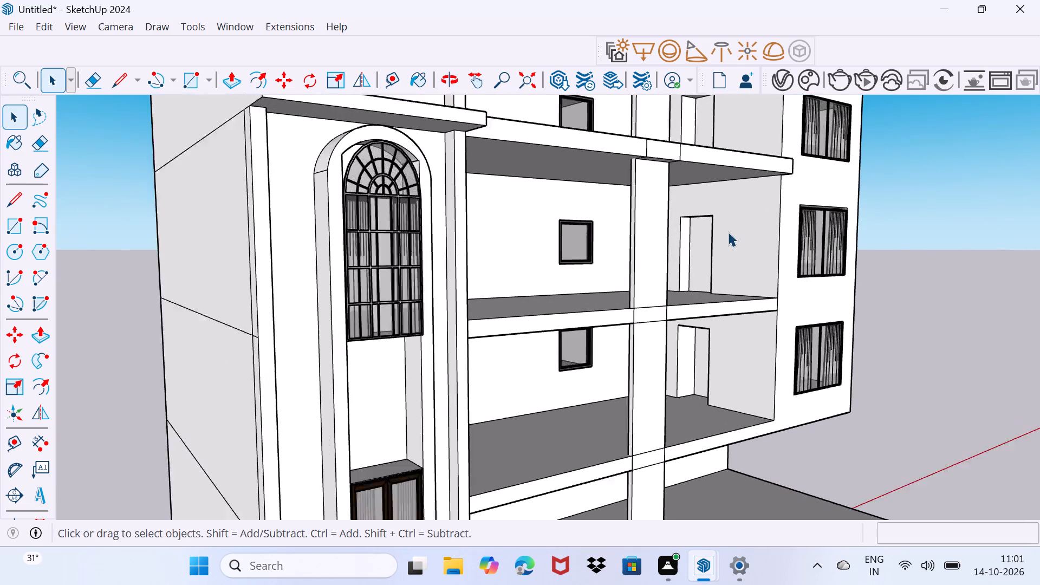
pyautogui.scroll(5, 728, 232)
pyautogui.moveTo(702, 209); pyautogui.dragTo(666, 245, button='middle')
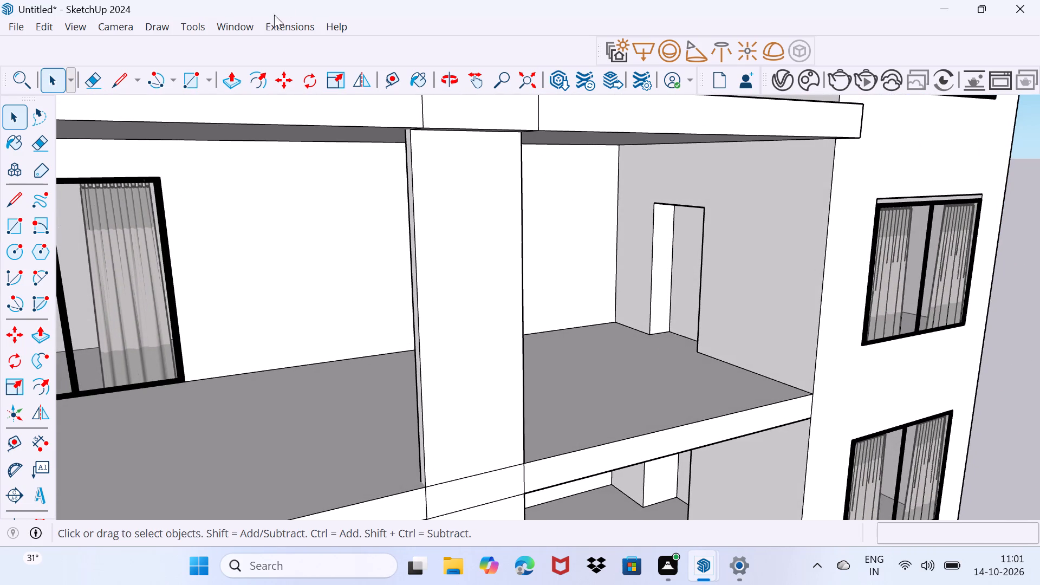
# Search the 3D Warehouse models for DOORS.
pyautogui.click(248, 29)
pyautogui.click(277, 155)
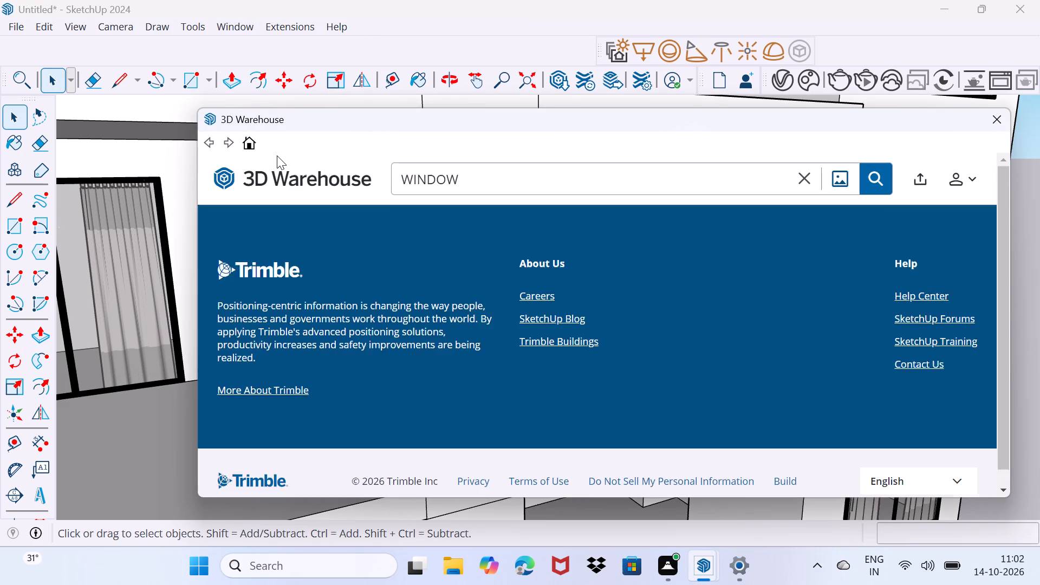
pyautogui.click(483, 177)
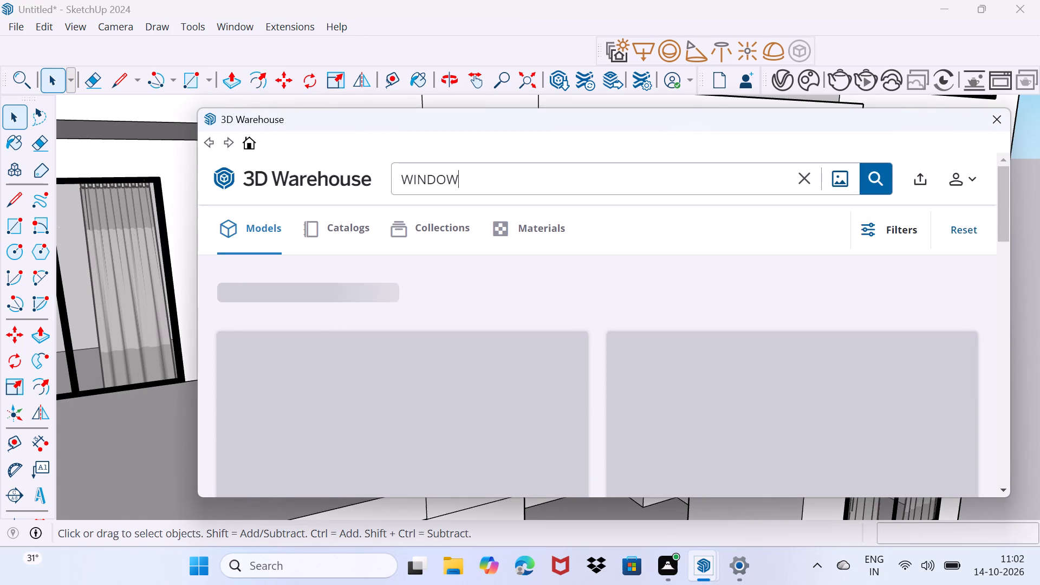
pyautogui.press('BackSpace')
pyautogui.press('BackSpace')
pyautogui.press('BackSpace')
pyautogui.press('BackSpace')
pyautogui.press('BackSpace')
pyautogui.press('BackSpace')
pyautogui.press('BackSpace')
pyautogui.press('BackSpace')
pyautogui.press('BackSpace')
pyautogui.press('BackSpace')
pyautogui.press('BackSpace')
pyautogui.press('BackSpace')
pyautogui.press('BackSpace')
pyautogui.press('BackSpace')
pyautogui.press('BackSpace')
pyautogui.press('BackSpace')
pyautogui.write('DOORS')
pyautogui.press('Return')
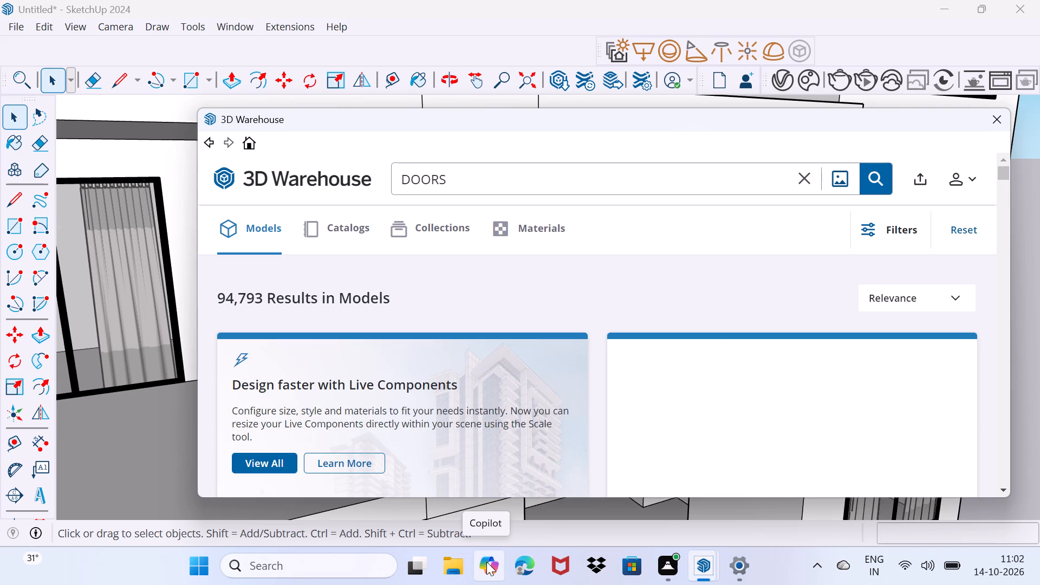
# Load the dark wood door with horizontal grooves (535 KB) from the DOORS results into the building model.
pyautogui.scroll(-5, 488, 560)
pyautogui.scroll(-4, 500, 318)
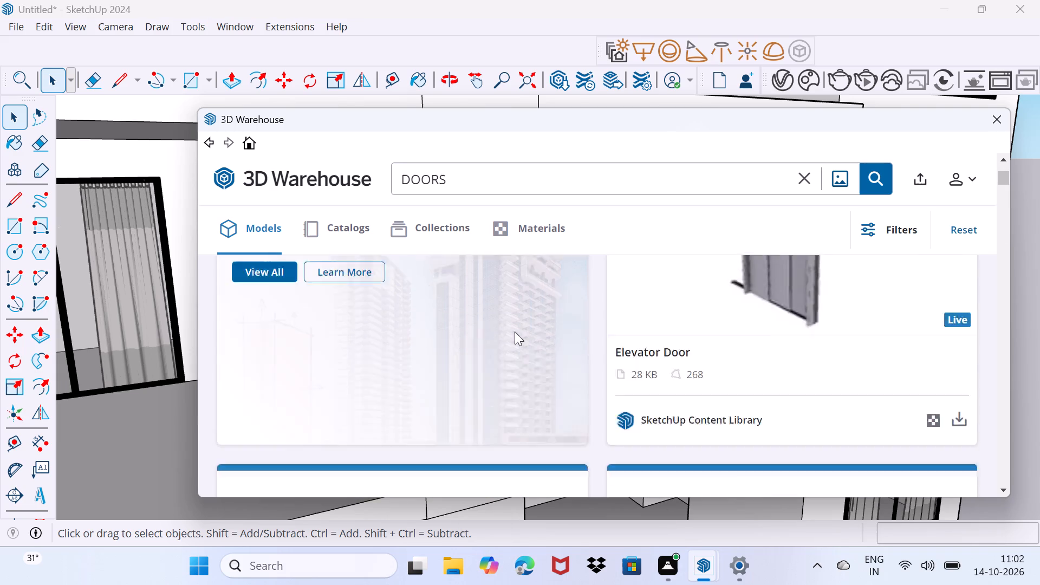
pyautogui.scroll(-10, 515, 331)
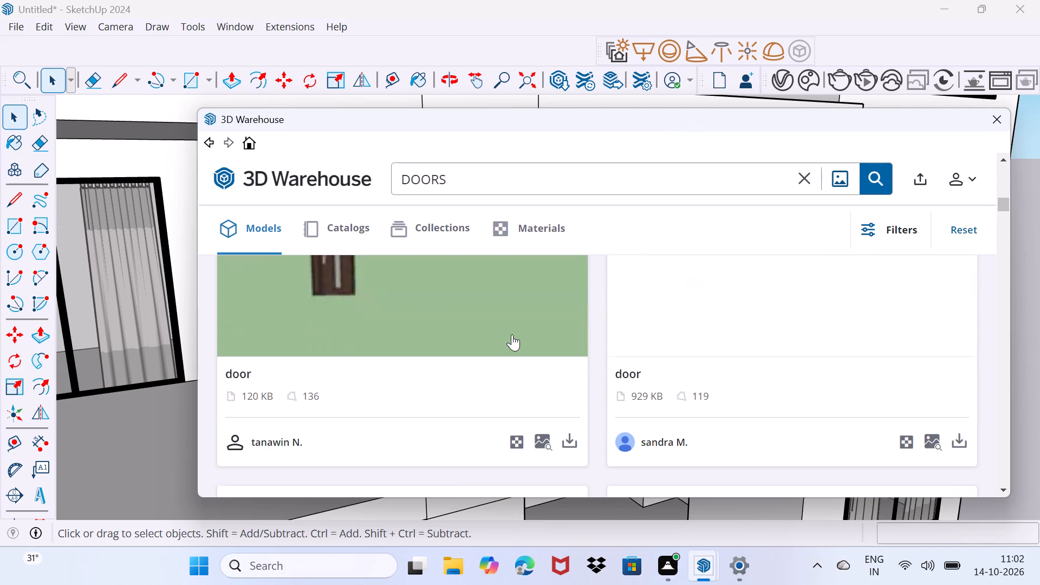
pyautogui.scroll(-5, 512, 334)
pyautogui.scroll(3, 512, 334)
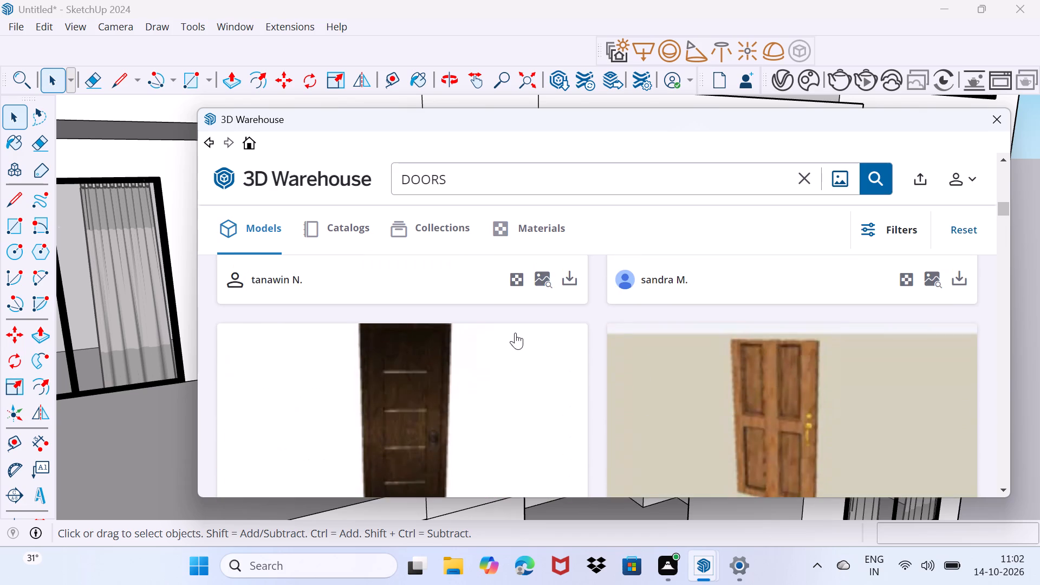
pyautogui.scroll(-3, 515, 333)
pyautogui.click(565, 355)
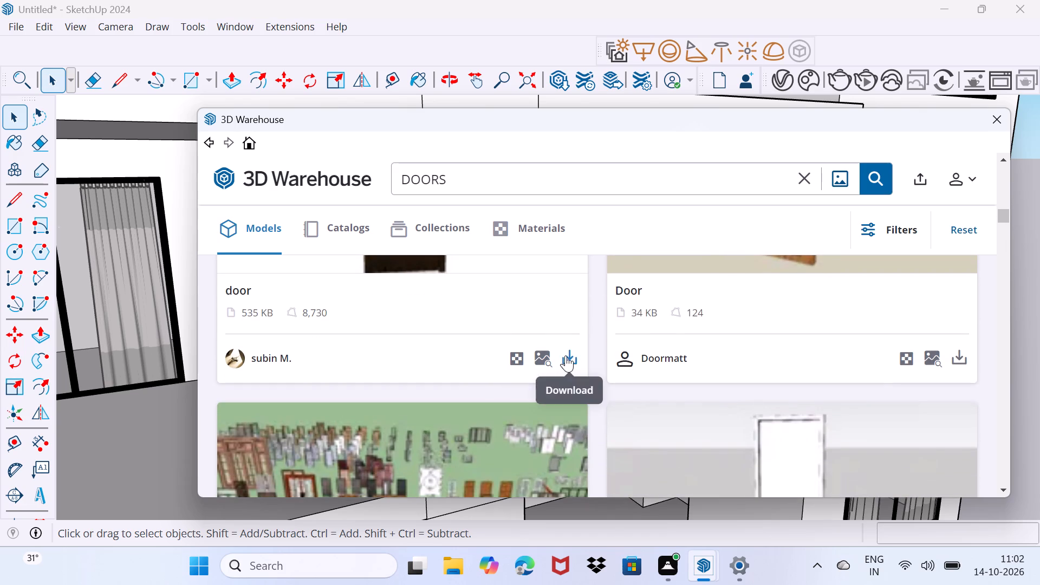
pyautogui.click(552, 330)
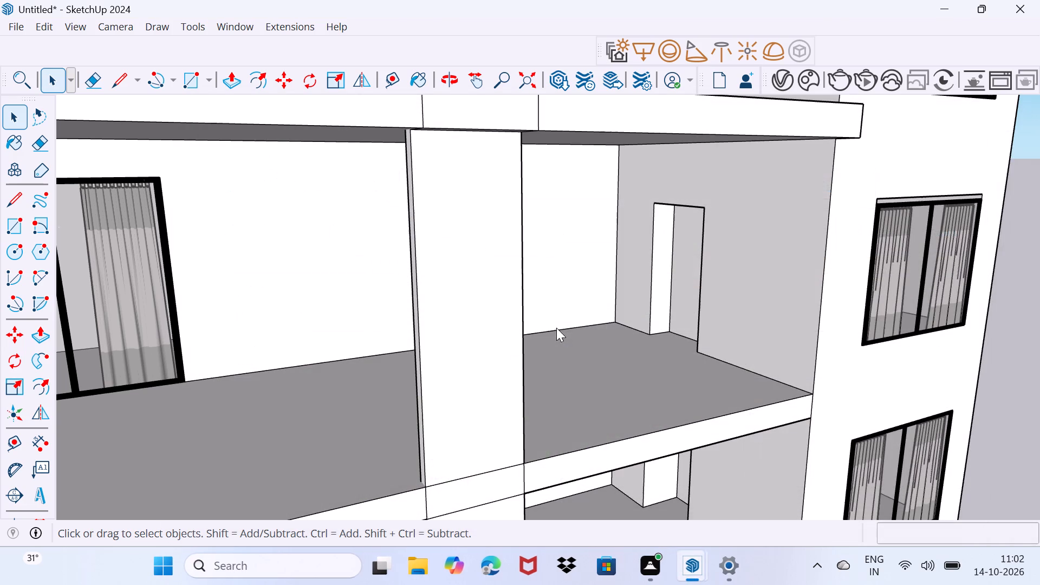
# Place the door component at the bottom outer corner of the doorway recess on the middle balcony's end wall.
pyautogui.scroll(12, 640, 365)
pyautogui.moveTo(643, 363); pyautogui.dragTo(528, 467, button='middle')
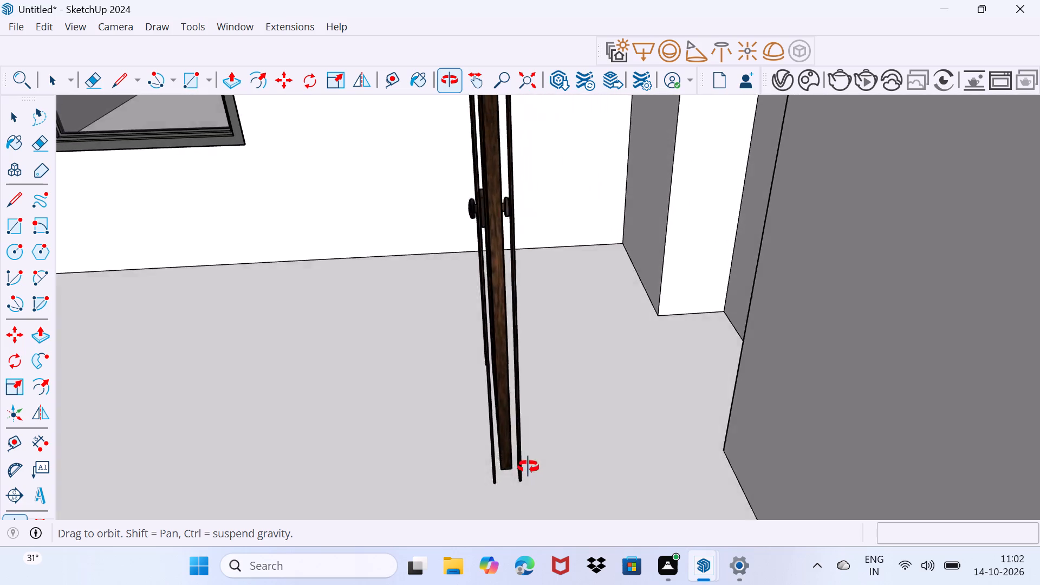
pyautogui.moveTo(528, 467); pyautogui.dragTo(802, 492, button='middle')
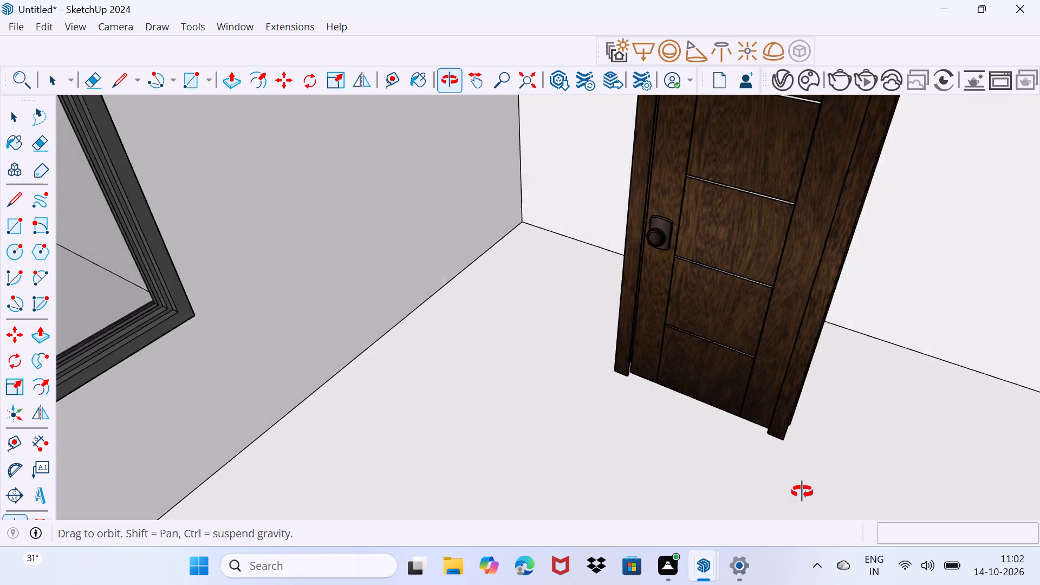
pyautogui.moveTo(802, 492); pyautogui.dragTo(621, 453, button='middle')
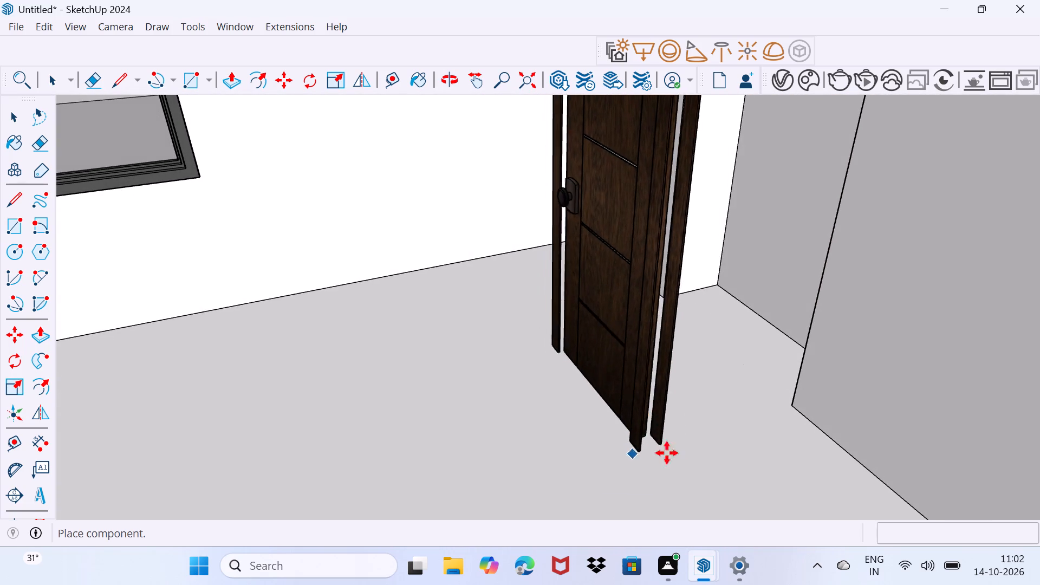
pyautogui.click(790, 406)
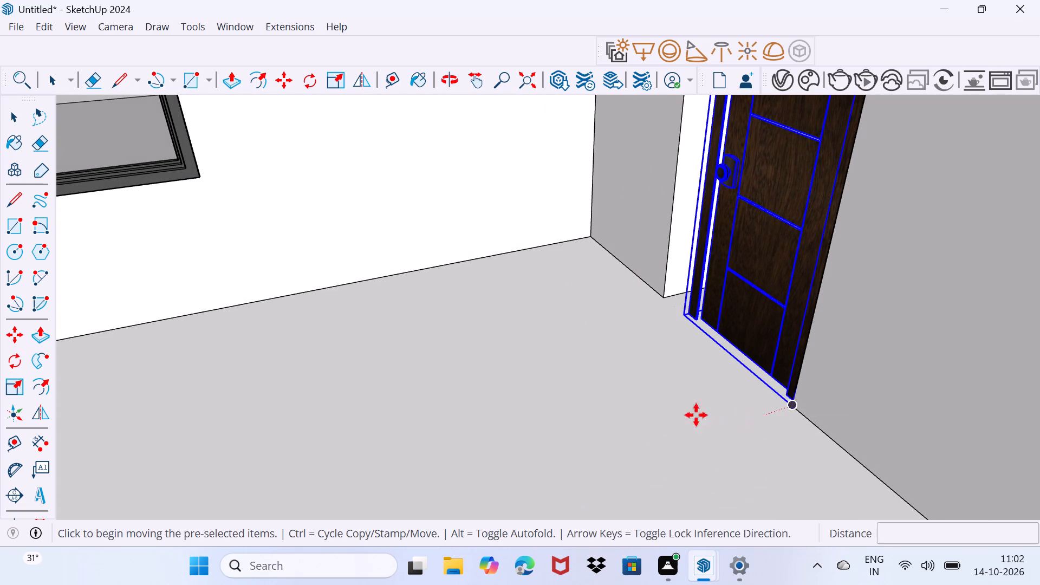
# Scale the placed door's width by about 1.24 so it spans the middle balcony's doorway opening.
pyautogui.moveTo(687, 411); pyautogui.dragTo(731, 524, button='middle')
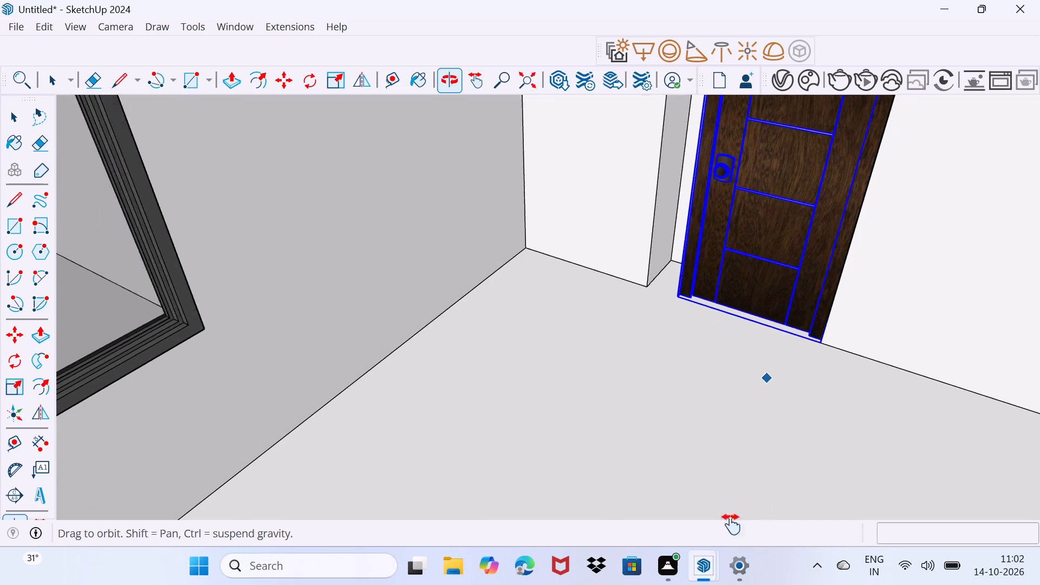
pyautogui.moveTo(731, 524); pyautogui.dragTo(668, 581, button='middle')
pyautogui.moveTo(555, 481); pyautogui.dragTo(530, 531, button='middle')
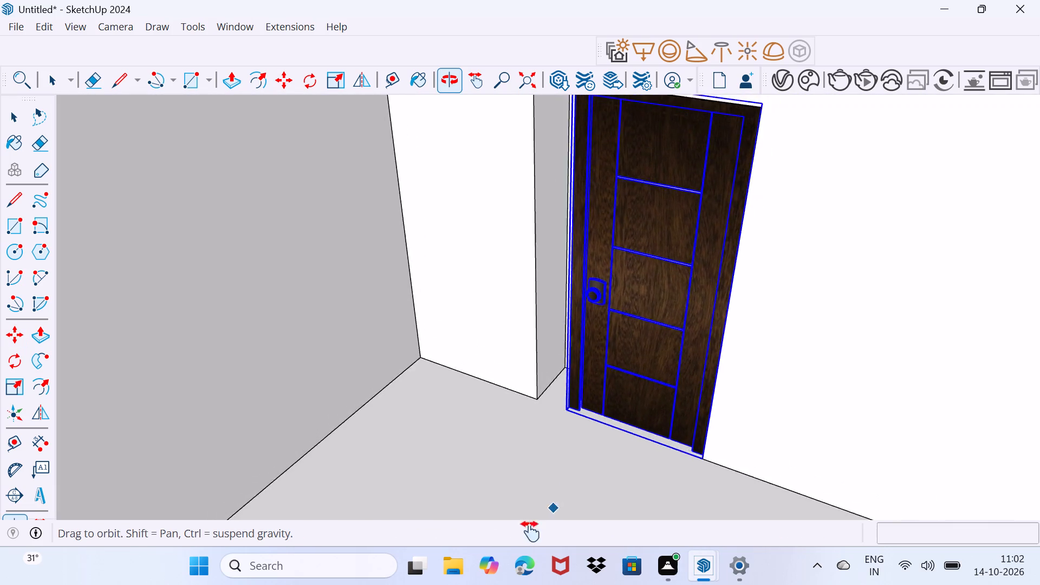
pyautogui.moveTo(530, 531); pyautogui.dragTo(488, 573, button='middle')
pyautogui.keyDown('shift'); pyautogui.moveTo(490, 563); pyautogui.dragTo(496, 551, button='middle'); pyautogui.keyUp('shift')
pyautogui.click(529, 77)
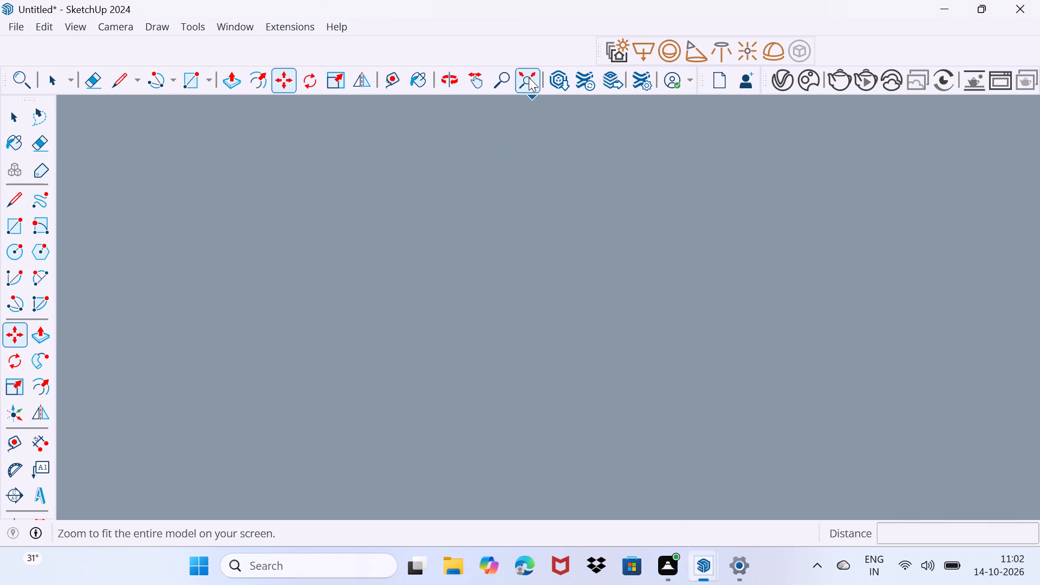
pyautogui.scroll(9, 677, 307)
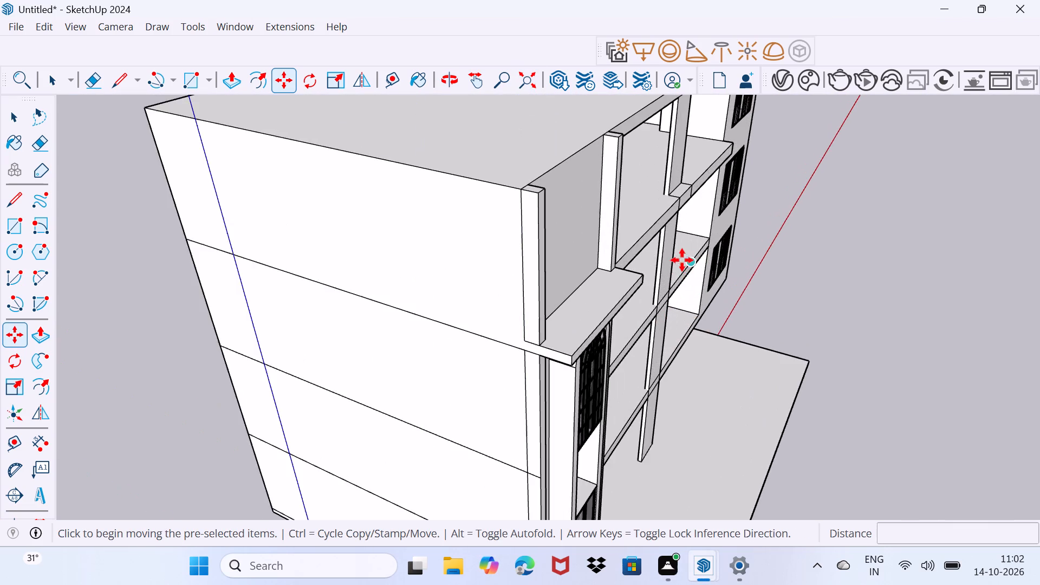
pyautogui.scroll(5, 676, 263)
pyautogui.scroll(9, 601, 256)
pyautogui.scroll(1, 509, 205)
pyautogui.moveTo(509, 204); pyautogui.dragTo(535, 199, button='middle')
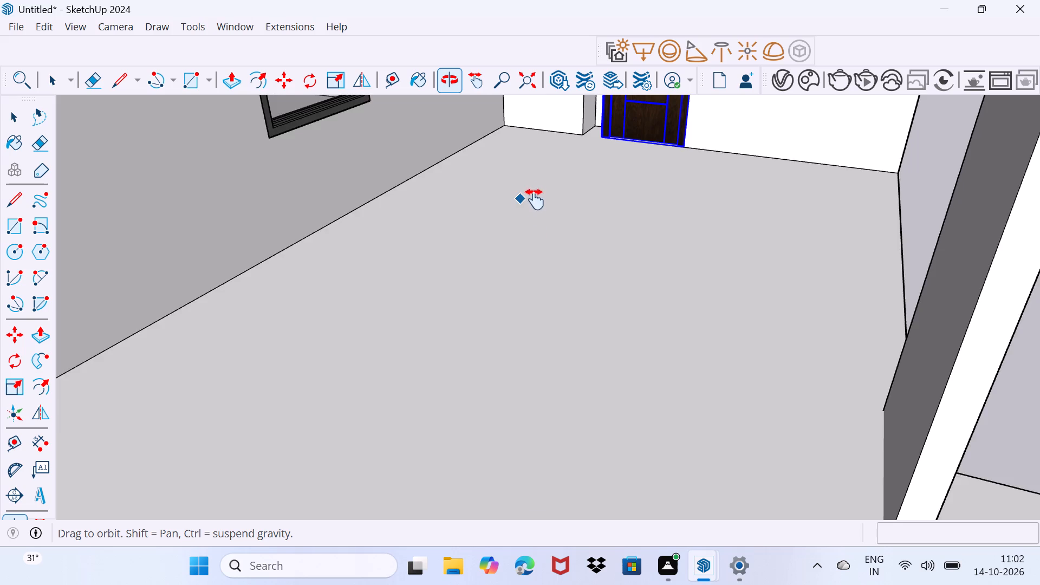
pyautogui.moveTo(535, 199); pyautogui.dragTo(532, 144, button='middle')
pyautogui.moveTo(569, 291); pyautogui.dragTo(544, 134, button='middle')
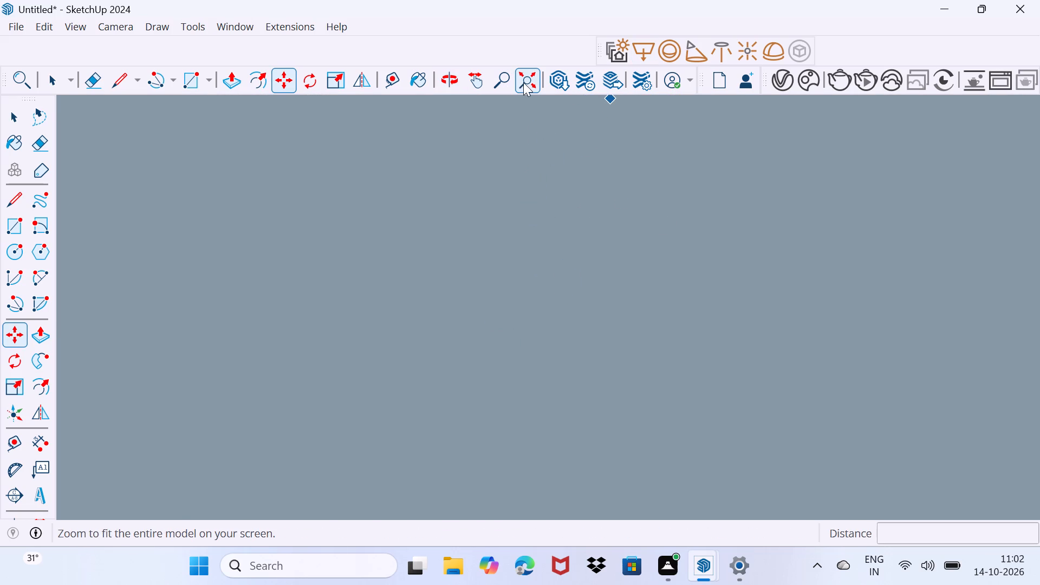
pyautogui.click(523, 82)
pyautogui.scroll(3, 643, 328)
pyautogui.scroll(7, 692, 290)
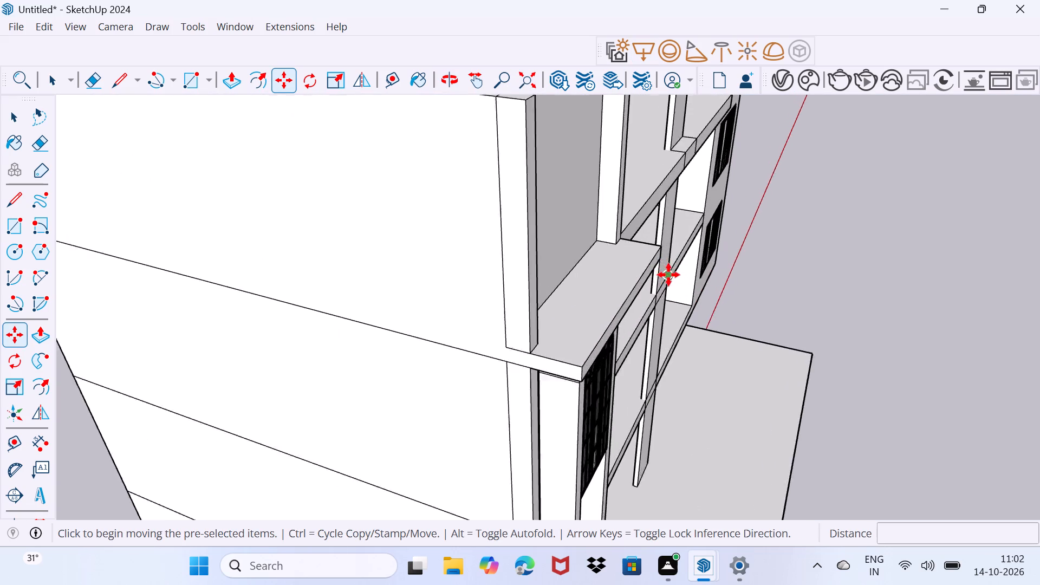
pyautogui.scroll(3, 668, 275)
pyautogui.moveTo(580, 274); pyautogui.dragTo(510, 179, button='middle')
pyautogui.scroll(5, 689, 318)
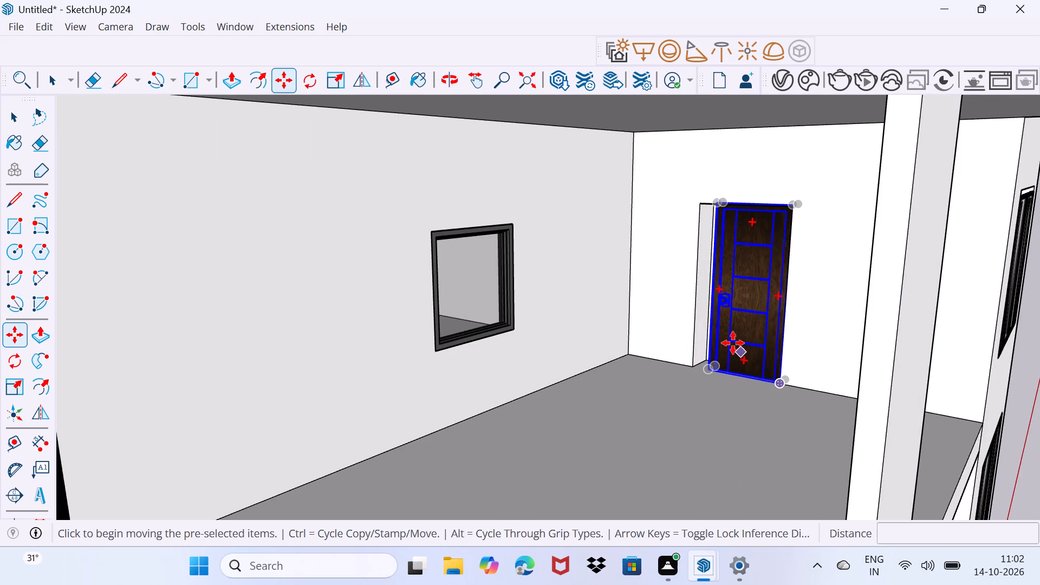
pyautogui.moveTo(733, 342); pyautogui.dragTo(752, 342, button='middle')
pyautogui.scroll(9, 731, 328)
pyautogui.moveTo(720, 331); pyautogui.dragTo(741, 342, button='middle')
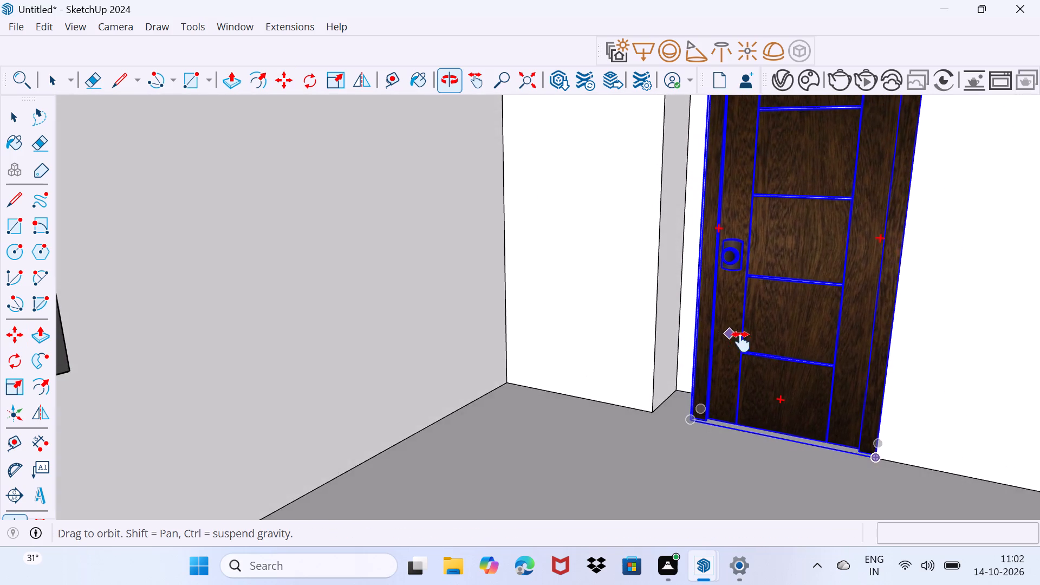
pyautogui.moveTo(741, 342); pyautogui.dragTo(707, 385, button='middle')
pyautogui.moveTo(705, 389); pyautogui.dragTo(662, 419, button='middle')
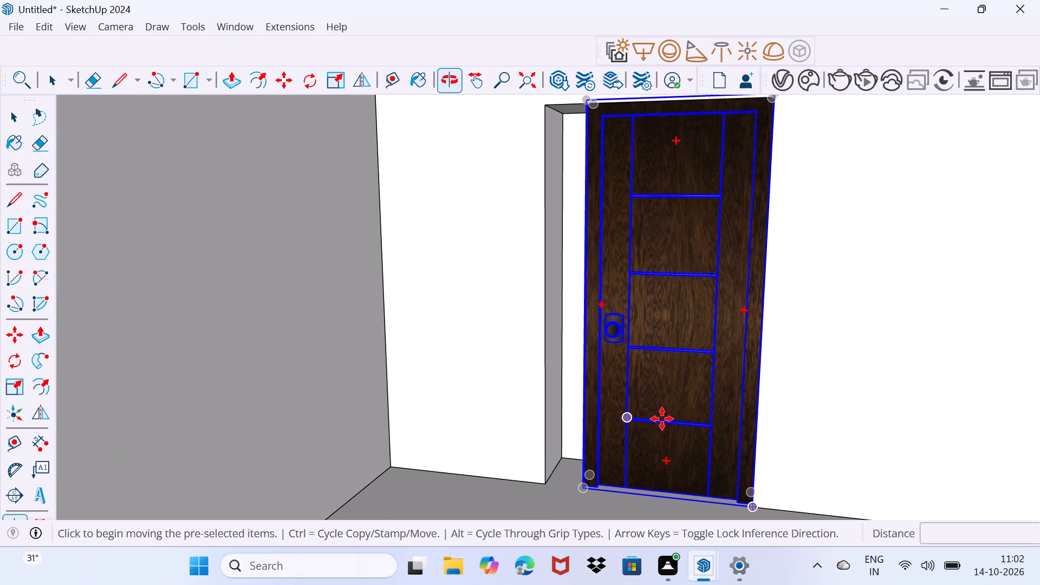
pyautogui.moveTo(662, 419); pyautogui.dragTo(768, 422, button='middle')
pyautogui.press('s')
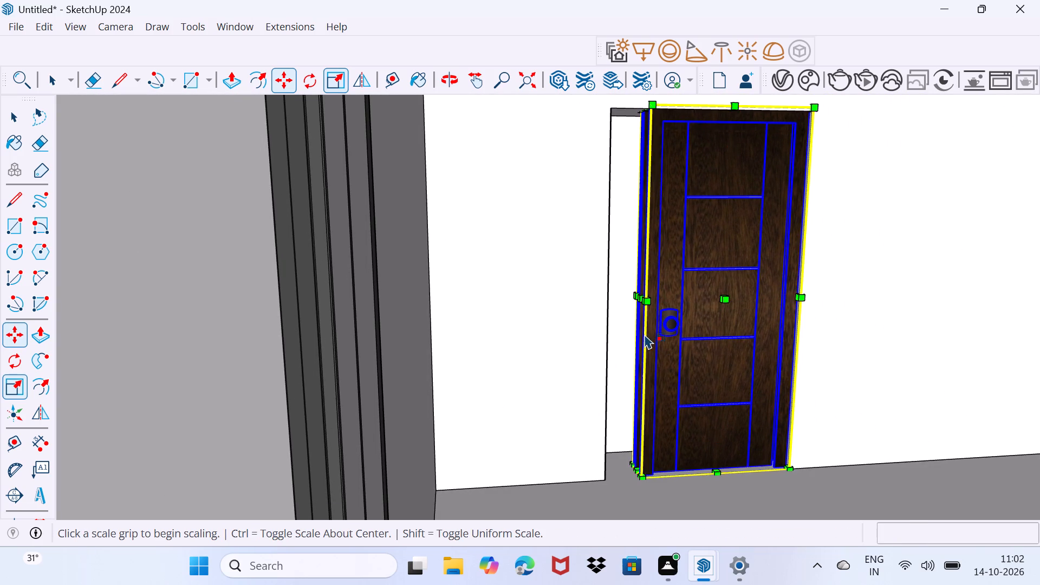
pyautogui.scroll(3, 639, 301)
pyautogui.click(639, 301)
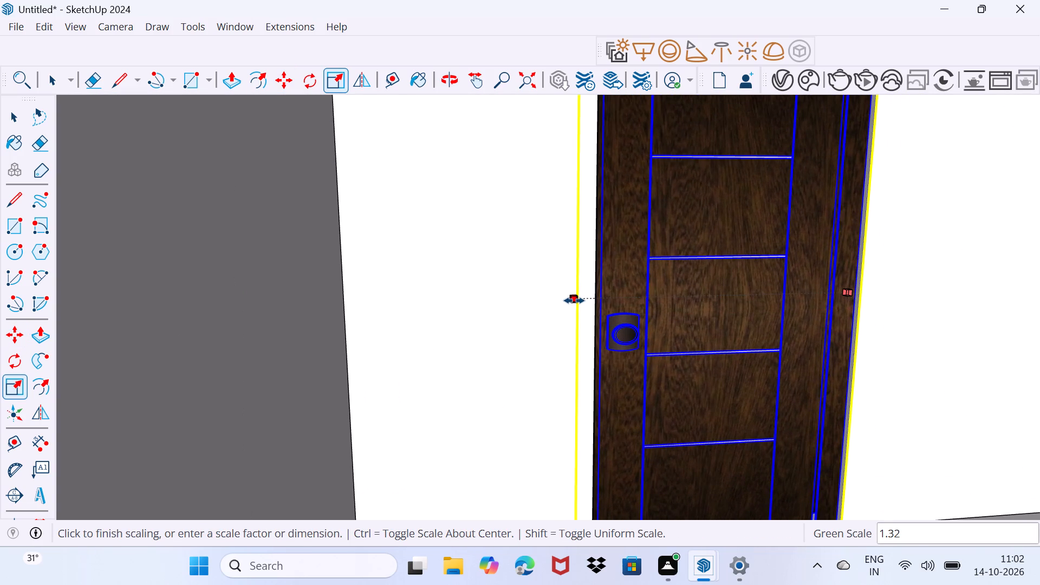
pyautogui.click(592, 303)
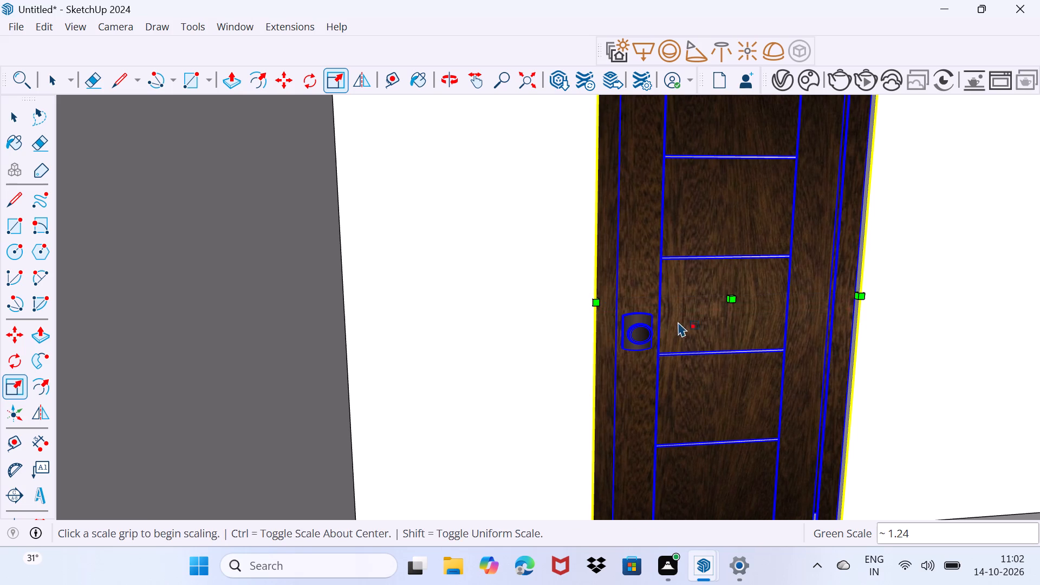
# Scale the middle balcony door's height by about 0.99 to match the top of the opening.
pyautogui.moveTo(697, 319); pyautogui.dragTo(590, 387, button='middle')
pyautogui.scroll(-1, 590, 387)
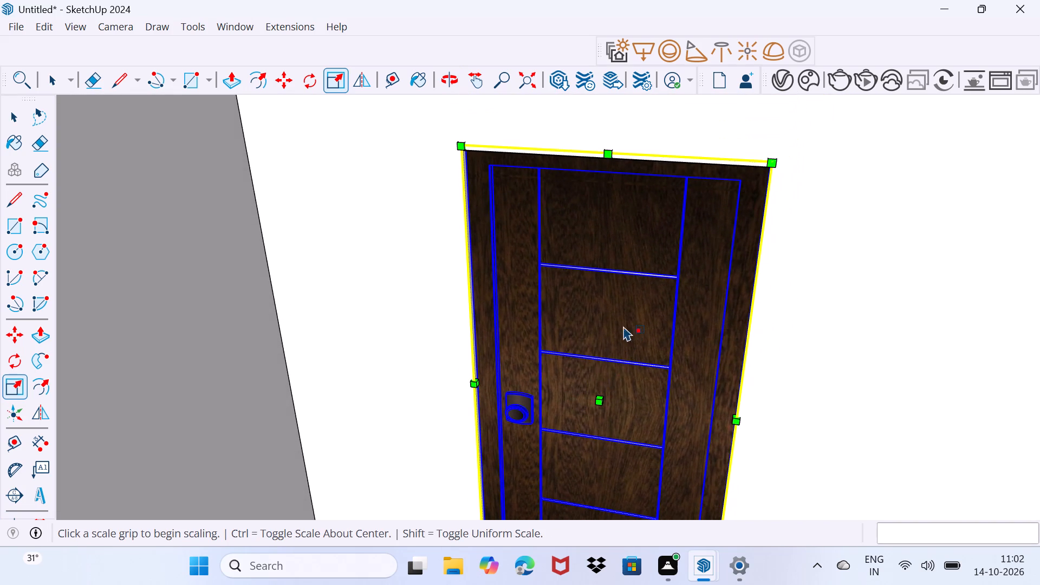
pyautogui.click(613, 152)
pyautogui.click(612, 160)
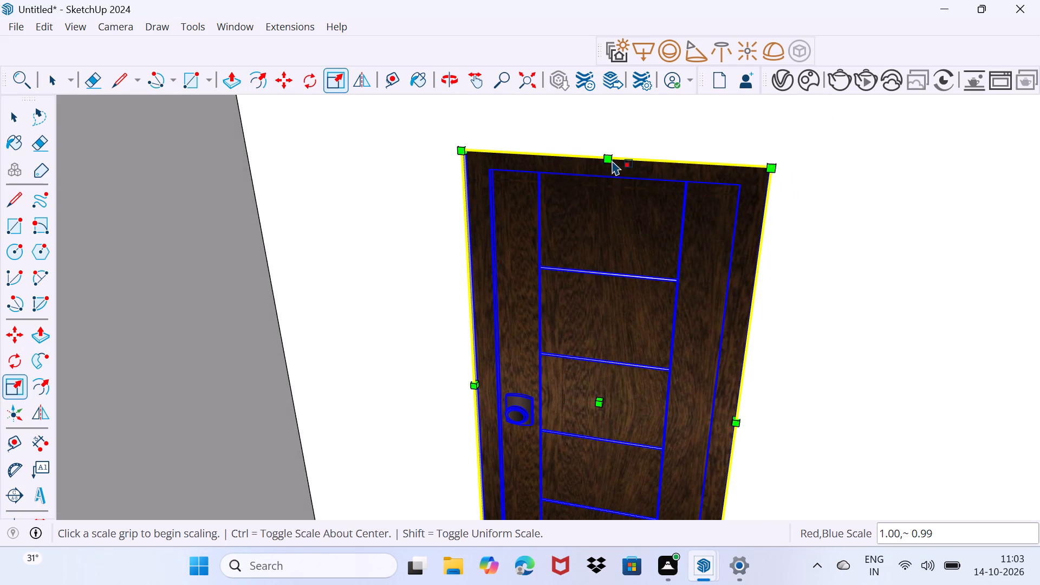
pyautogui.press('space')
pyautogui.moveTo(565, 151); pyautogui.dragTo(571, 145)
# Copy the fitted door straight up about 10' 10 3/4" into the top-floor balcony's doorway recess.
pyautogui.scroll(-2, 563, 162)
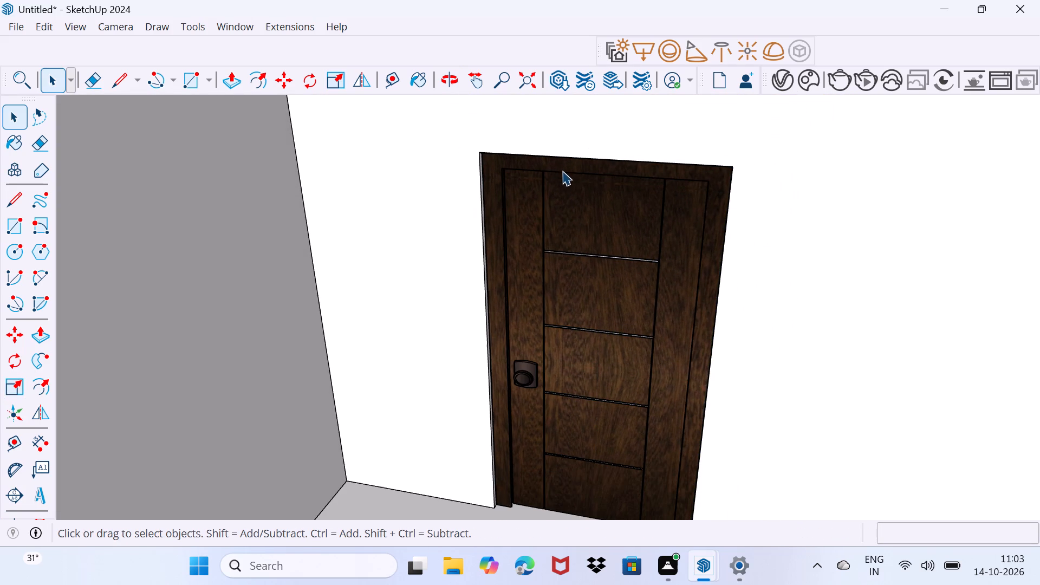
pyautogui.moveTo(587, 296); pyautogui.dragTo(489, 233, button='middle')
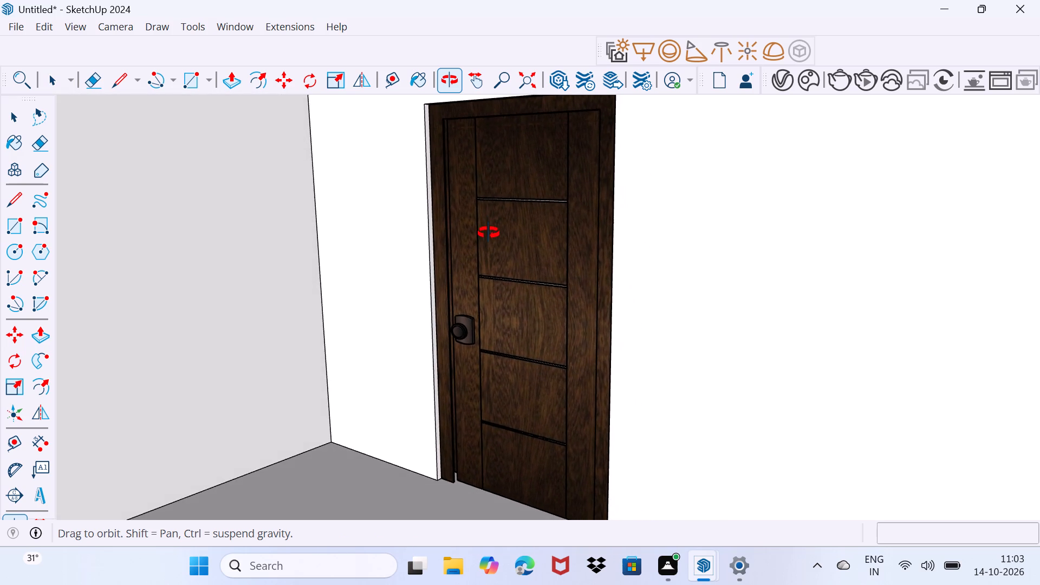
pyautogui.moveTo(489, 233); pyautogui.dragTo(469, 179, button='middle')
pyautogui.scroll(-6, 480, 286)
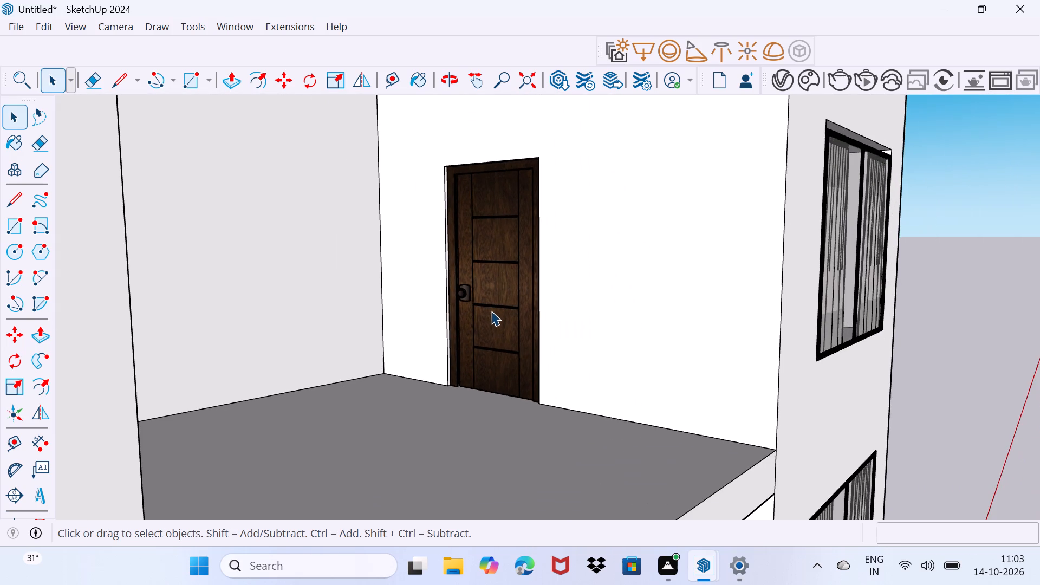
pyautogui.click(513, 342)
pyautogui.scroll(-1, 546, 349)
pyautogui.moveTo(546, 349); pyautogui.dragTo(512, 378, button='middle')
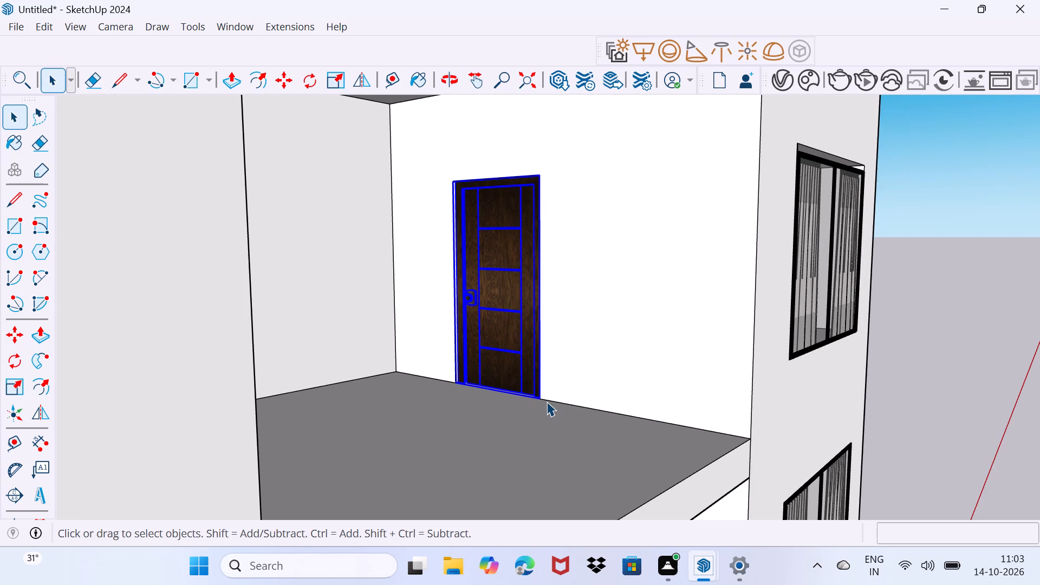
pyautogui.press('m')
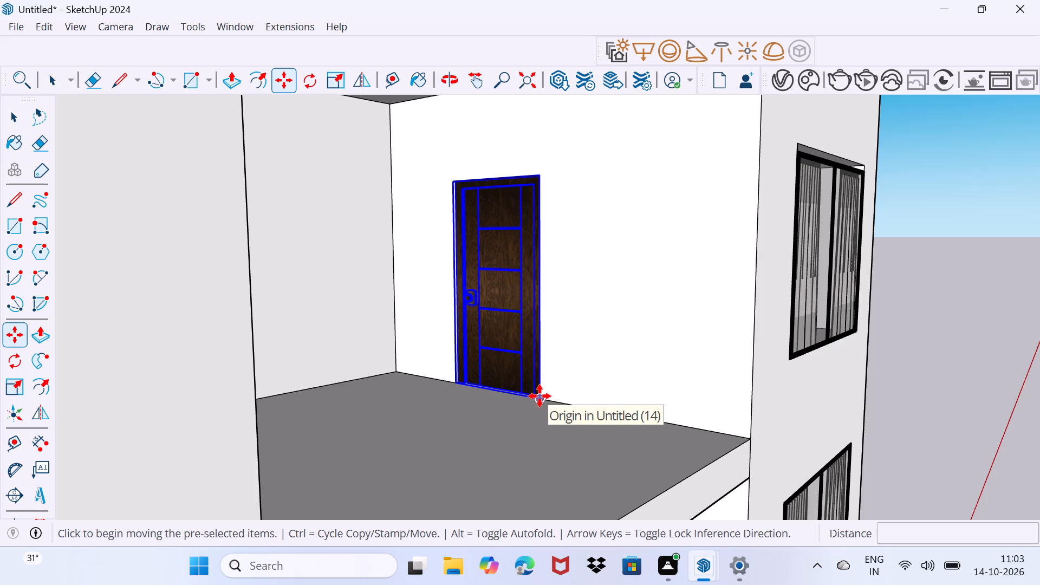
pyautogui.click(539, 396)
pyautogui.scroll(-3, 547, 285)
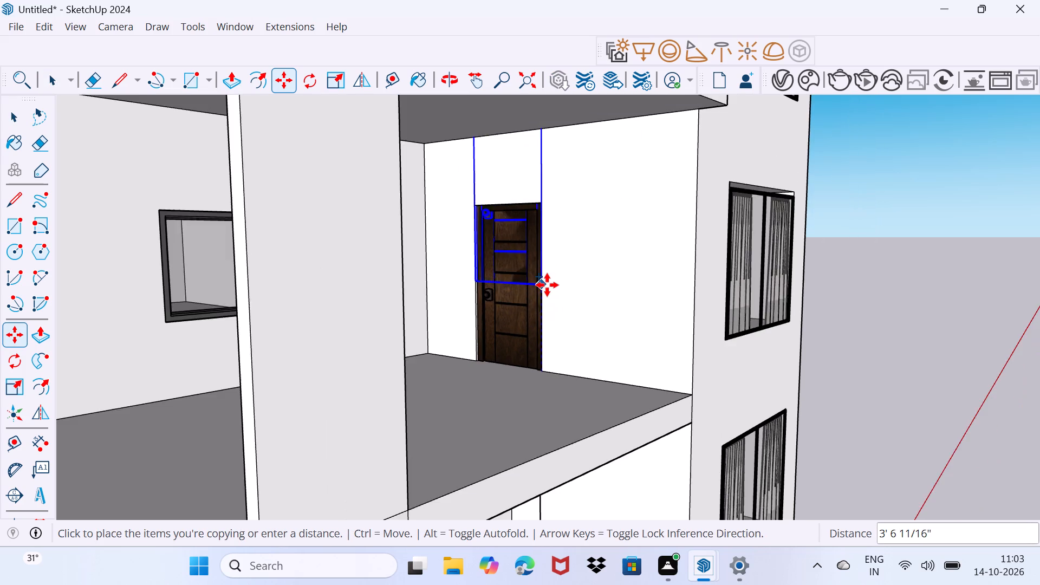
pyautogui.scroll(-4, 547, 283)
pyautogui.moveTo(549, 265); pyautogui.dragTo(495, 420, button='middle')
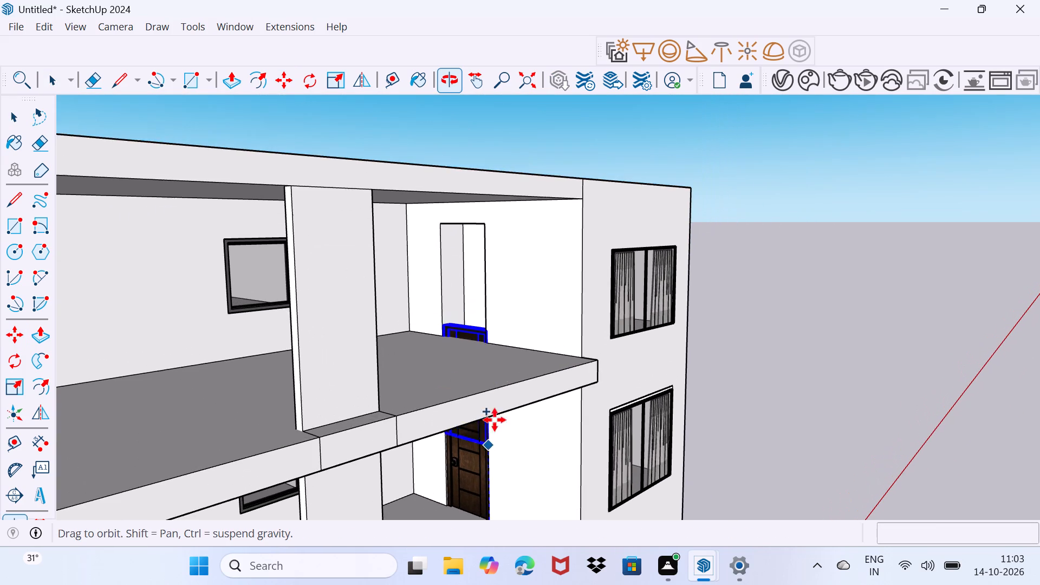
pyautogui.moveTo(495, 420); pyautogui.dragTo(491, 450, button='middle')
pyautogui.click(492, 344)
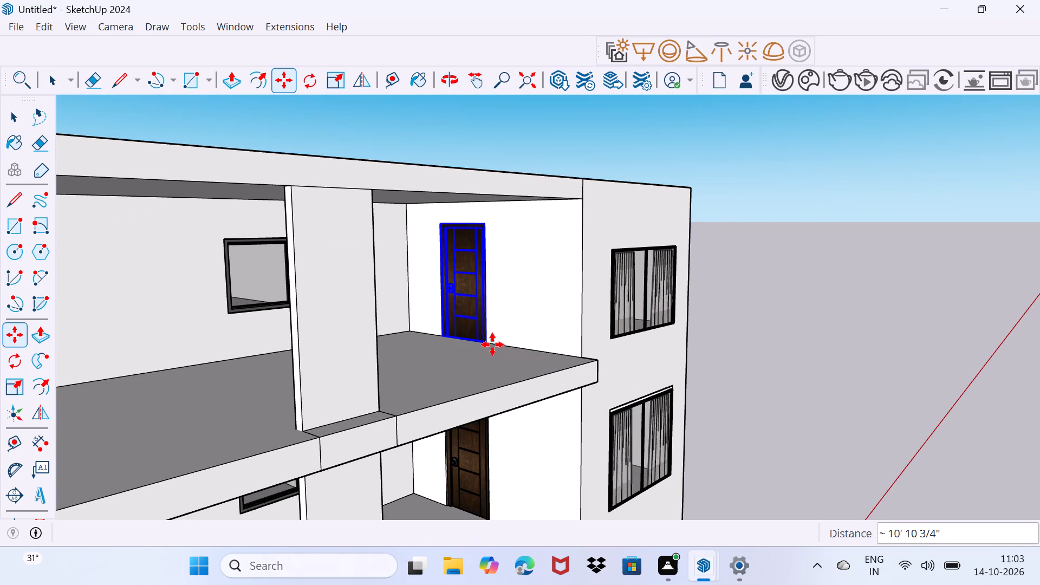
# Copy the top-floor balcony's door straight down 20' 10 3/4" into the lowest balcony's doorway.
pyautogui.click(484, 344)
pyautogui.scroll(-4, 492, 419)
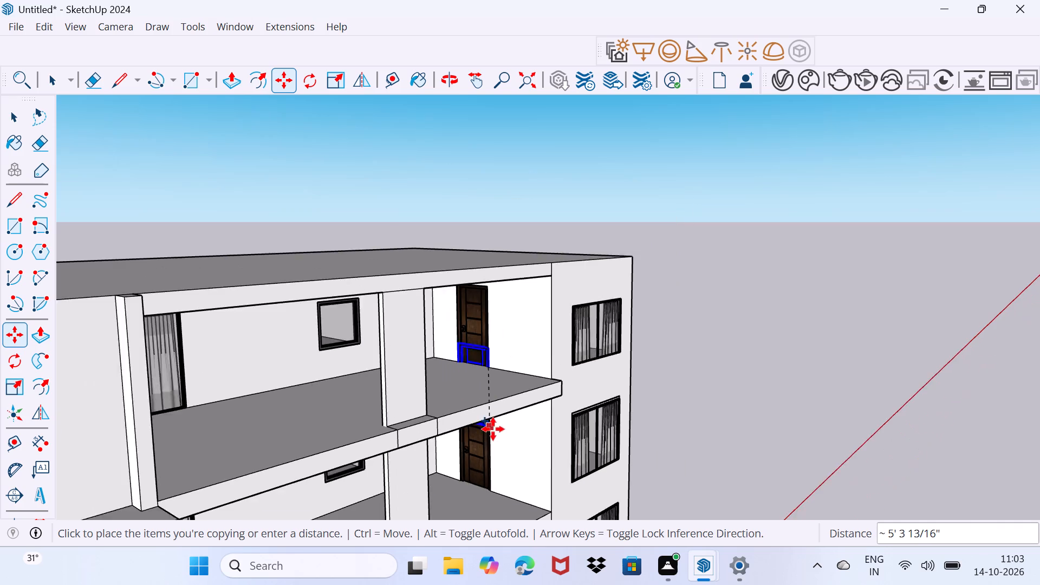
pyautogui.scroll(-3, 493, 429)
pyautogui.moveTo(504, 457); pyautogui.dragTo(460, 251, button='middle')
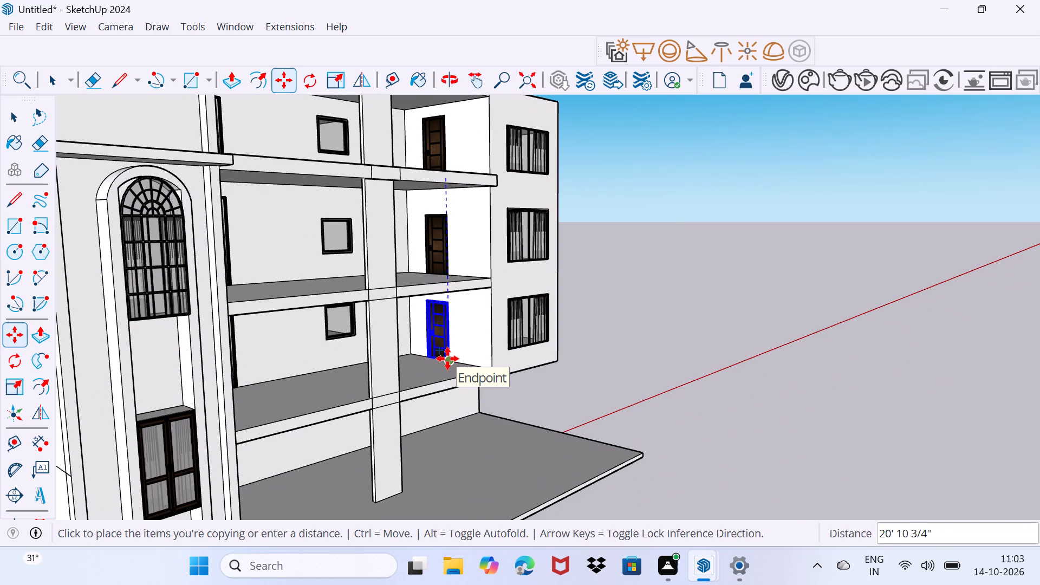
pyautogui.scroll(3, 447, 359)
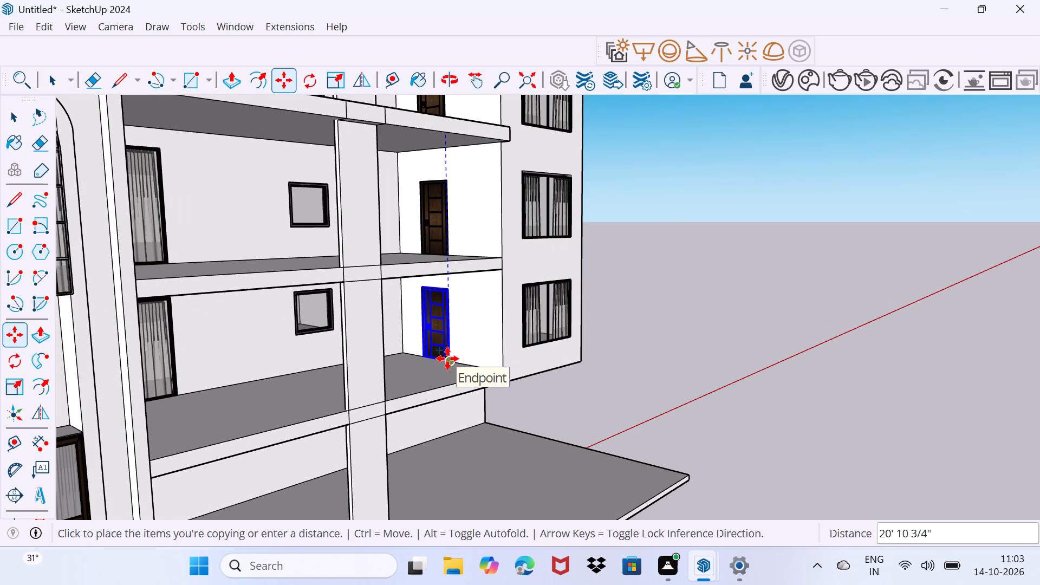
pyautogui.scroll(2, 447, 359)
pyautogui.click(447, 358)
pyautogui.press('space')
pyautogui.moveTo(424, 381); pyautogui.dragTo(433, 362)
# Examine how the lowest balcony's door meets the floor and how the stacked balconies look from the front.
pyautogui.scroll(11, 421, 355)
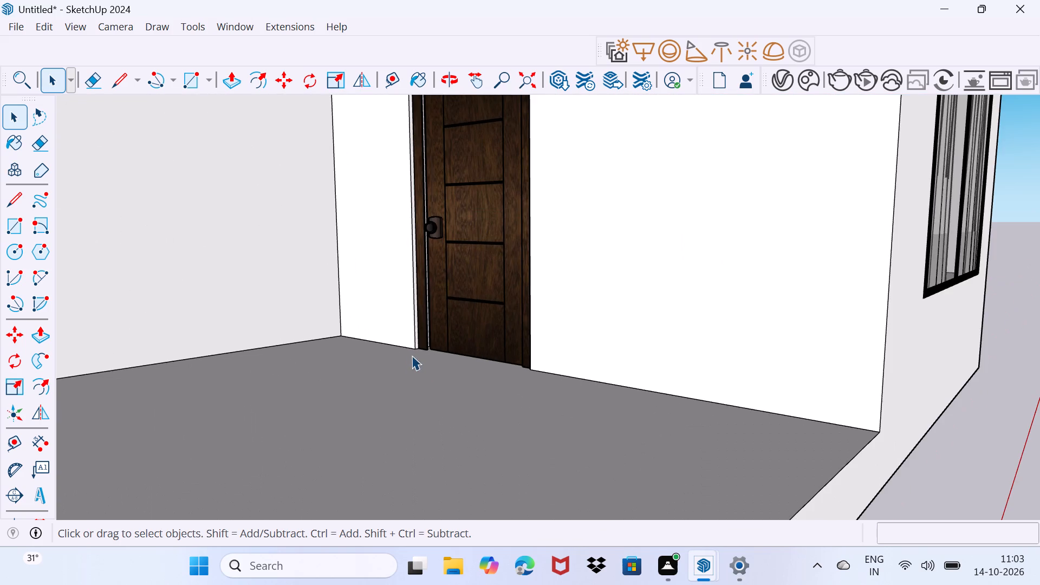
pyautogui.moveTo(412, 355); pyautogui.dragTo(438, 385, button='middle')
pyautogui.scroll(-4, 424, 380)
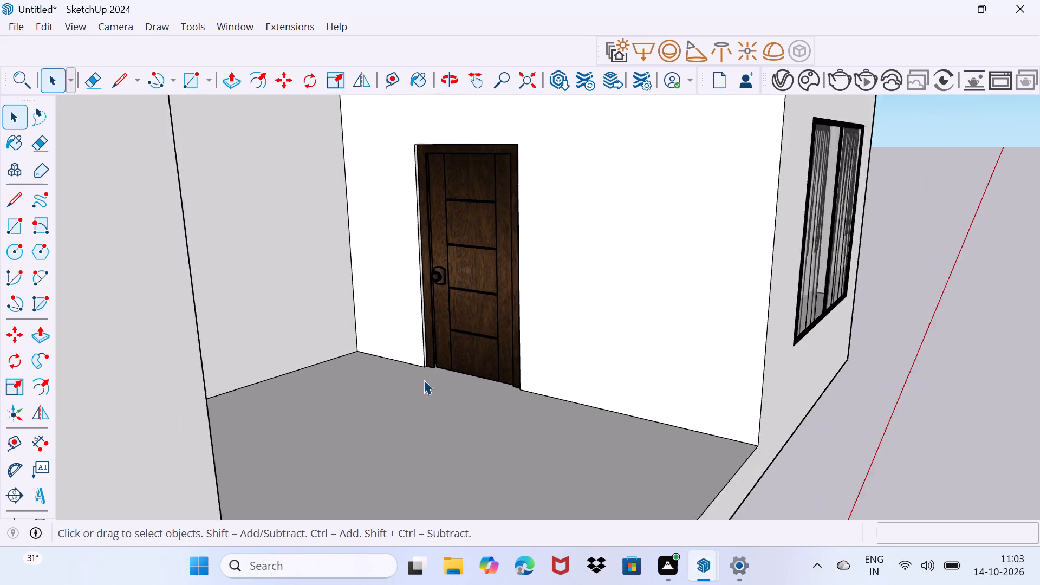
pyautogui.press('space')
pyautogui.scroll(-15, 430, 417)
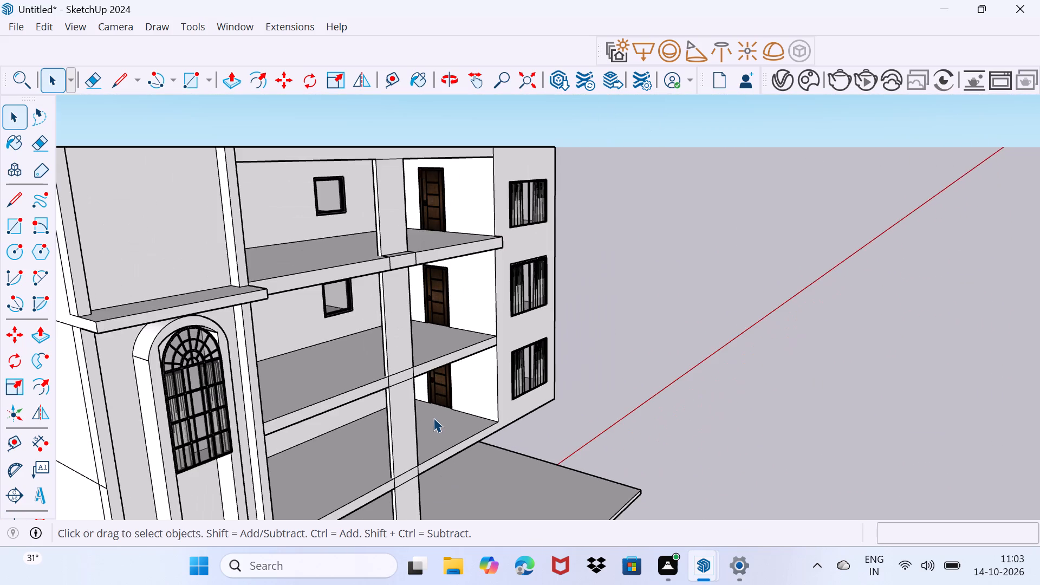
pyautogui.moveTo(454, 423); pyautogui.dragTo(245, 398, button='middle')
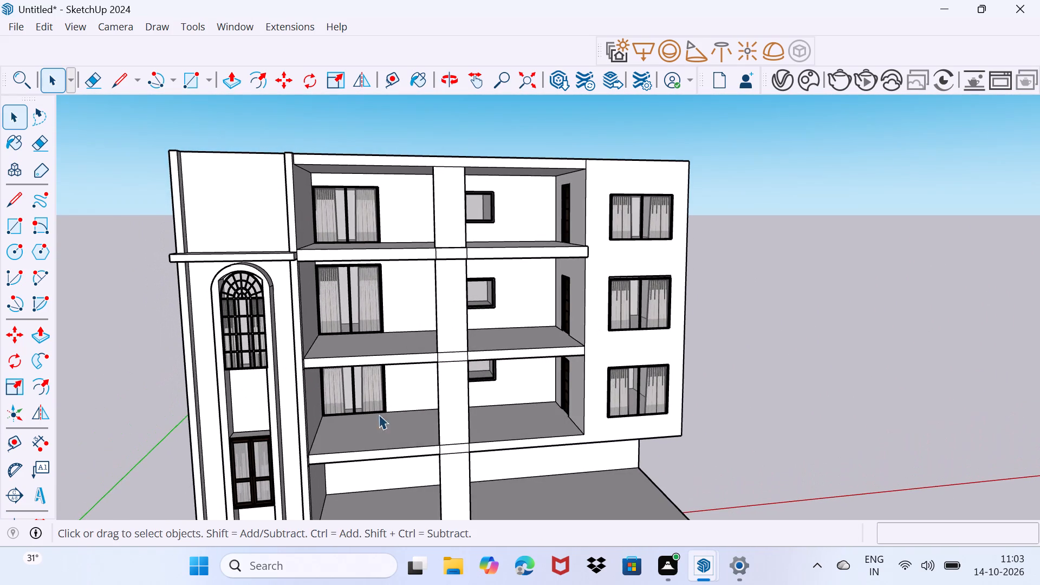
pyautogui.scroll(4, 456, 439)
pyautogui.moveTo(456, 439); pyautogui.dragTo(424, 426, button='middle')
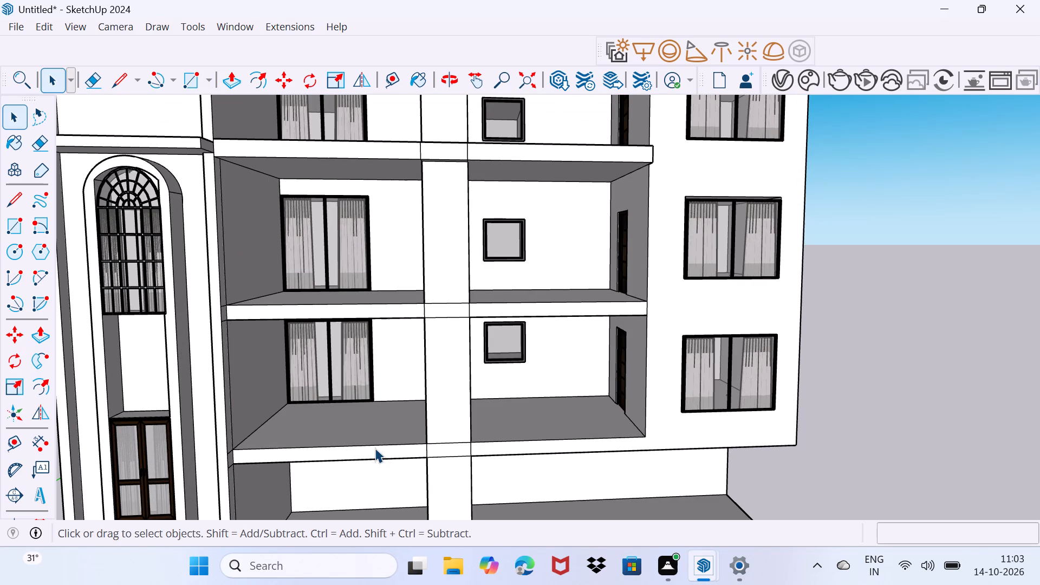
pyautogui.scroll(2, 430, 478)
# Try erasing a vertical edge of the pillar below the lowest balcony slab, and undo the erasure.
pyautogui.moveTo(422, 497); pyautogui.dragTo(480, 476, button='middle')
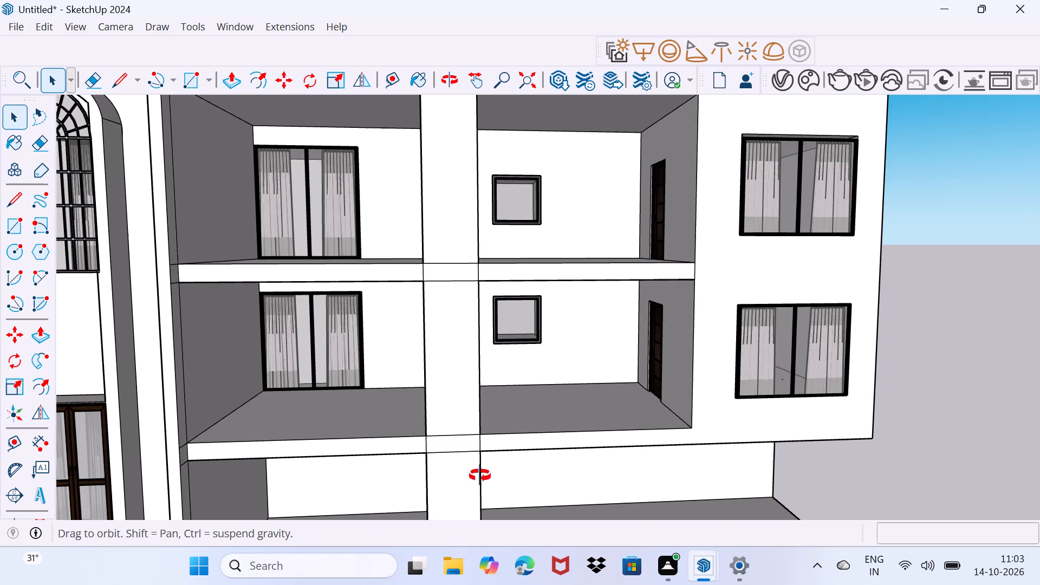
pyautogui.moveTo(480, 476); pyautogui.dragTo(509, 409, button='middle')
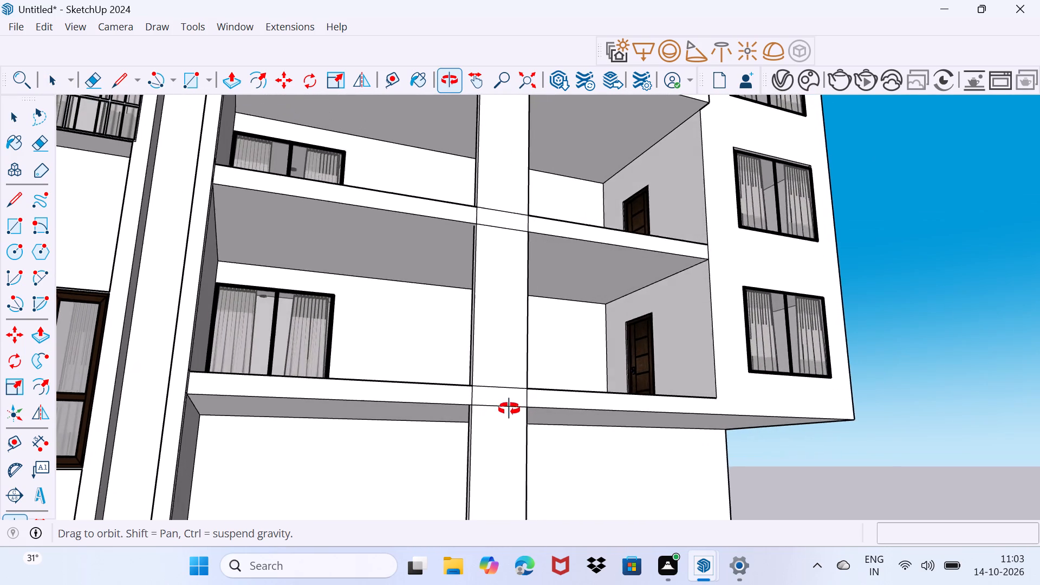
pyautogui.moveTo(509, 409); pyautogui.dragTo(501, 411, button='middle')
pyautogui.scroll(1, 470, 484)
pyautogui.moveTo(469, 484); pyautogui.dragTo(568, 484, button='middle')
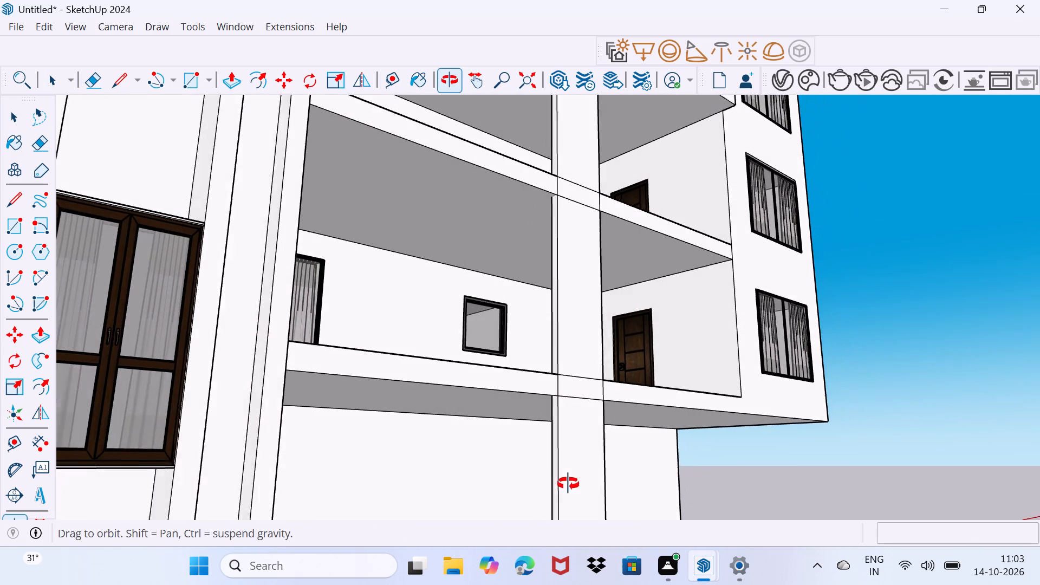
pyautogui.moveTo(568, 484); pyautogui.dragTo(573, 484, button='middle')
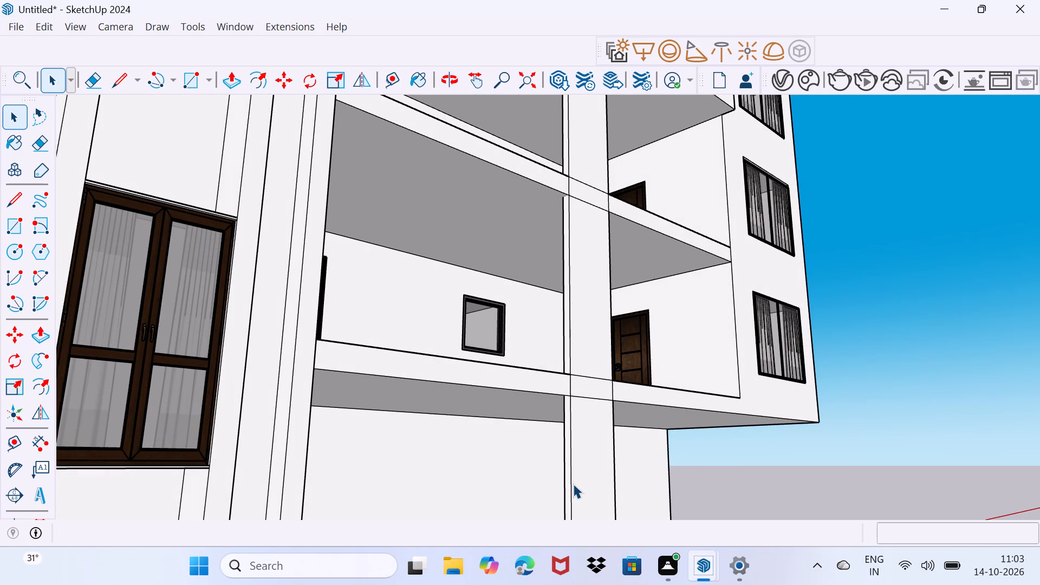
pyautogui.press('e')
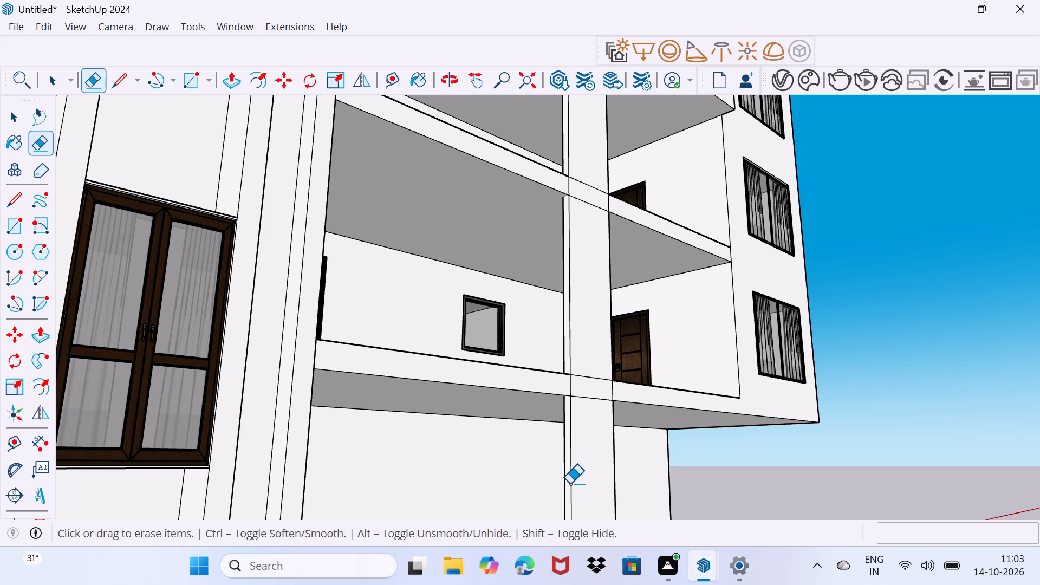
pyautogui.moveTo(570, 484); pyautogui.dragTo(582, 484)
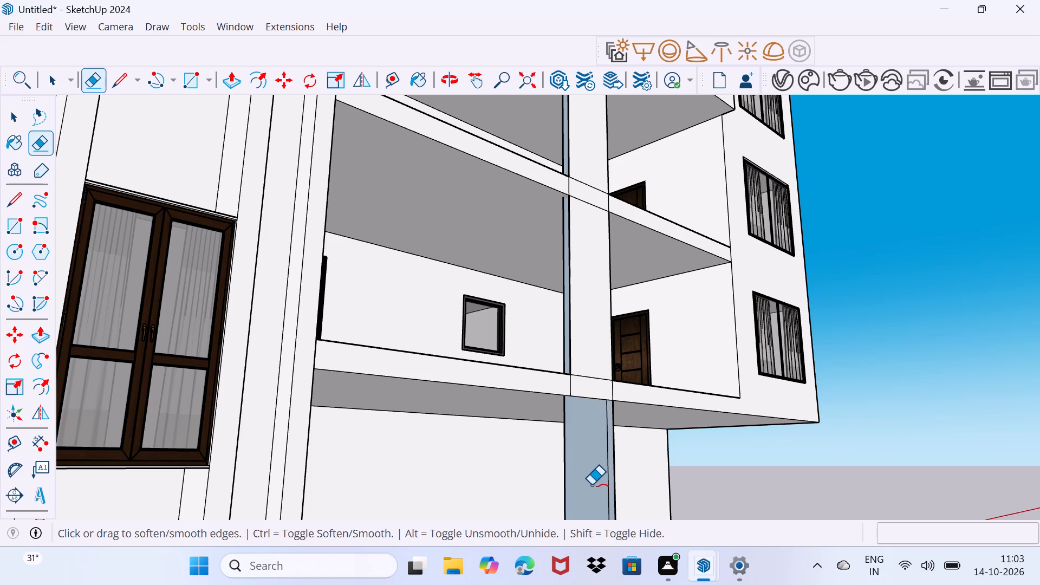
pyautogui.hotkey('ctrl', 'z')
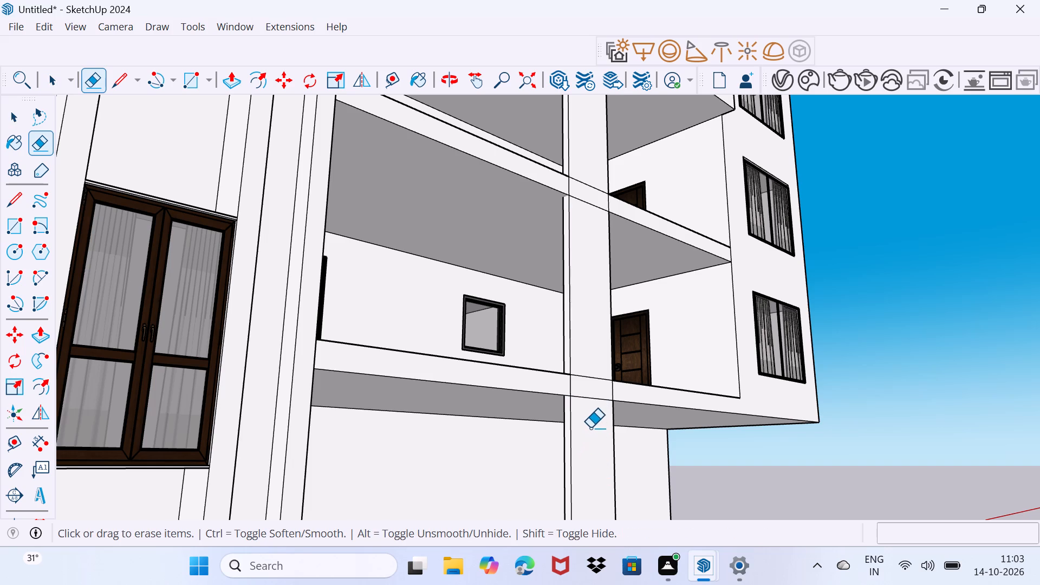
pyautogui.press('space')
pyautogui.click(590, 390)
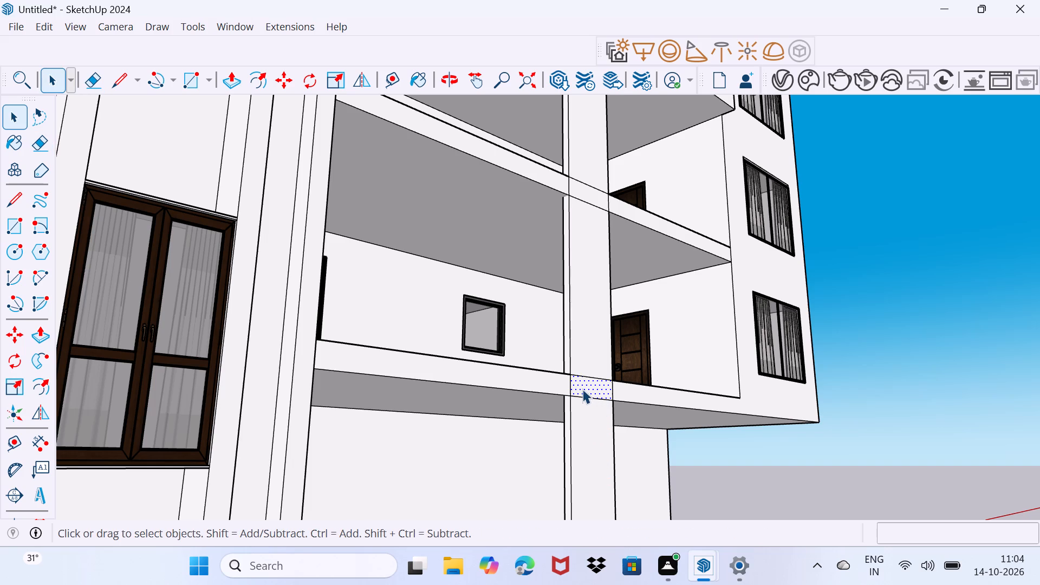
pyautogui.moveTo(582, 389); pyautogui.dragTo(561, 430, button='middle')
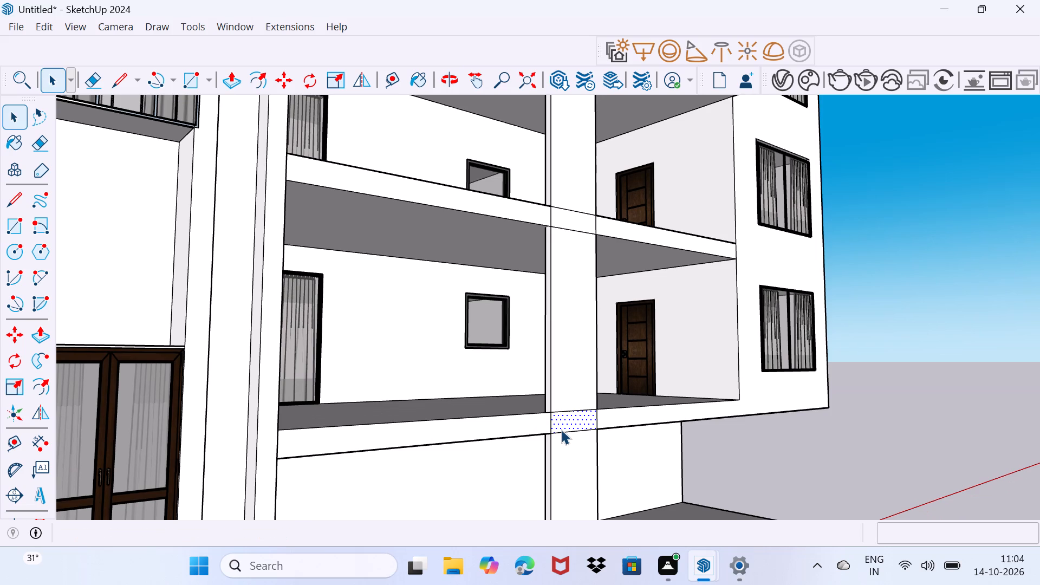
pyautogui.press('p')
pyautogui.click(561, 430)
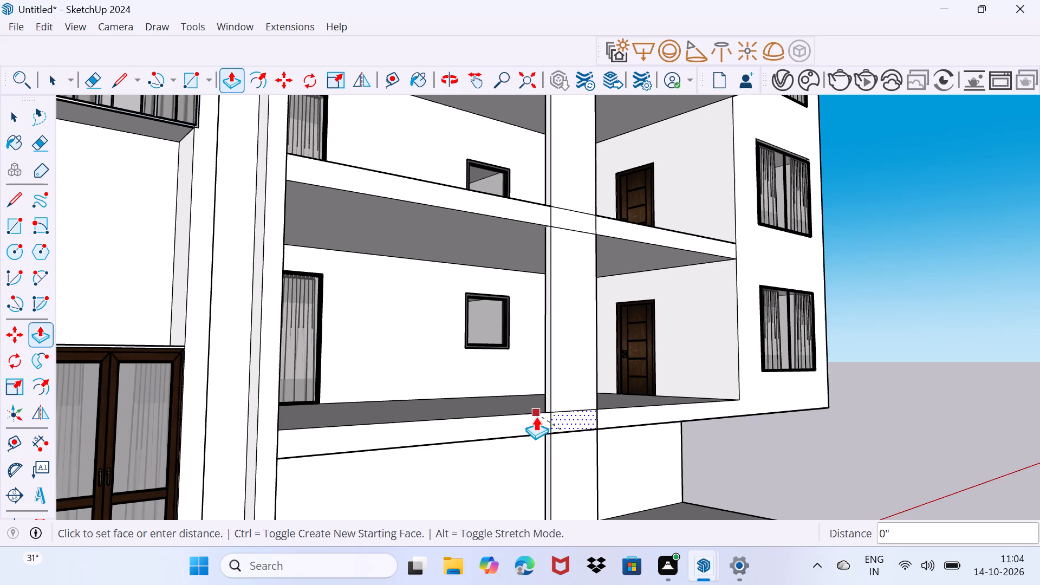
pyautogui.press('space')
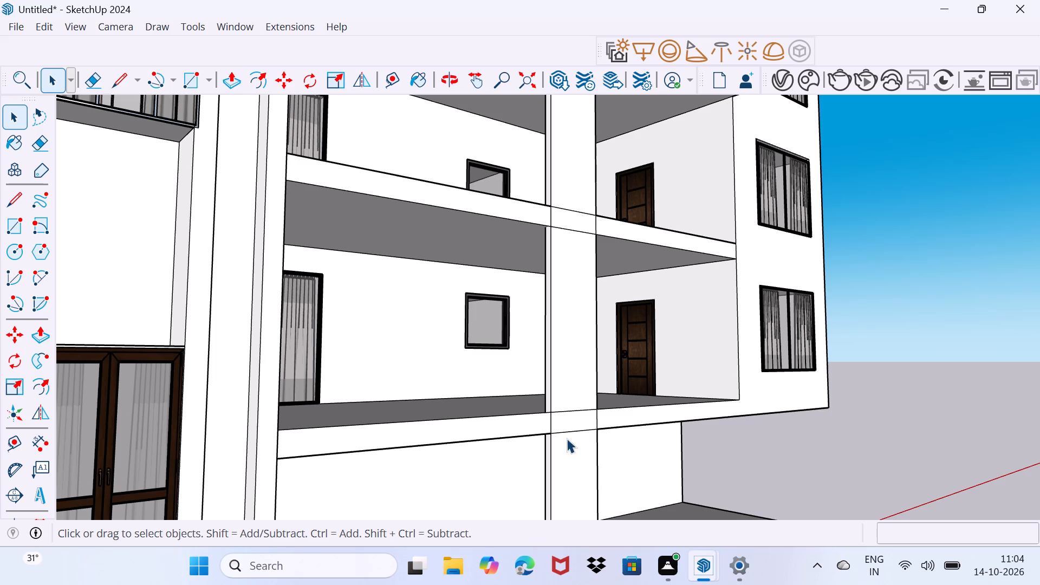
# Erase the ground-floor part of the front pillar beneath the lowest balcony slab, including its footprint lines on the ground slab.
pyautogui.moveTo(535, 473); pyautogui.dragTo(622, 476, button='middle')
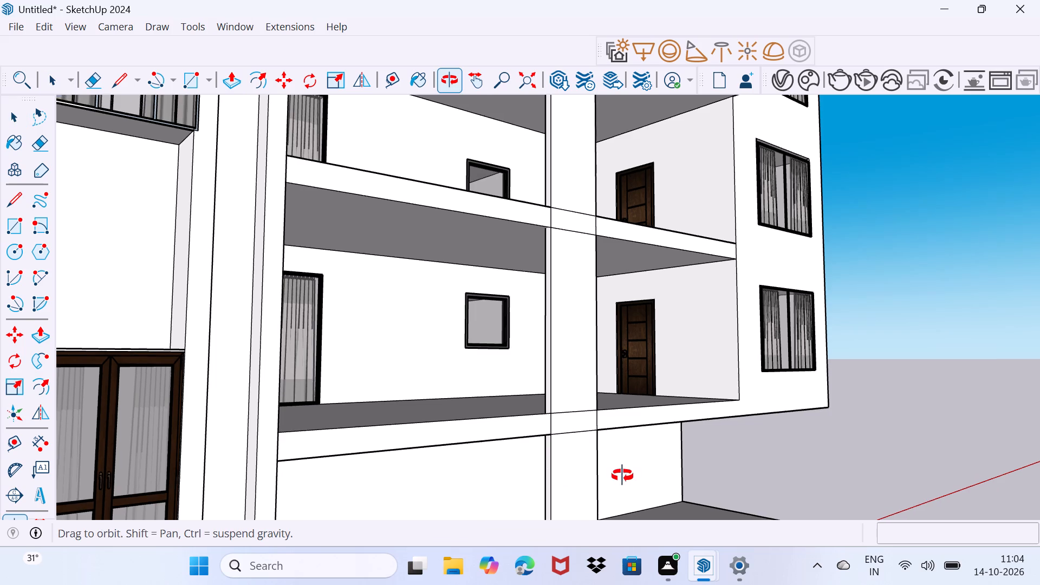
pyautogui.moveTo(622, 476); pyautogui.dragTo(427, 289, button='middle')
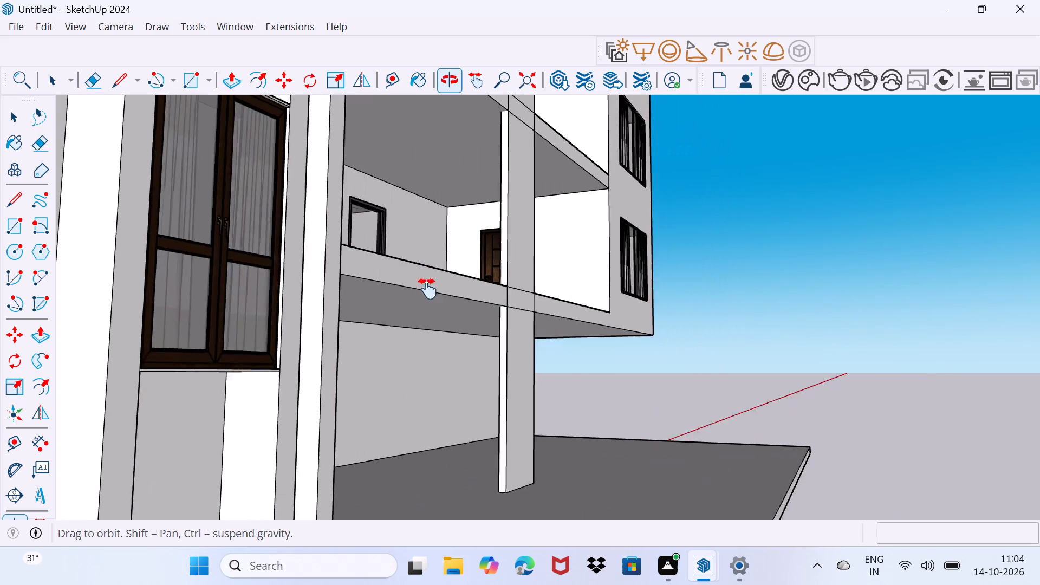
pyautogui.moveTo(427, 289); pyautogui.dragTo(426, 288, button='middle')
pyautogui.moveTo(385, 422); pyautogui.dragTo(445, 454, button='middle')
pyautogui.scroll(3, 474, 458)
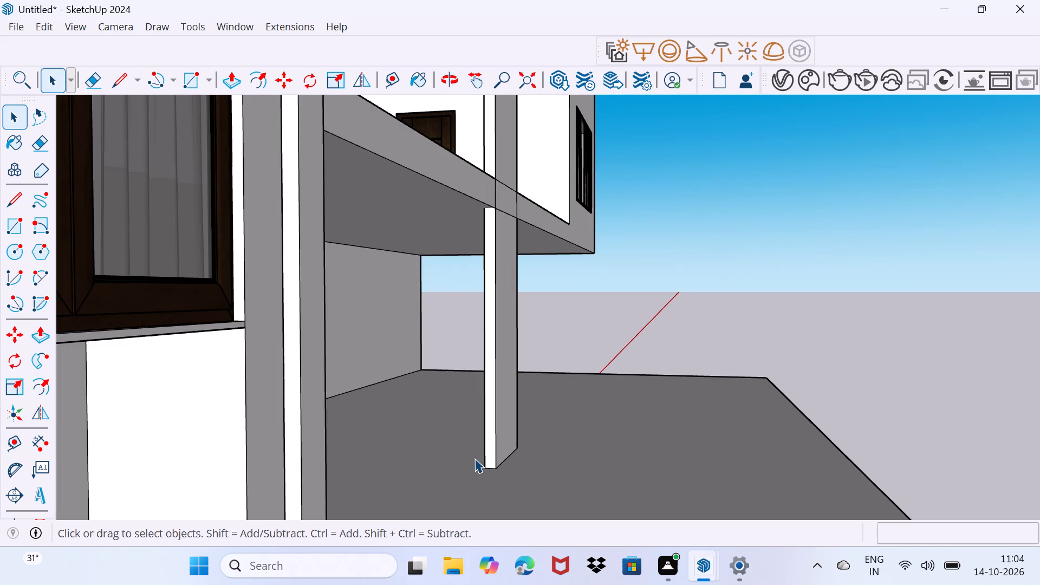
pyautogui.press('e')
pyautogui.moveTo(474, 458); pyautogui.dragTo(489, 453)
pyautogui.moveTo(493, 446); pyautogui.dragTo(501, 445)
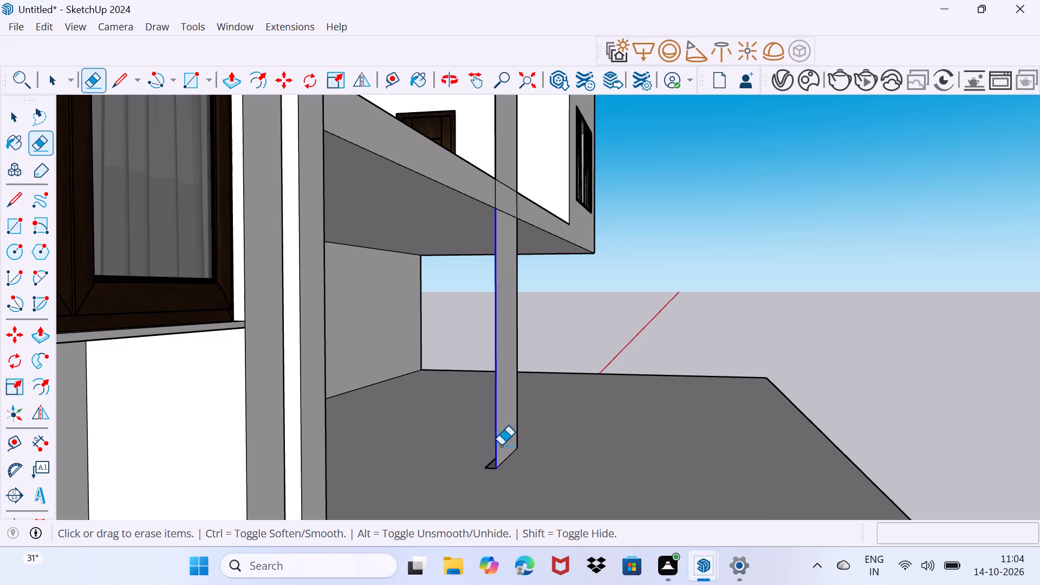
pyautogui.moveTo(501, 445); pyautogui.dragTo(504, 445)
pyautogui.moveTo(507, 421); pyautogui.dragTo(513, 417)
pyautogui.moveTo(488, 465); pyautogui.dragTo(497, 478)
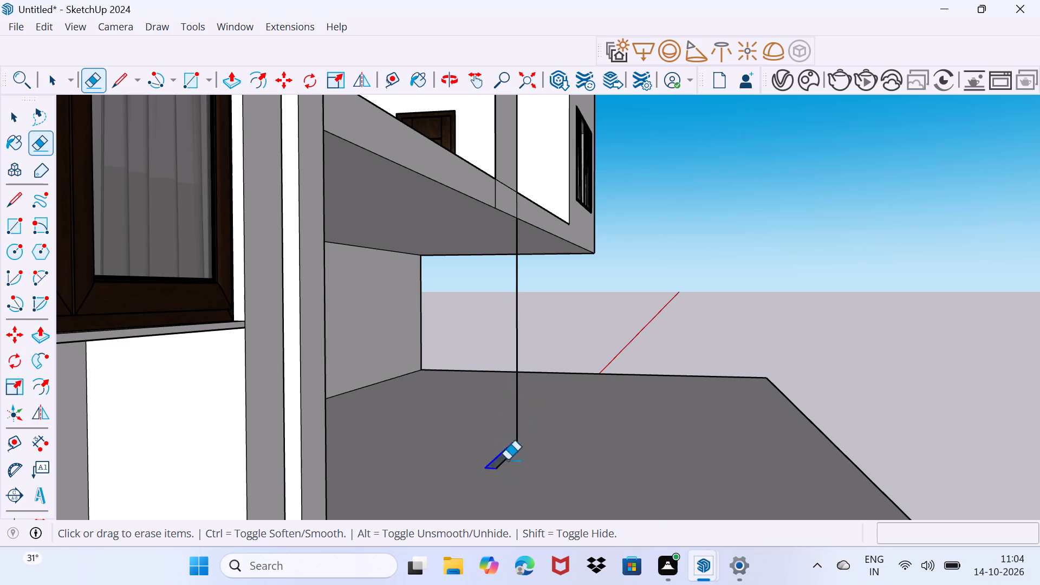
pyautogui.click(519, 438)
pyautogui.moveTo(511, 446); pyautogui.dragTo(507, 476)
pyautogui.moveTo(513, 447); pyautogui.dragTo(511, 449)
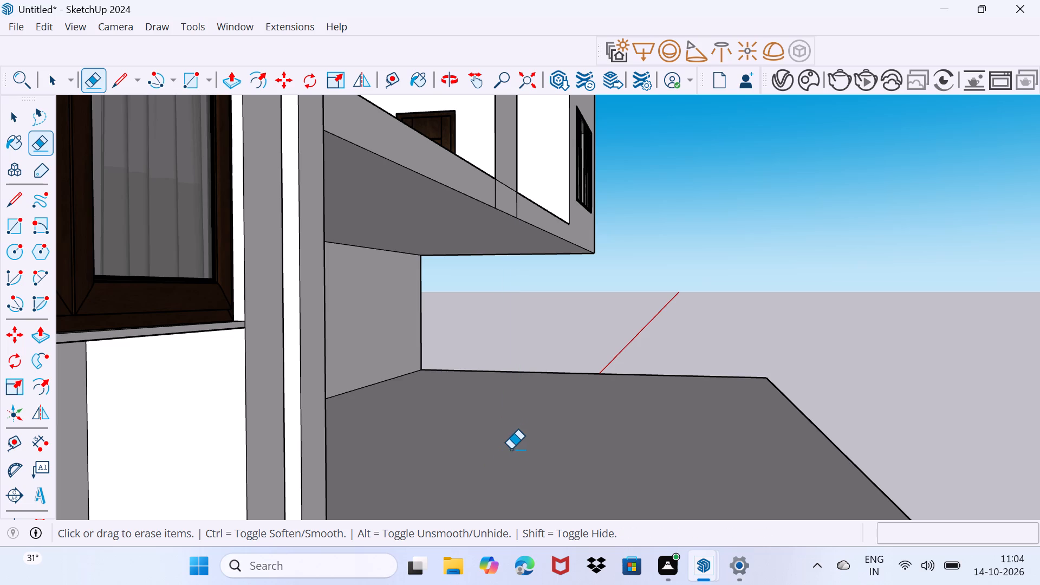
pyautogui.moveTo(511, 449); pyautogui.dragTo(504, 462)
# Erase the two short pillar lines crossing the front edge of the lowest balcony slab.
pyautogui.moveTo(511, 407); pyautogui.dragTo(549, 507, button='middle')
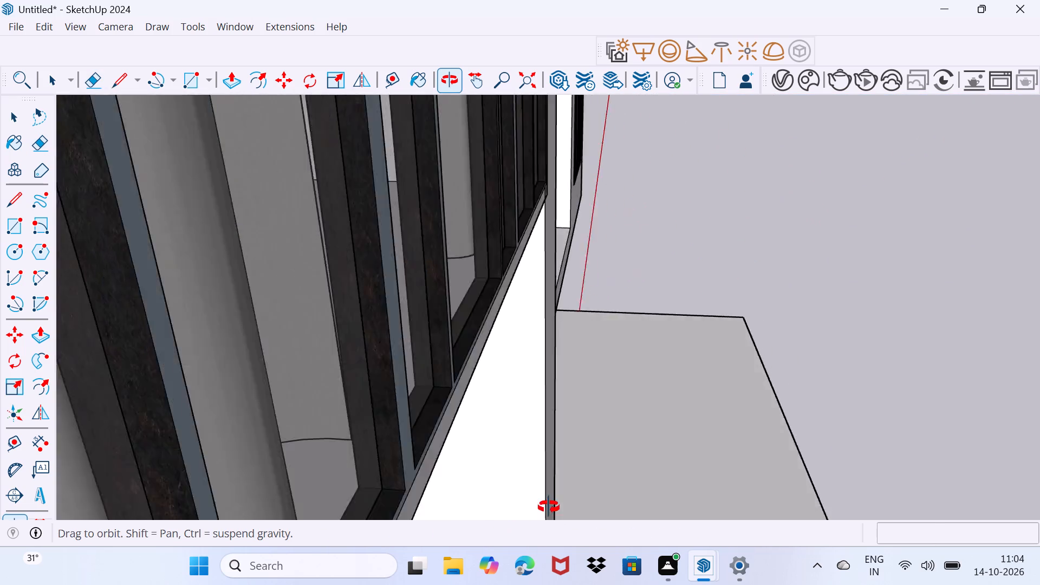
pyautogui.moveTo(549, 507); pyautogui.dragTo(485, 541, button='middle')
pyautogui.scroll(3, 450, 426)
pyautogui.click(458, 423)
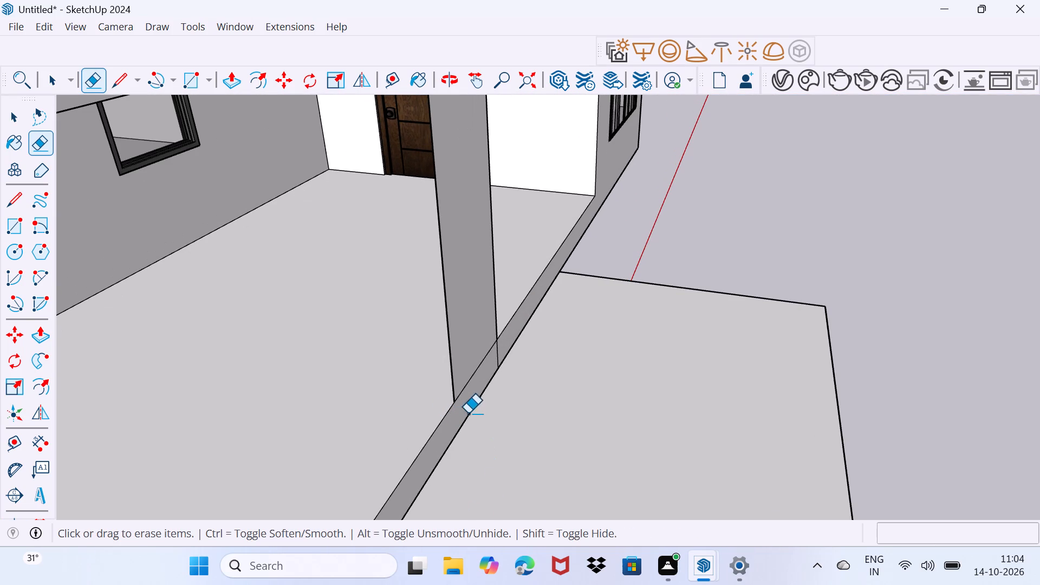
pyautogui.moveTo(500, 358); pyautogui.dragTo(492, 363)
# Push/Pull the balcony-facing side of the pillar above the lowest slab by about 1 1/8" to give it thickness.
pyautogui.moveTo(518, 395); pyautogui.dragTo(381, 257, button='middle')
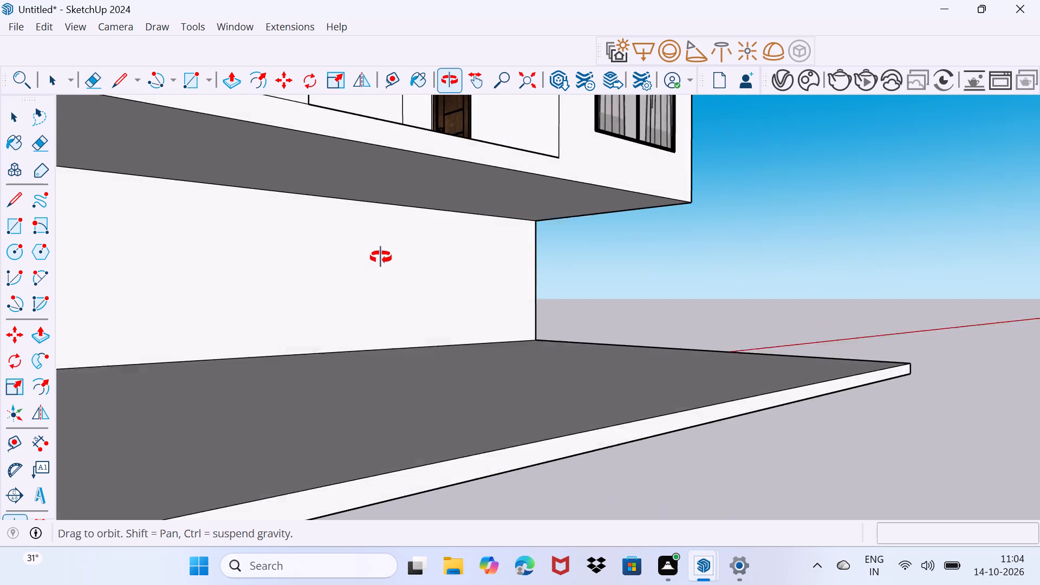
pyautogui.moveTo(381, 257); pyautogui.dragTo(500, 349, button='middle')
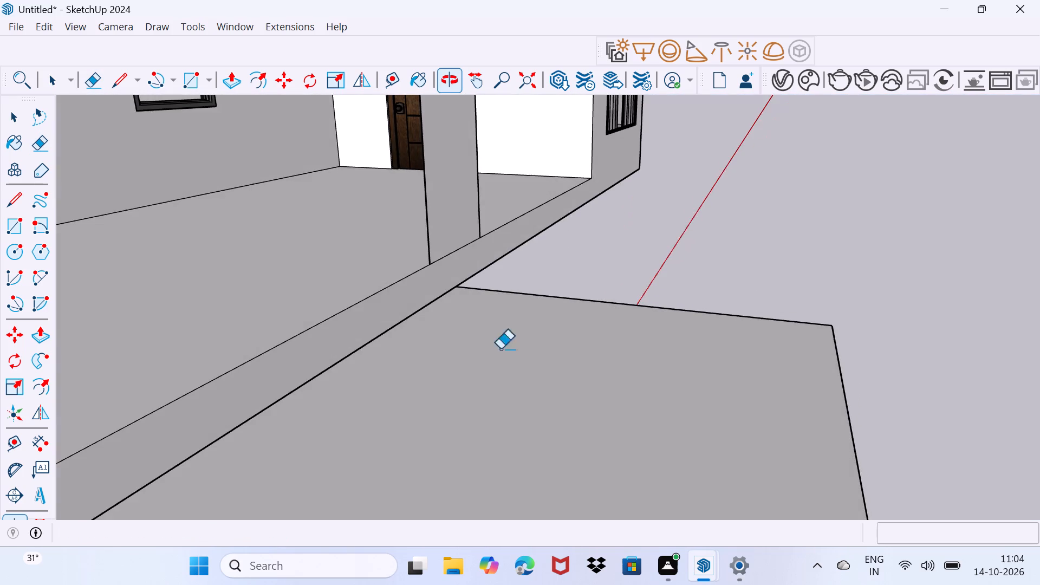
pyautogui.moveTo(500, 349); pyautogui.dragTo(505, 349, button='middle')
pyautogui.scroll(7, 394, 239)
pyautogui.moveTo(383, 272); pyautogui.dragTo(514, 260, button='middle')
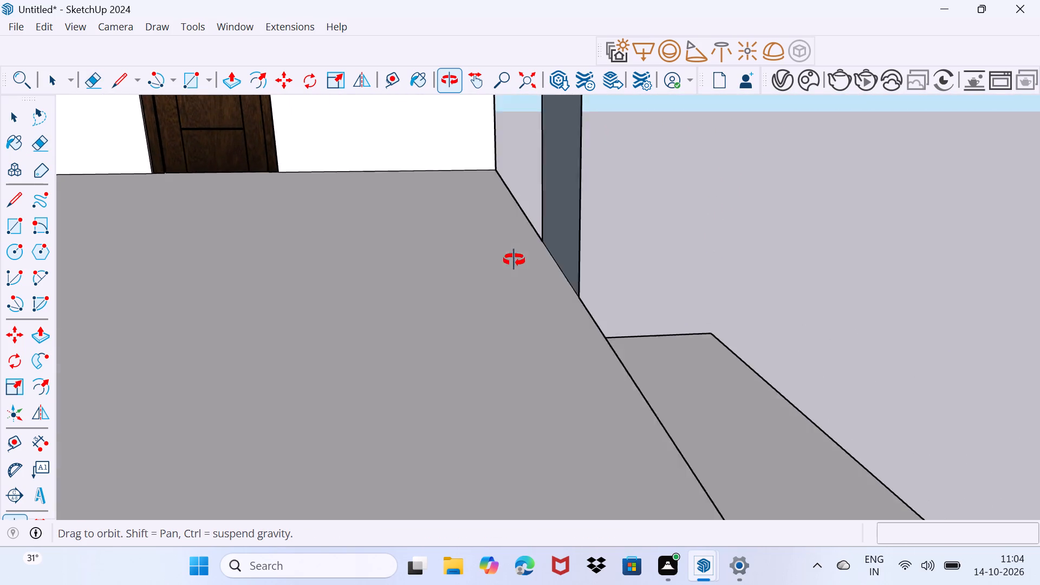
pyautogui.moveTo(514, 260); pyautogui.dragTo(530, 270, button='middle')
pyautogui.press('space')
pyautogui.click(563, 218)
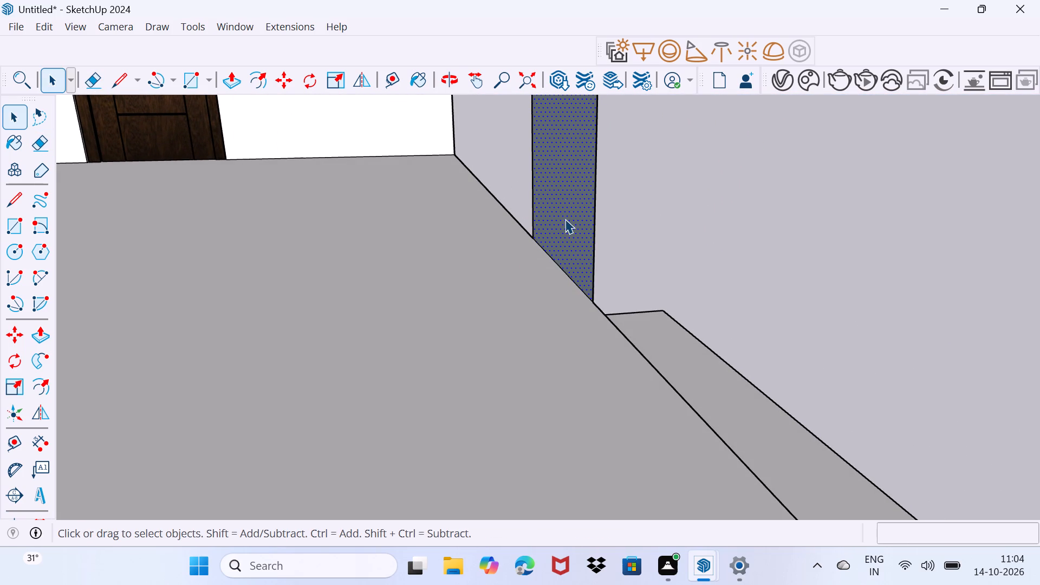
pyautogui.press('p')
pyautogui.click(565, 219)
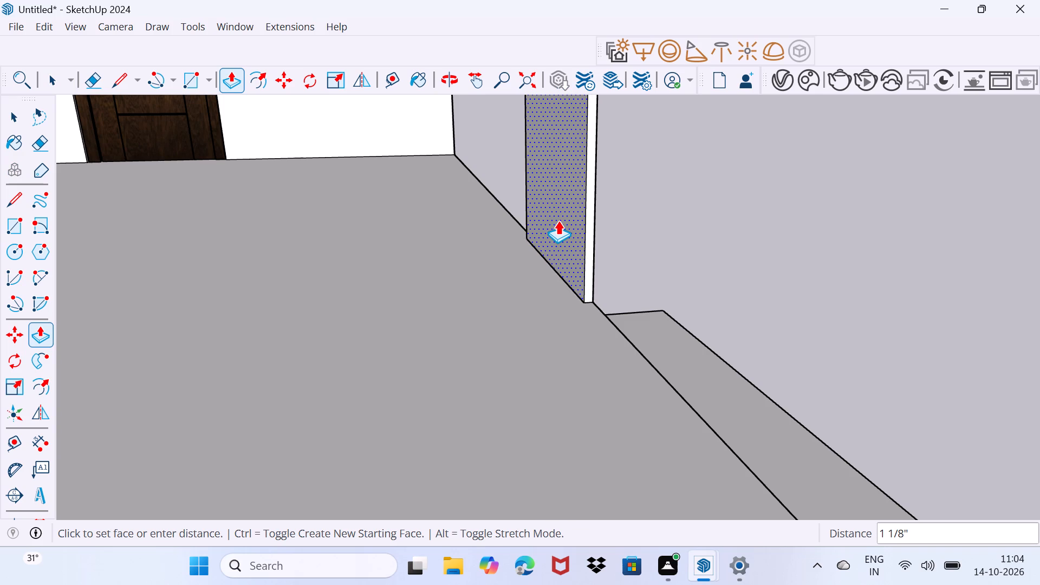
pyautogui.click(559, 220)
pyautogui.press('space')
pyautogui.moveTo(457, 323); pyautogui.dragTo(482, 283)
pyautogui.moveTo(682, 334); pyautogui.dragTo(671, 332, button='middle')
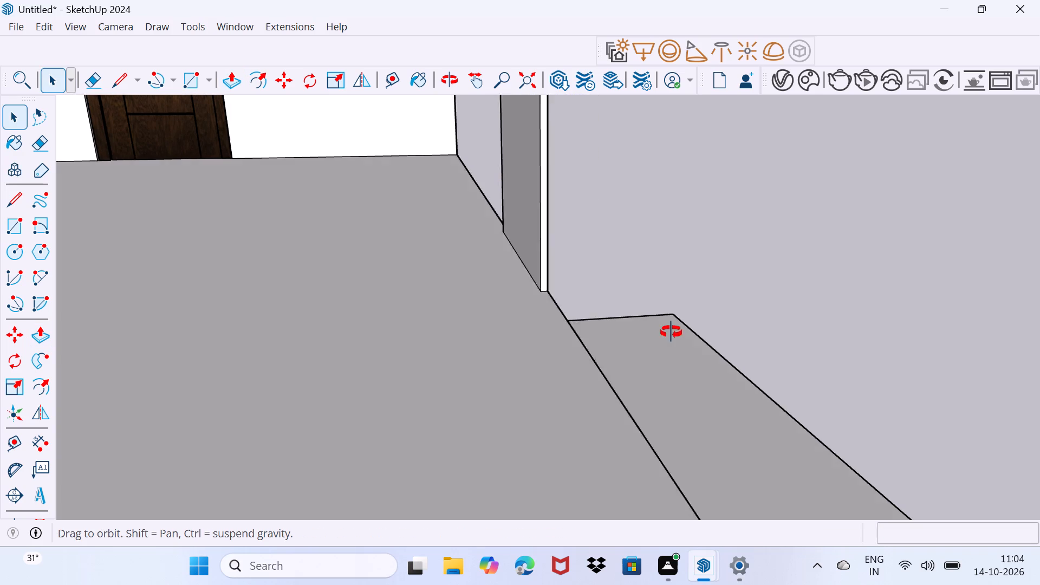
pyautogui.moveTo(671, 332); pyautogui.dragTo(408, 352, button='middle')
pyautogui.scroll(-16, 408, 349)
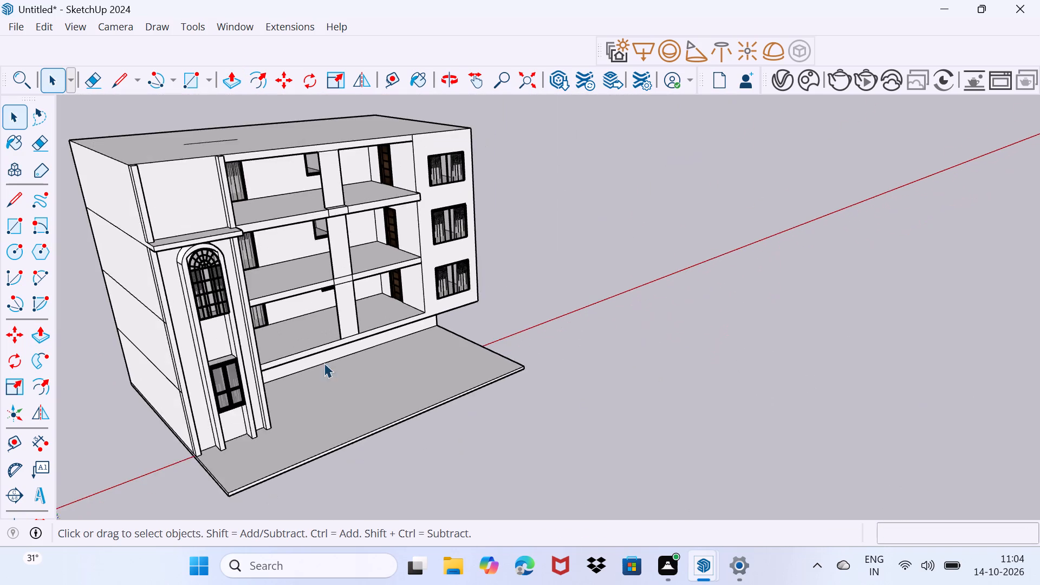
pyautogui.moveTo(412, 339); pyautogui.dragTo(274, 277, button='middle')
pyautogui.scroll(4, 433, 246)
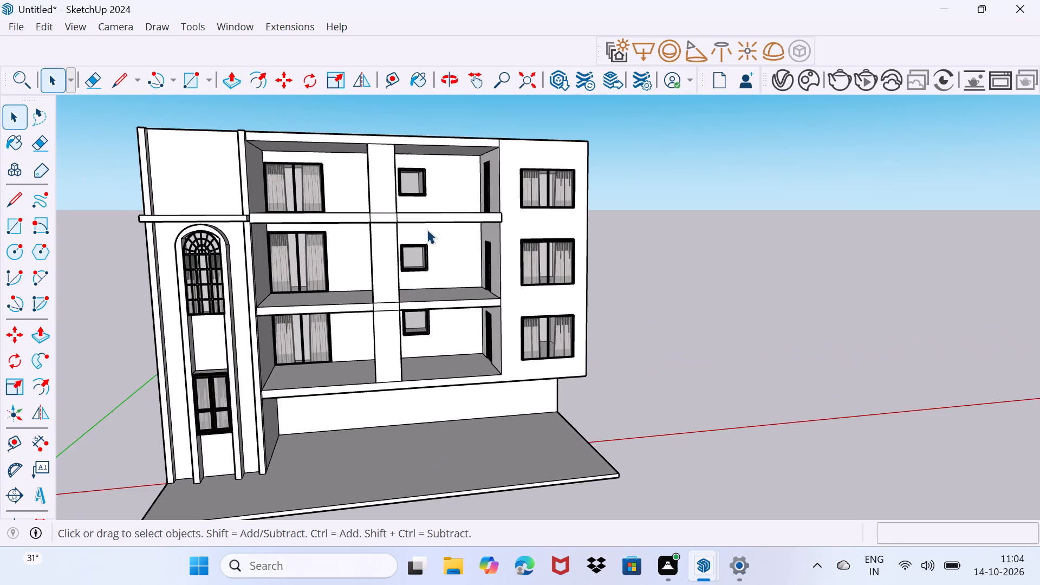
# Copy the pillar's three vertical front edges on the small-window side 8" inward across the pillar face, one on each balcony storey.
pyautogui.scroll(13, 393, 233)
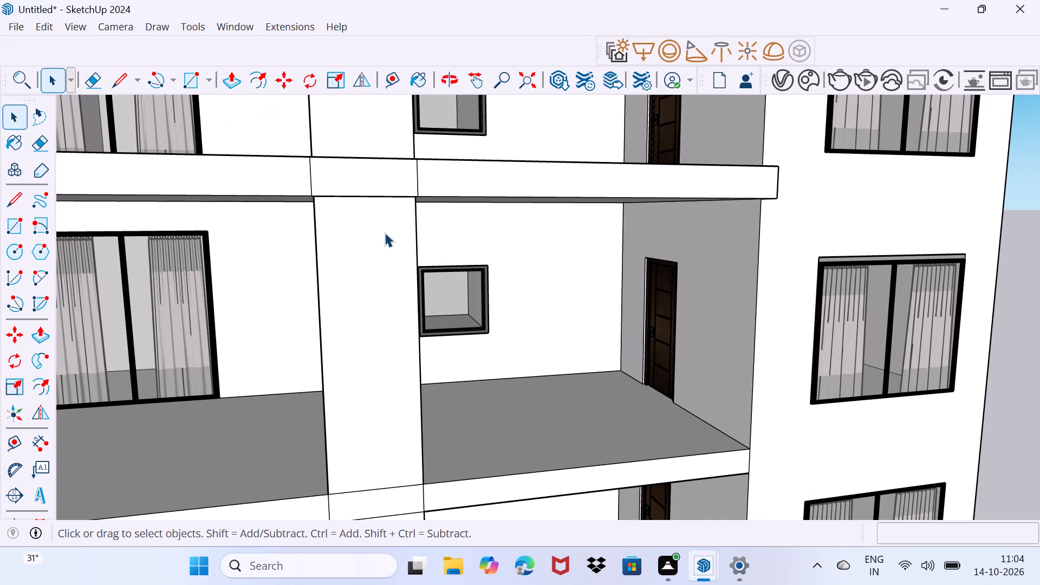
pyautogui.scroll(-8, 354, 366)
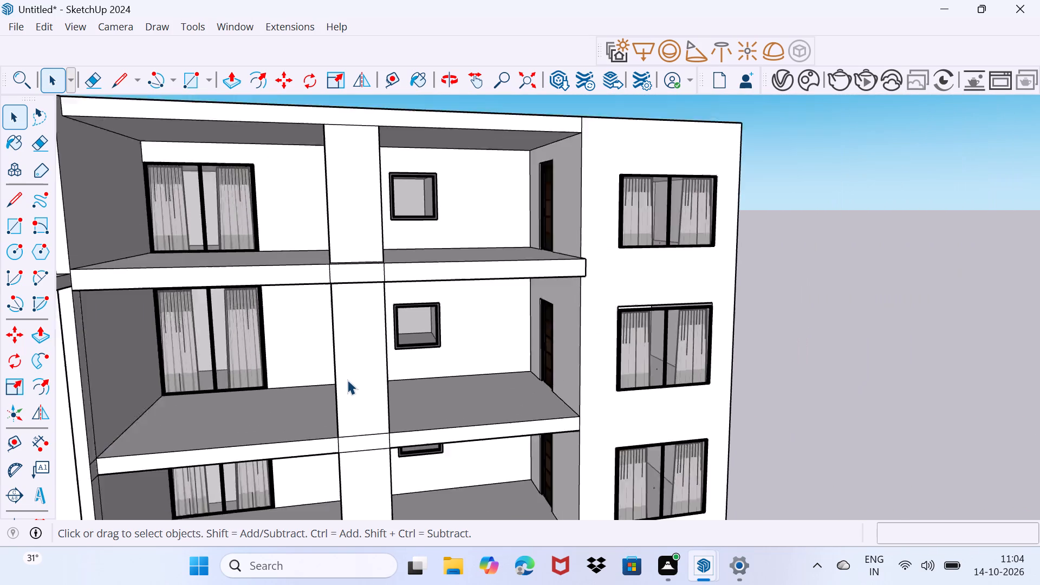
pyautogui.scroll(-5, 347, 380)
pyautogui.moveTo(386, 487); pyautogui.dragTo(363, 459, button='middle')
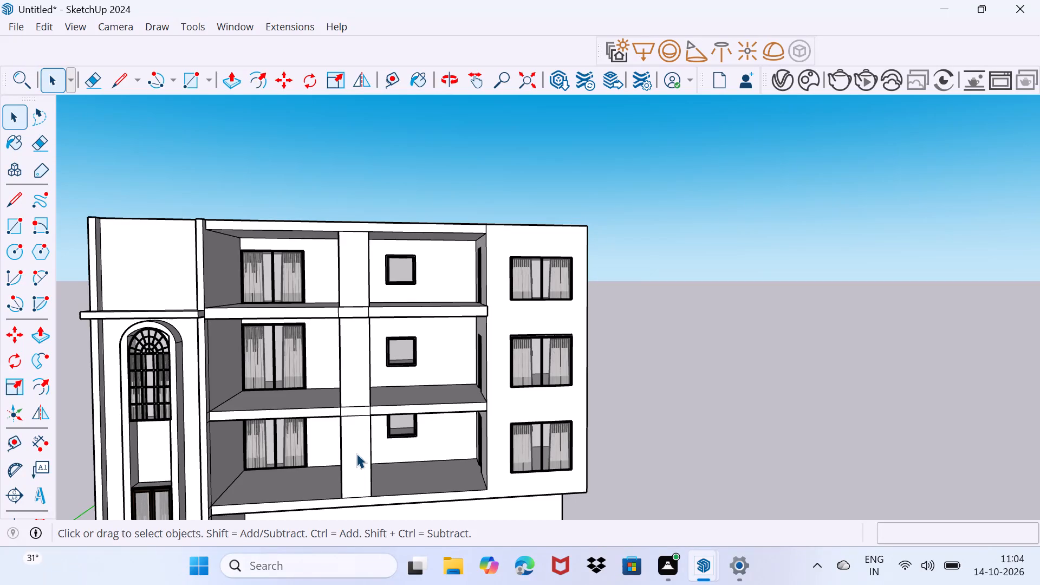
pyautogui.scroll(2, 366, 437)
pyautogui.moveTo(366, 435); pyautogui.dragTo(351, 447, button='middle')
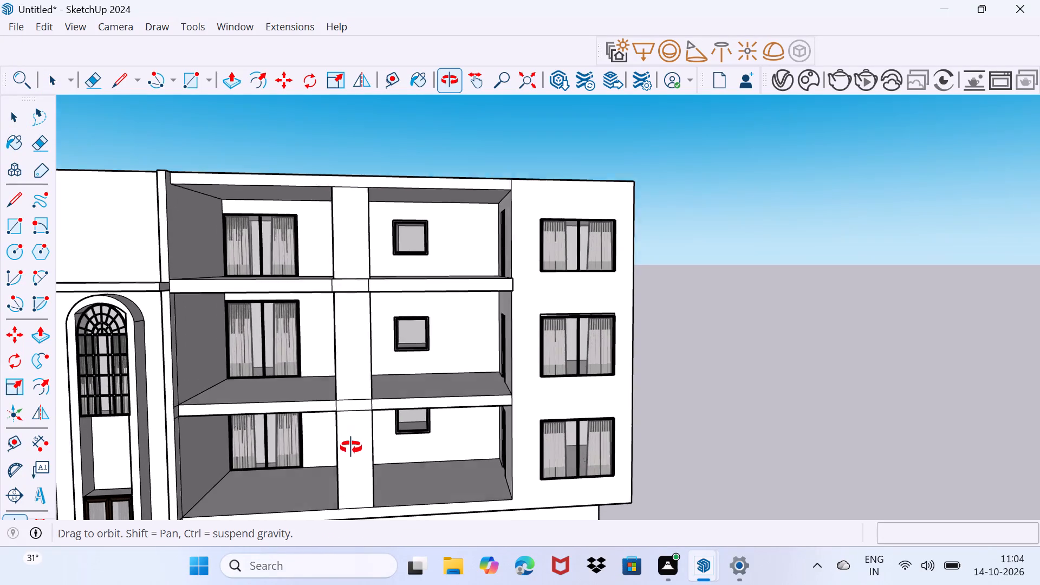
pyautogui.moveTo(351, 447); pyautogui.dragTo(356, 438, button='middle')
pyautogui.scroll(3, 376, 398)
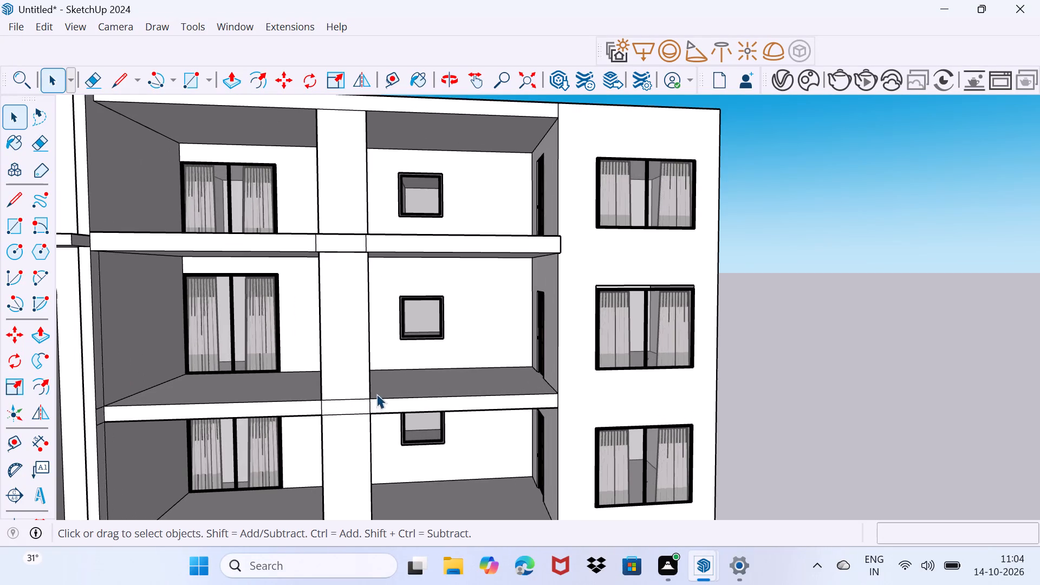
pyautogui.click(367, 381)
pyautogui.moveTo(356, 373); pyautogui.dragTo(365, 356)
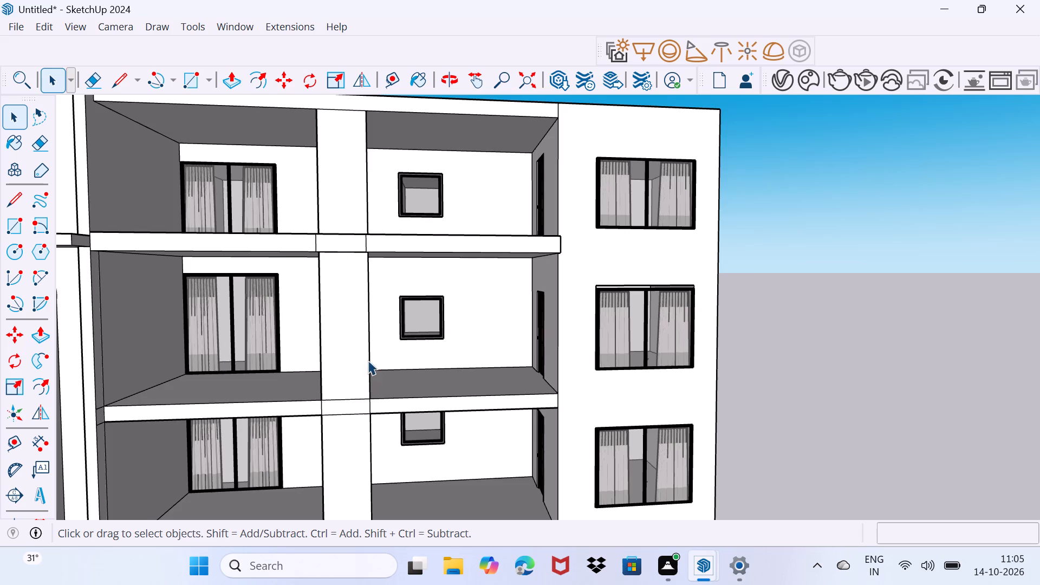
pyautogui.scroll(3, 368, 360)
pyautogui.click(369, 366)
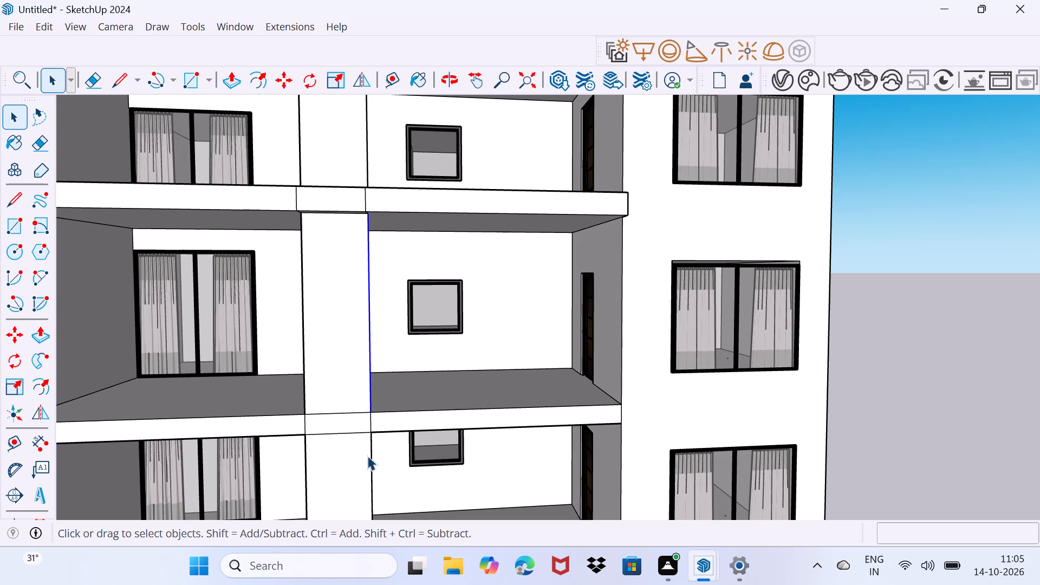
pyautogui.click(370, 482)
pyautogui.scroll(-4, 376, 320)
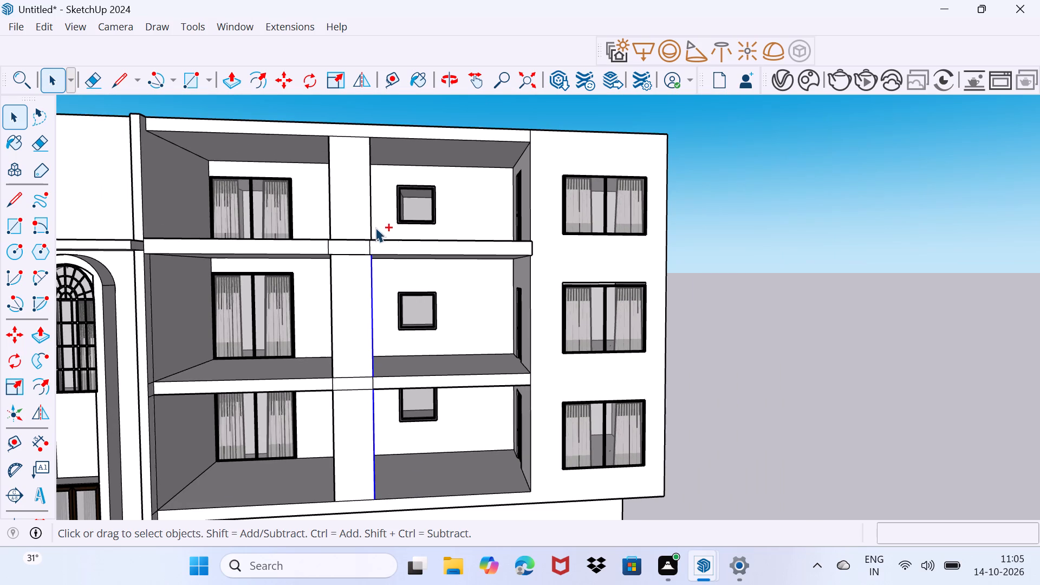
pyautogui.keyDown('ctrl'); pyautogui.click(370, 220); pyautogui.keyUp('ctrl')
pyautogui.press('m')
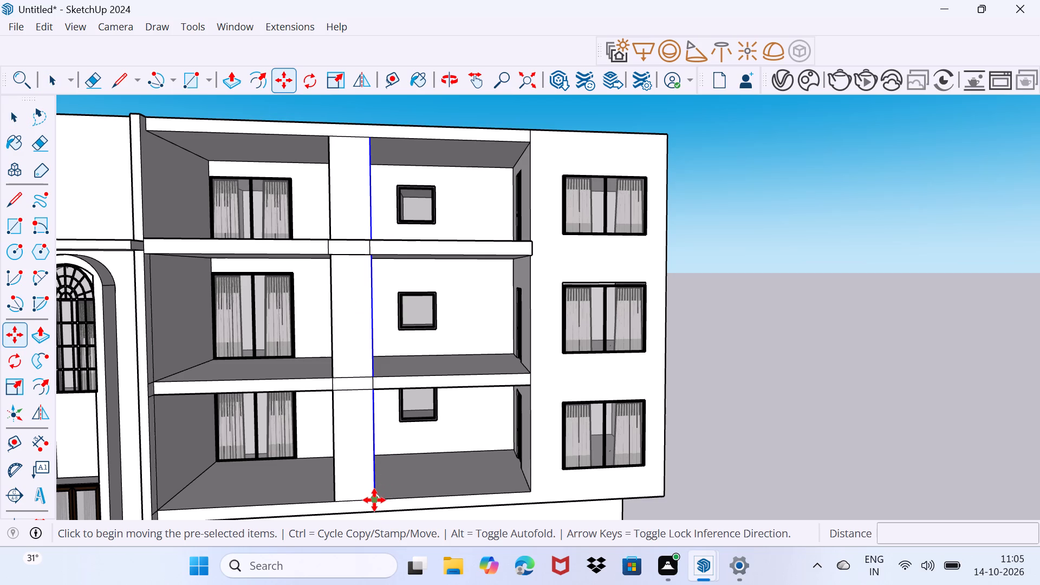
pyautogui.click(374, 500)
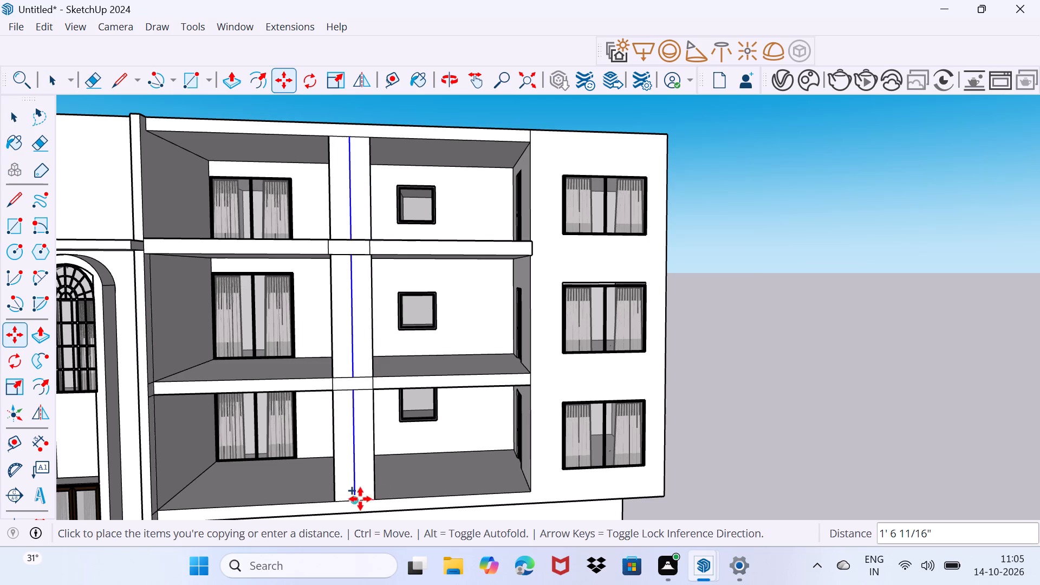
pyautogui.scroll(8, 361, 496)
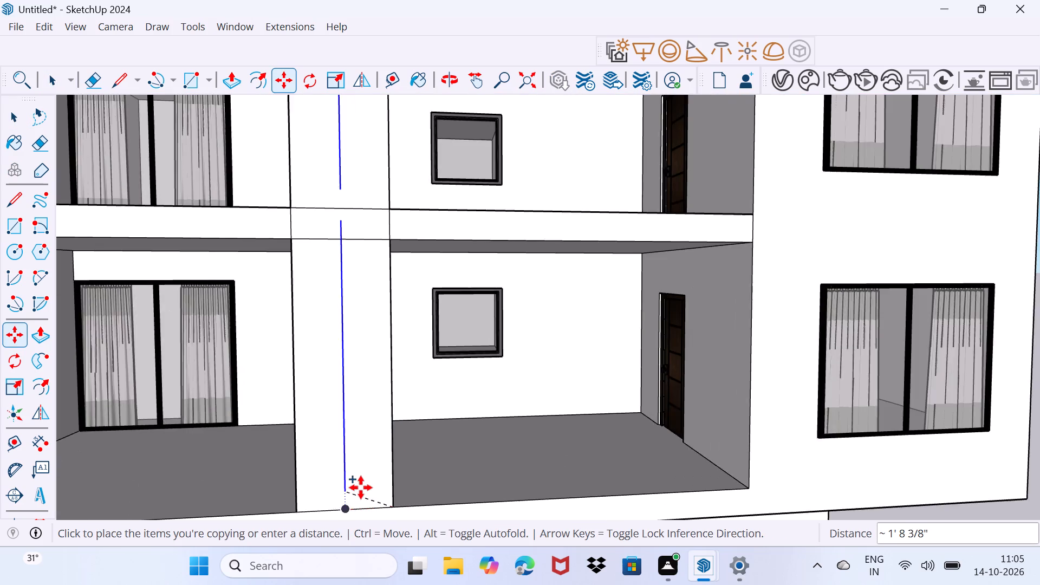
pyautogui.scroll(5, 361, 487)
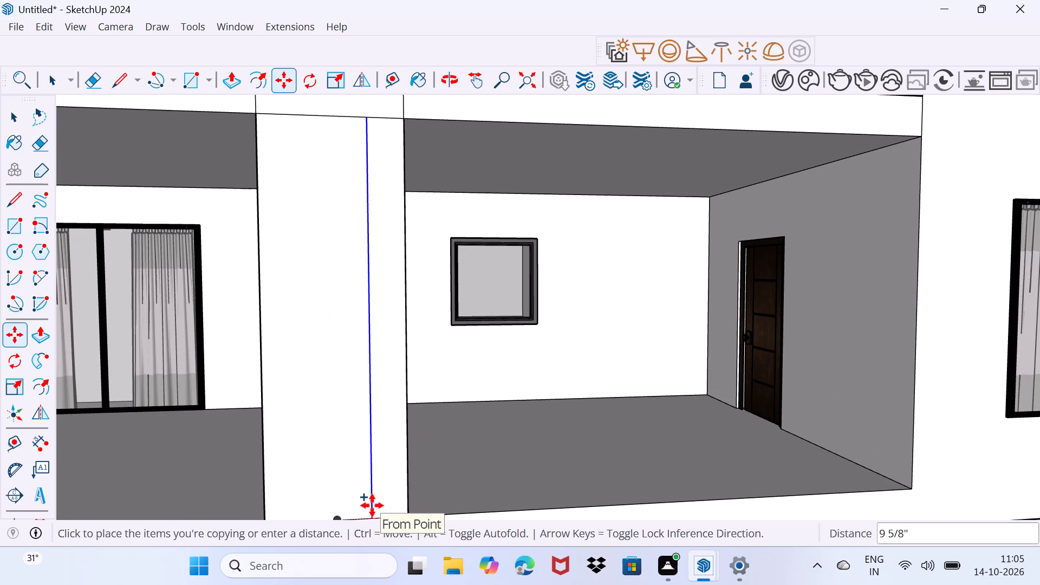
pyautogui.moveTo(372, 505); pyautogui.dragTo(363, 403, button='middle')
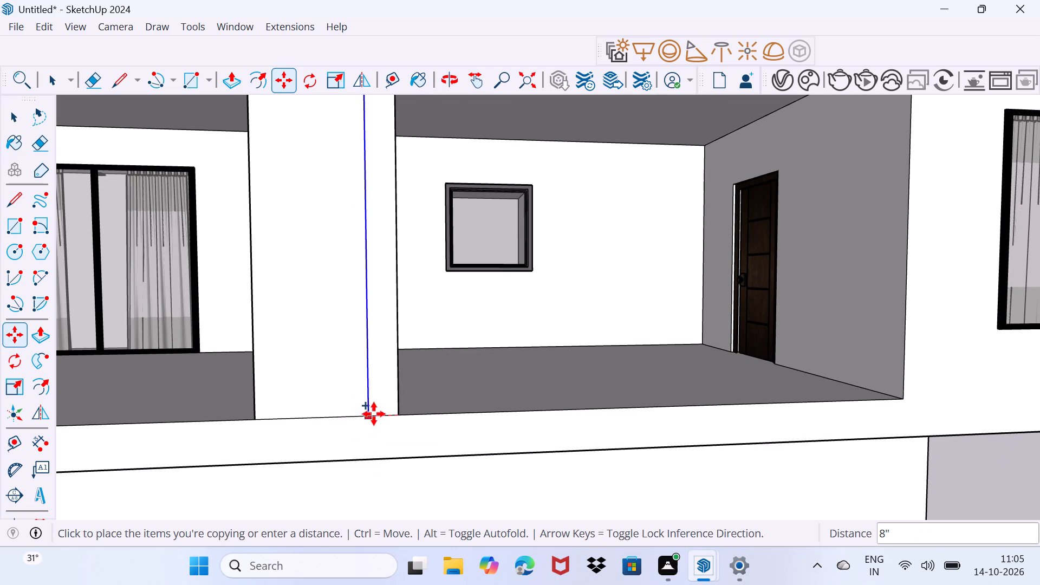
pyautogui.write('8"')
pyautogui.press('Return')
pyautogui.press('space')
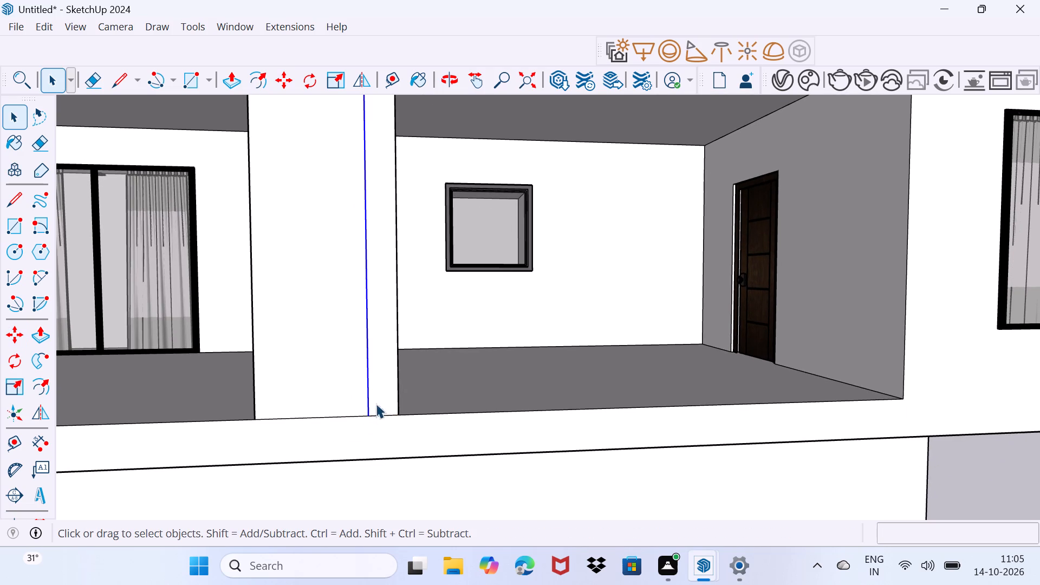
# Move the three copied pillar lines 5" back toward the pillar edge on the small-window side.
pyautogui.scroll(-4, 379, 376)
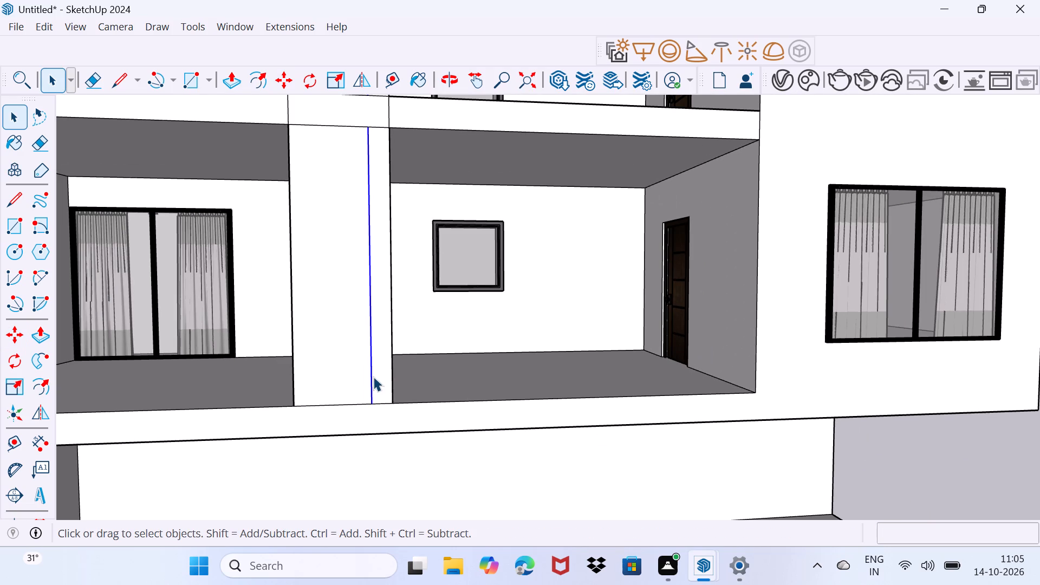
pyautogui.press('m')
pyautogui.click(372, 401)
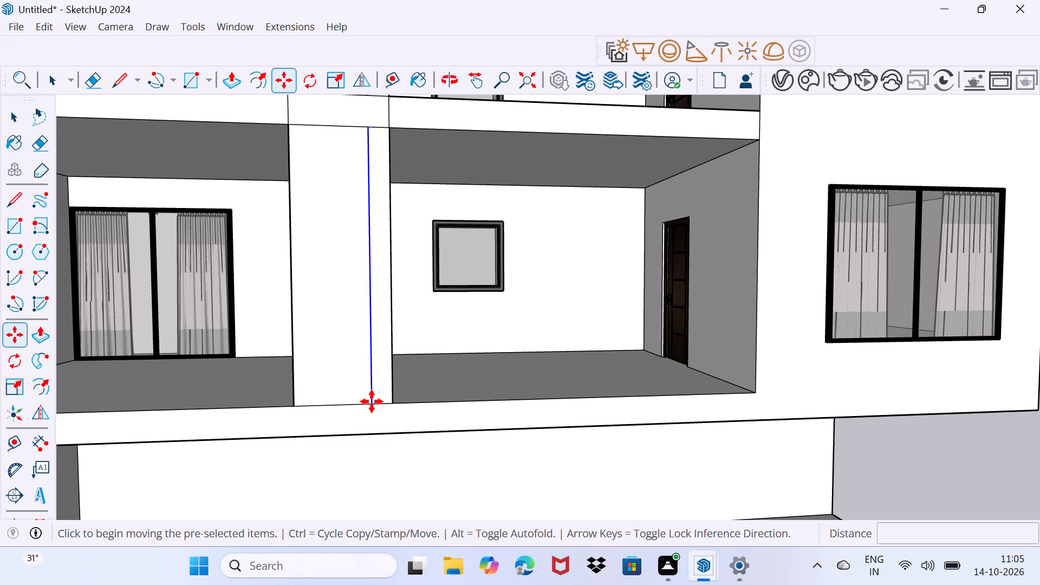
pyautogui.write('5"')
pyautogui.press('Return')
pyautogui.press('space')
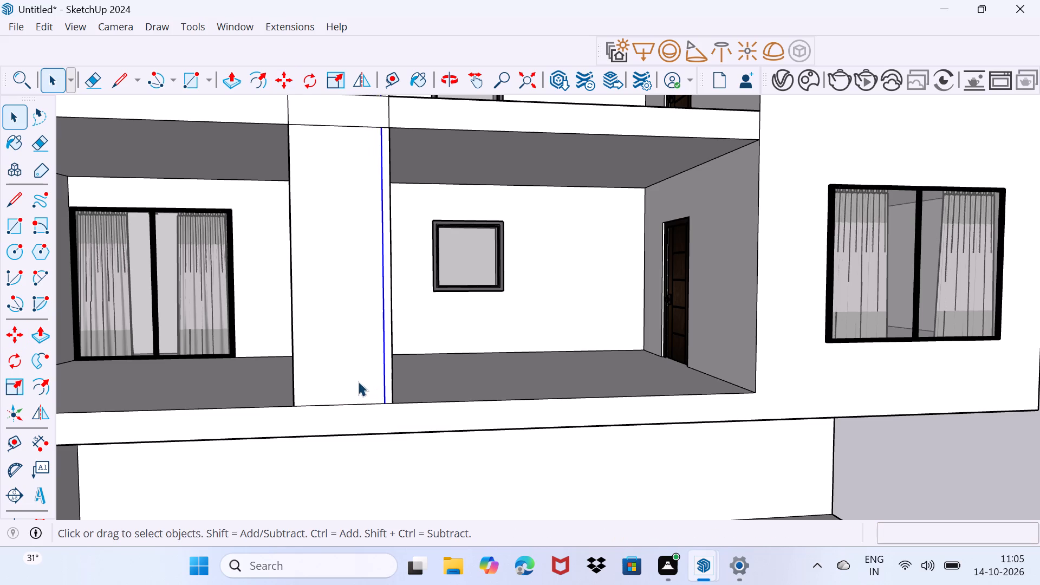
pyautogui.moveTo(354, 376); pyautogui.dragTo(373, 351)
pyautogui.scroll(-6, 326, 334)
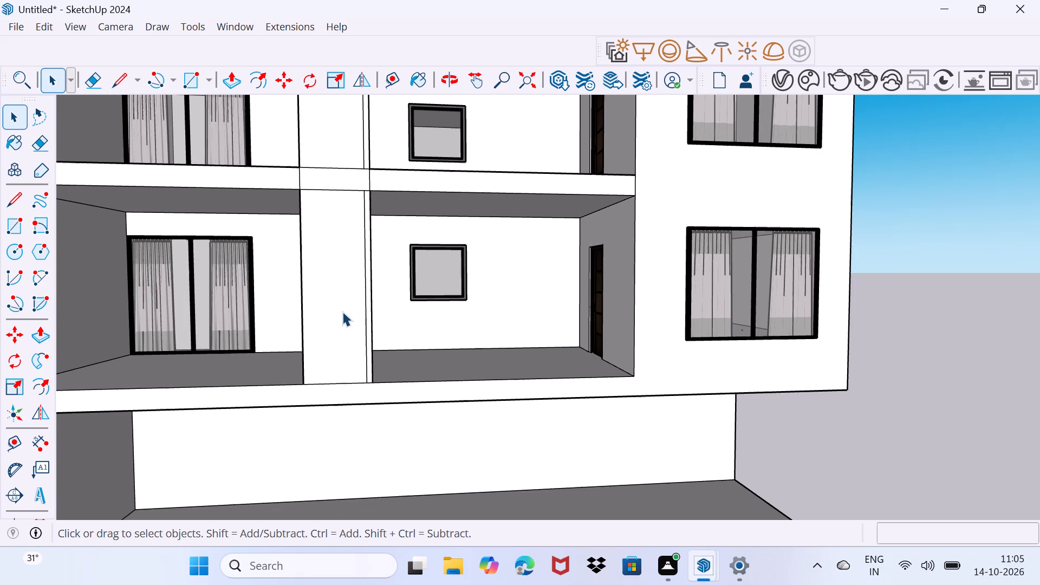
# Copy the pillar's three vertical front edges on the large curtained-window side 5" inward across the pillar face.
pyautogui.click(309, 325)
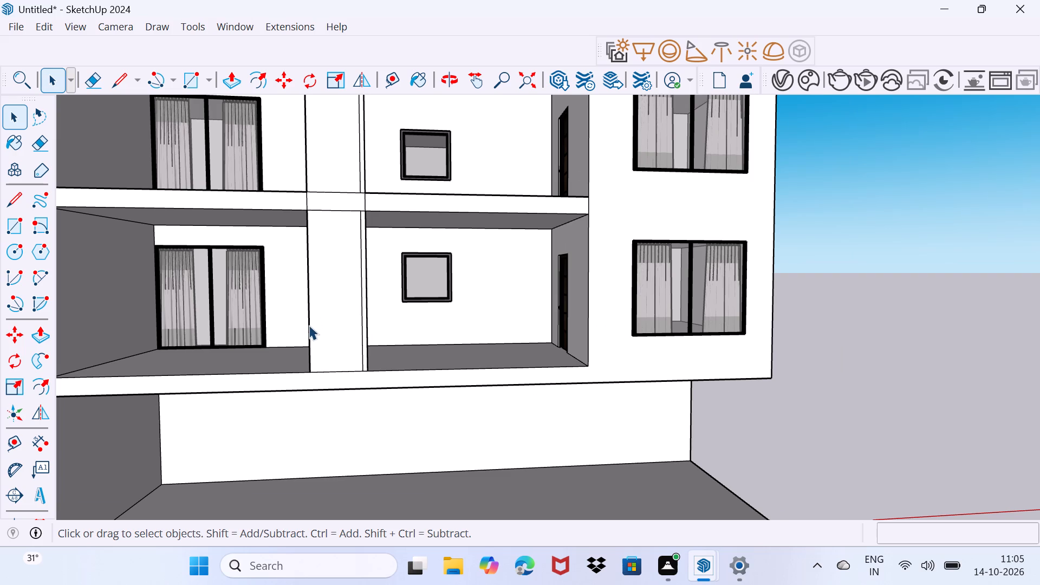
pyautogui.keyDown('shift'); pyautogui.moveTo(320, 298); pyautogui.dragTo(309, 381, button='middle'); pyautogui.keyUp('shift')
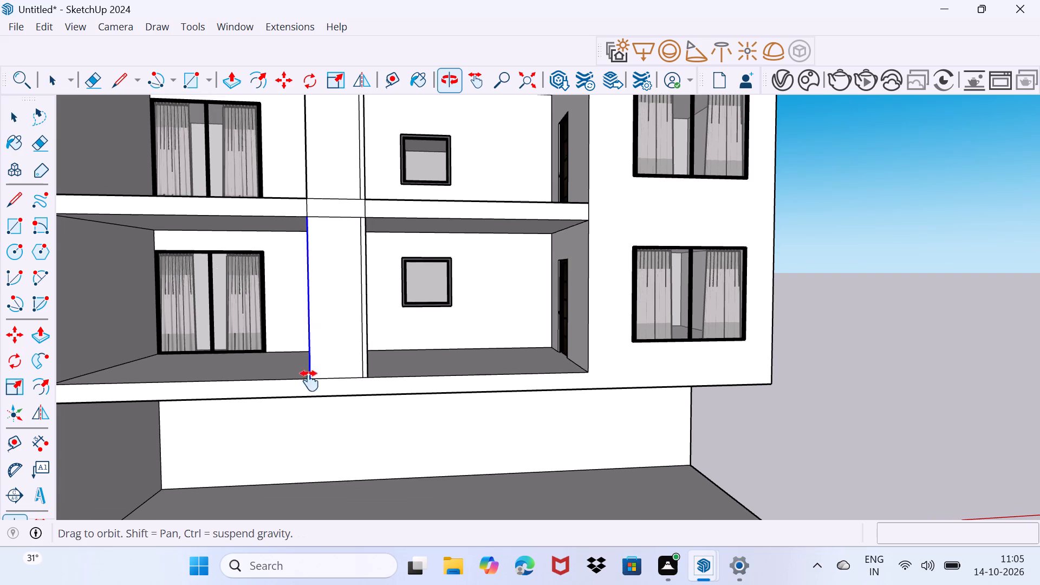
pyautogui.keyDown('shift'); pyautogui.moveTo(309, 381); pyautogui.dragTo(308, 431, button='middle'); pyautogui.keyUp('shift')
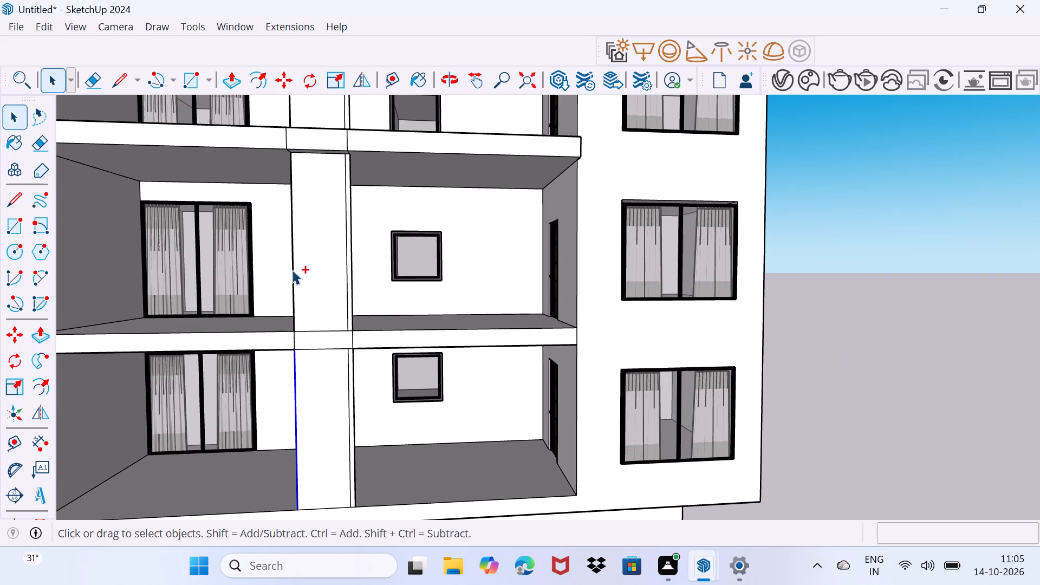
pyautogui.keyDown('ctrl'); pyautogui.click(292, 270); pyautogui.keyUp('ctrl')
pyautogui.keyDown('ctrl'); pyautogui.keyDown('shift'); pyautogui.moveTo(305, 238); pyautogui.dragTo(295, 384, button='middle'); pyautogui.keyUp('shift'); pyautogui.keyUp('ctrl')
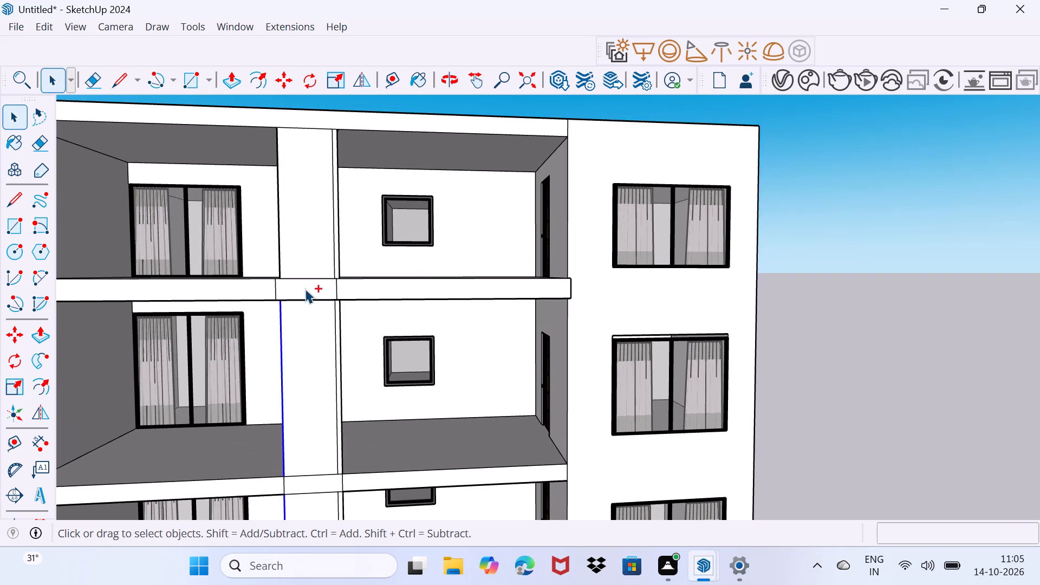
pyautogui.keyDown('ctrl'); pyautogui.click(279, 256); pyautogui.keyUp('ctrl')
pyautogui.keyDown('ctrl'); pyautogui.scroll(-6, 292, 289); pyautogui.keyUp('ctrl')
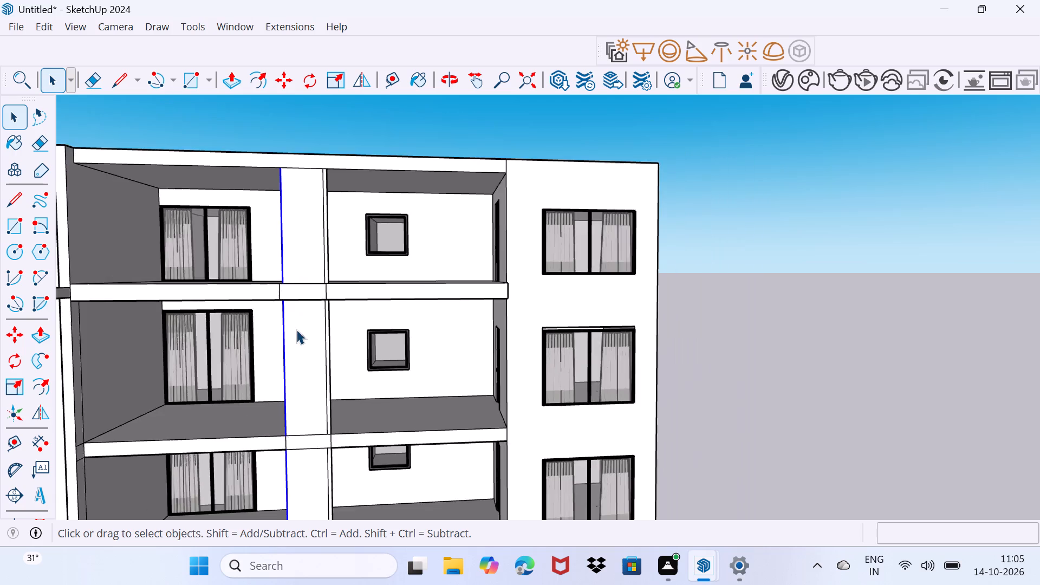
pyautogui.keyDown('ctrl'); pyautogui.scroll(-3, 296, 329); pyautogui.keyUp('ctrl')
pyautogui.keyDown('shift'); pyautogui.moveTo(303, 428); pyautogui.dragTo(322, 261, button='middle'); pyautogui.keyUp('shift')
pyautogui.scroll(4, 311, 307)
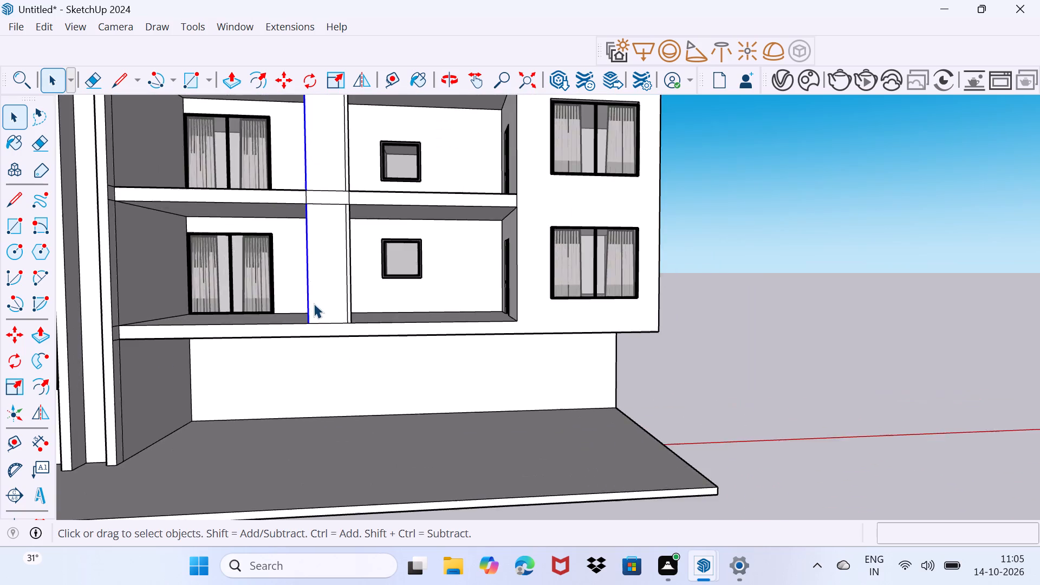
pyautogui.scroll(13, 314, 303)
pyautogui.scroll(2, 295, 353)
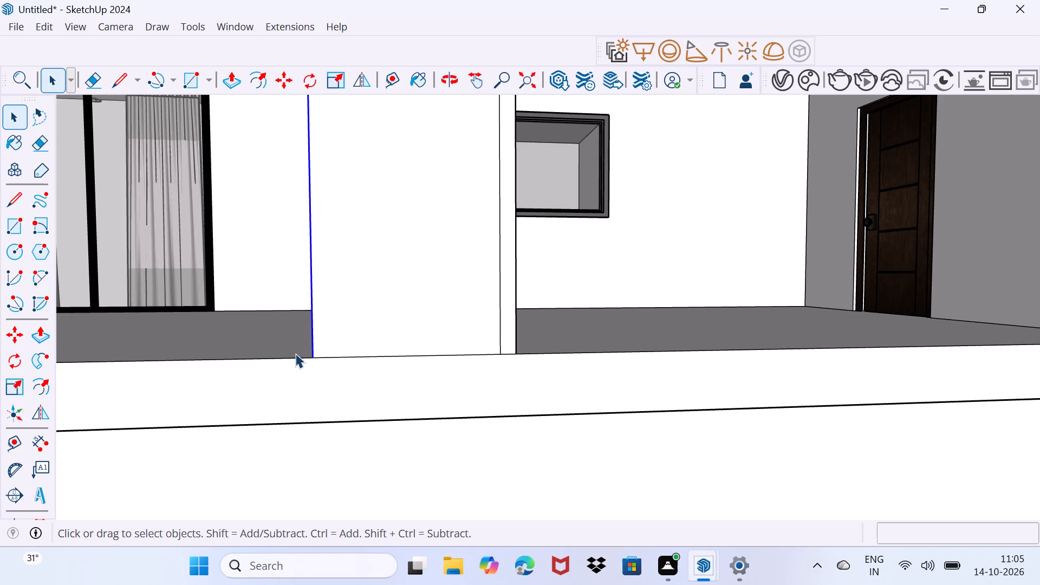
pyautogui.press('m')
pyautogui.click(314, 355)
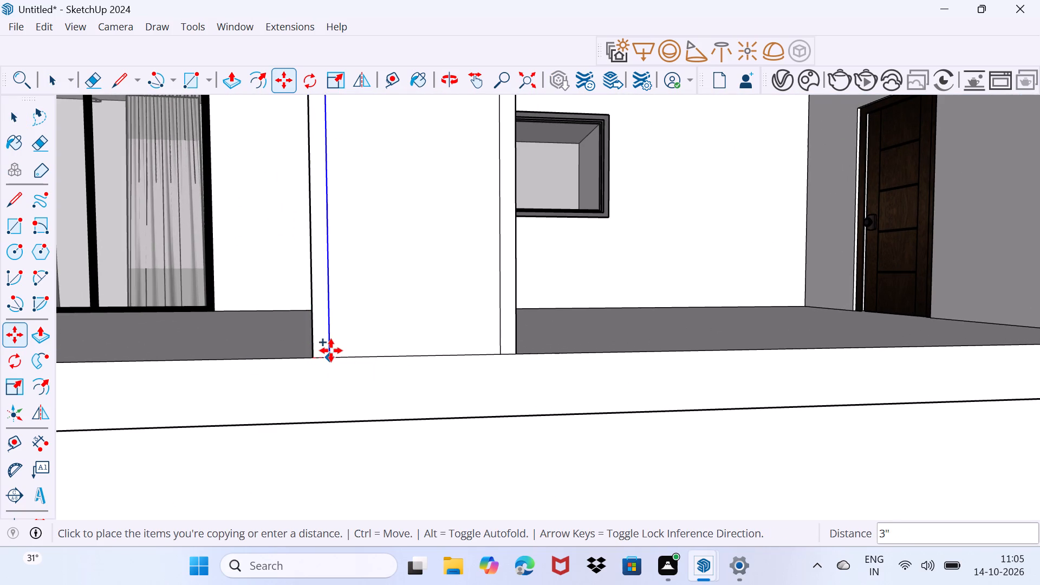
pyautogui.write('5"')
pyautogui.press('Return')
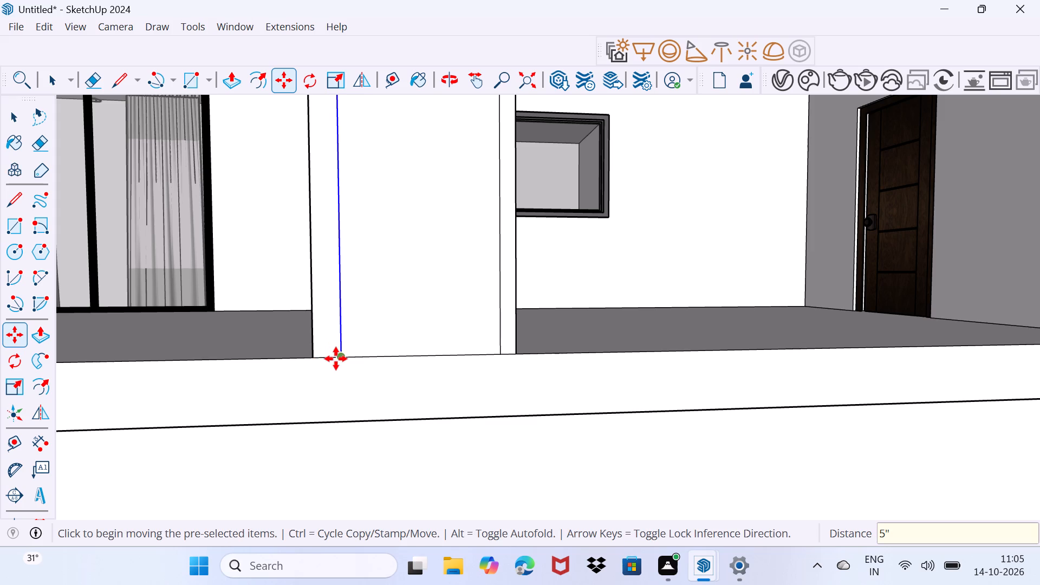
# Move these three copied lines about 1 13/16" back toward the pillar edge on the large curtained-window side.
pyautogui.click(336, 359)
pyautogui.click(331, 358)
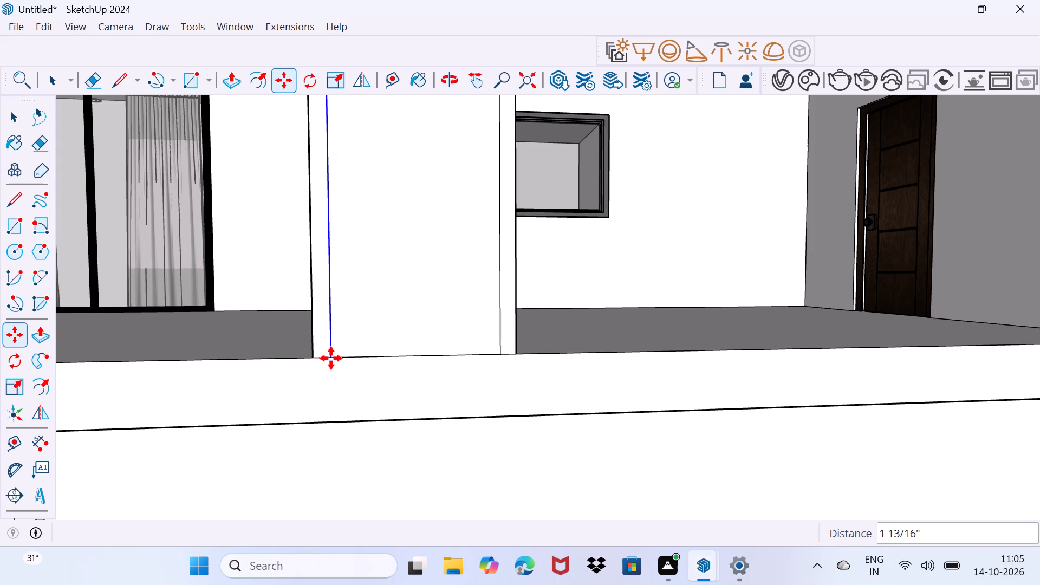
pyautogui.press('space')
pyautogui.moveTo(340, 346); pyautogui.dragTo(350, 333)
pyautogui.scroll(-14, 352, 323)
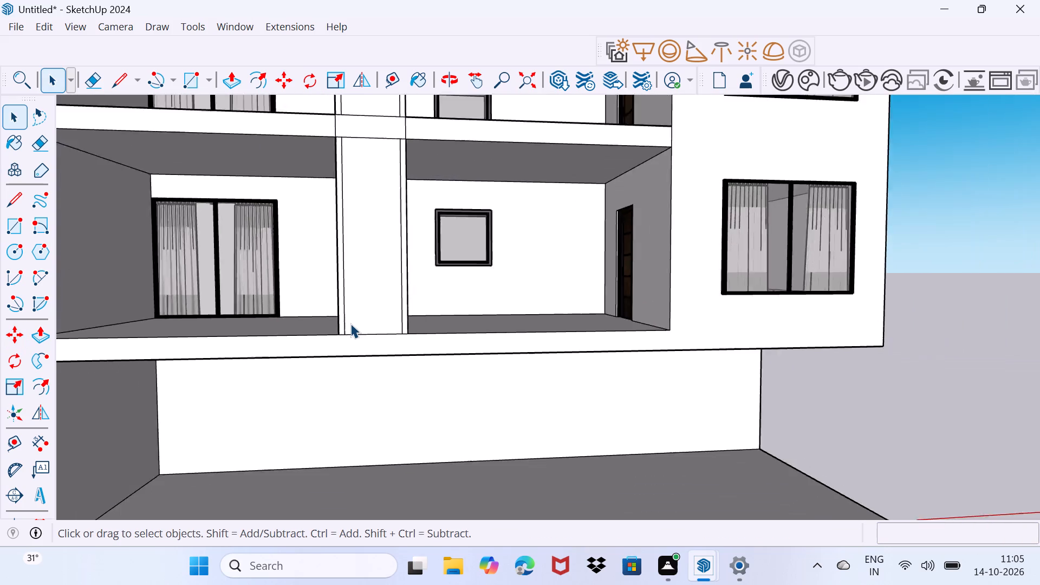
pyautogui.scroll(-6, 350, 323)
# Erase the pillar's leftover crossing lines from the top and front face of the upper balcony slab.
pyautogui.scroll(4, 364, 242)
pyautogui.moveTo(363, 223); pyautogui.dragTo(391, 348, button='middle')
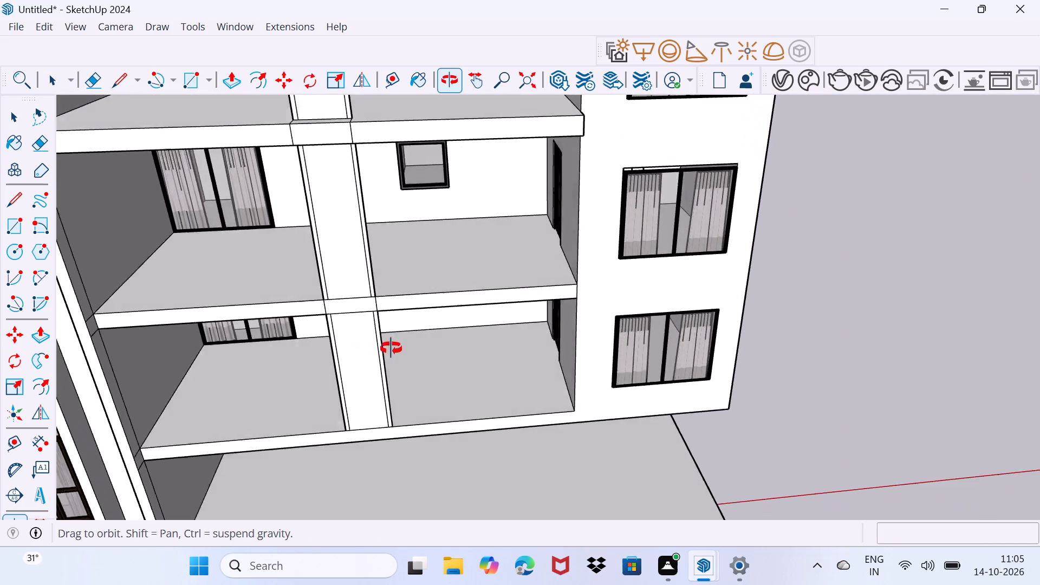
pyautogui.moveTo(391, 348); pyautogui.dragTo(409, 344, button='middle')
pyautogui.scroll(7, 330, 157)
pyautogui.moveTo(330, 157); pyautogui.dragTo(322, 205, button='middle')
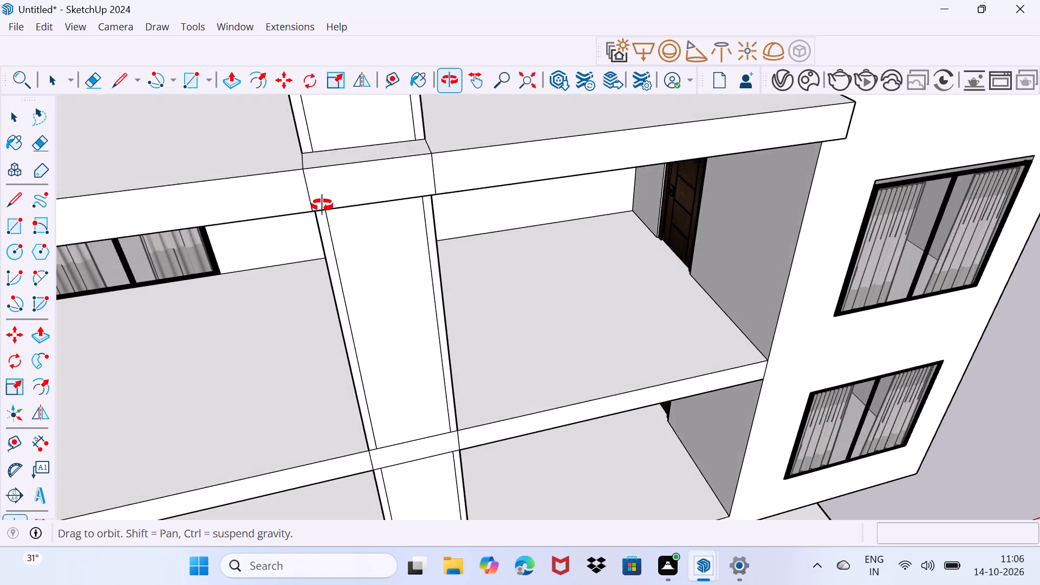
pyautogui.moveTo(322, 205); pyautogui.dragTo(322, 212, button='middle')
pyautogui.press('e')
pyautogui.click(295, 183)
pyautogui.moveTo(300, 189); pyautogui.dragTo(286, 192)
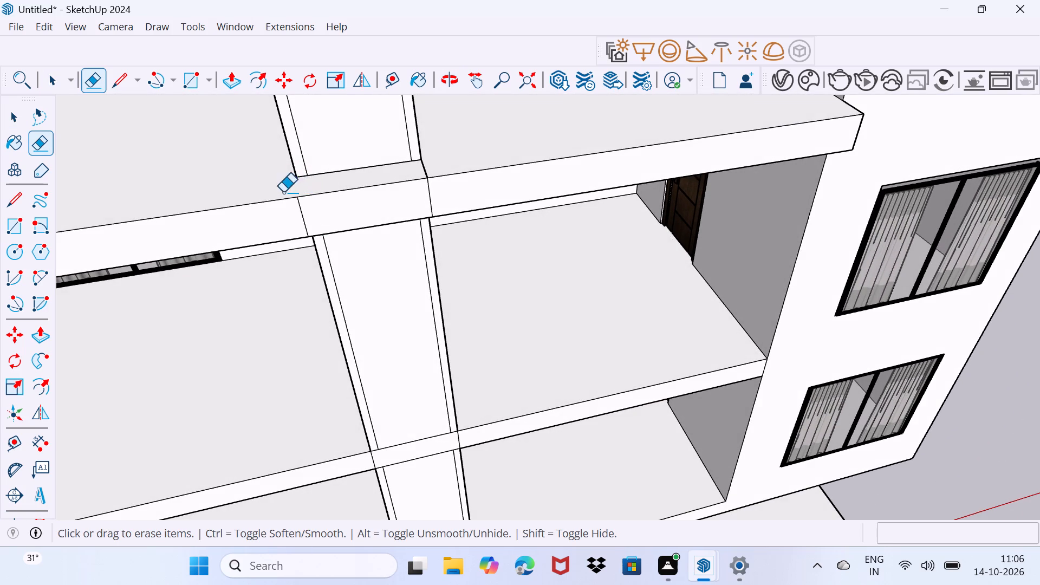
pyautogui.moveTo(302, 207); pyautogui.dragTo(288, 214)
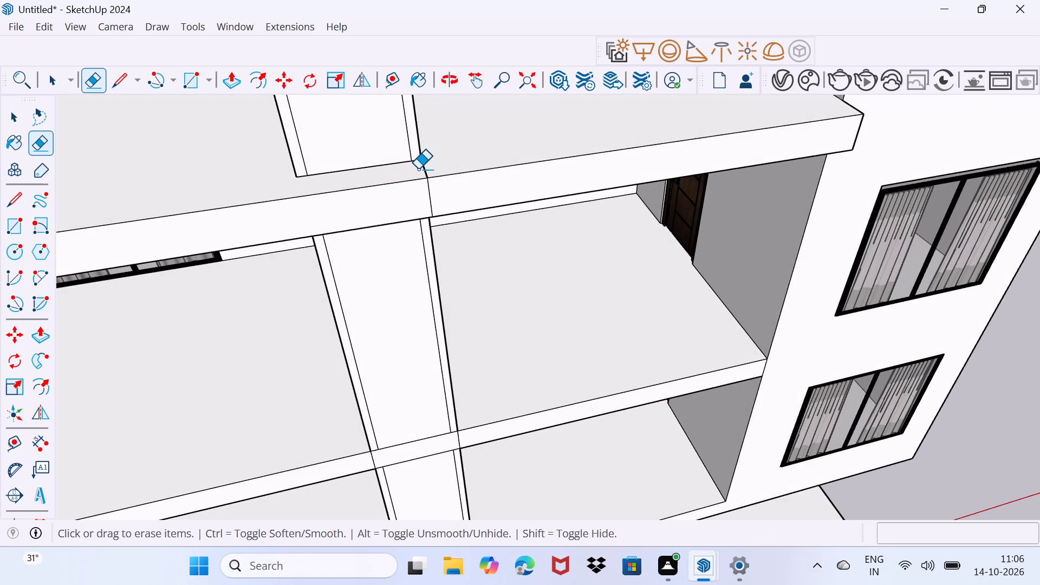
pyautogui.moveTo(418, 169); pyautogui.dragTo(438, 171)
pyautogui.moveTo(424, 195); pyautogui.dragTo(448, 192)
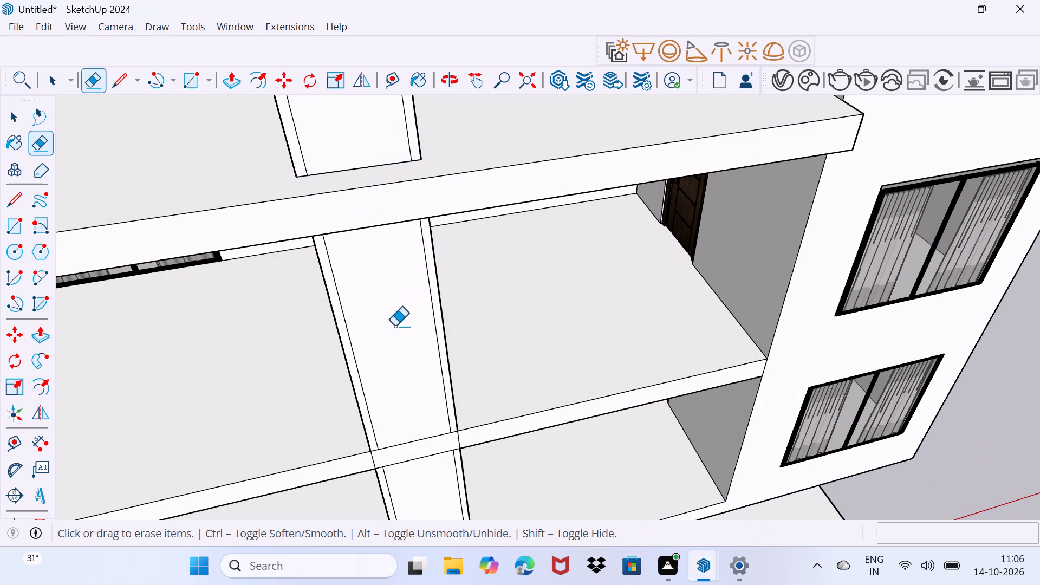
# Erase the two pillar lines crossing the front face of the balcony slab below.
pyautogui.moveTo(386, 330); pyautogui.dragTo(395, 172, button='middle')
pyautogui.scroll(3, 365, 330)
pyautogui.click(364, 327)
pyautogui.moveTo(368, 325); pyautogui.dragTo(344, 325)
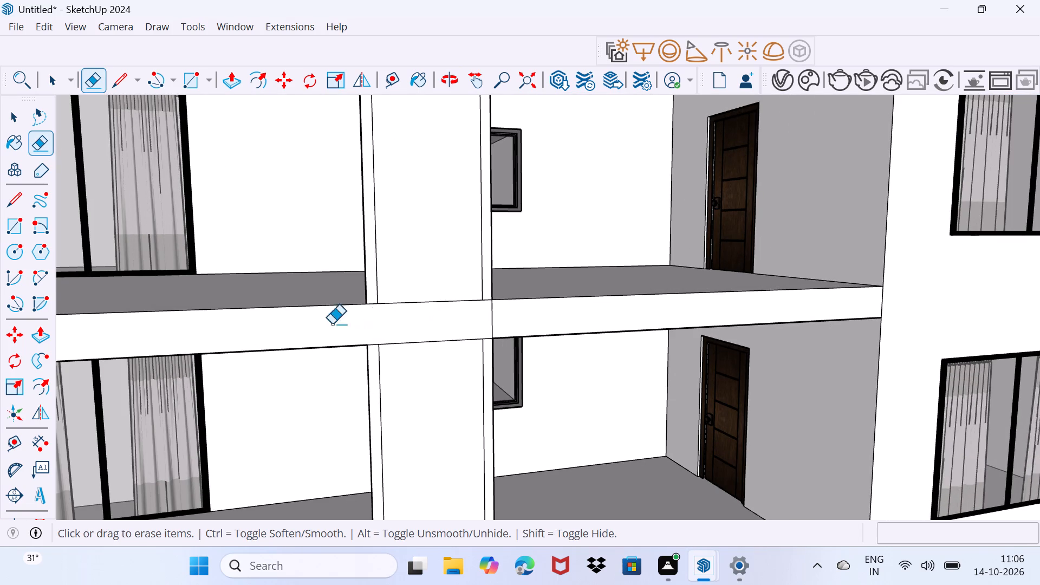
pyautogui.moveTo(495, 320); pyautogui.dragTo(465, 320)
pyautogui.scroll(3, 474, 304)
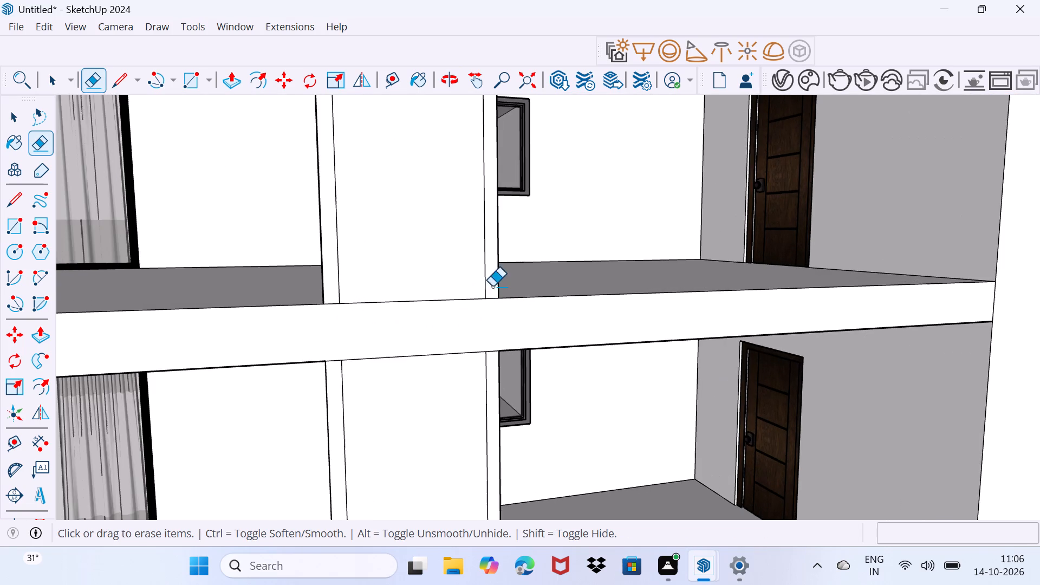
# Erase the two short pillar lines on the underside of the upper balcony slab.
pyautogui.moveTo(495, 282); pyautogui.dragTo(516, 187, button='middle')
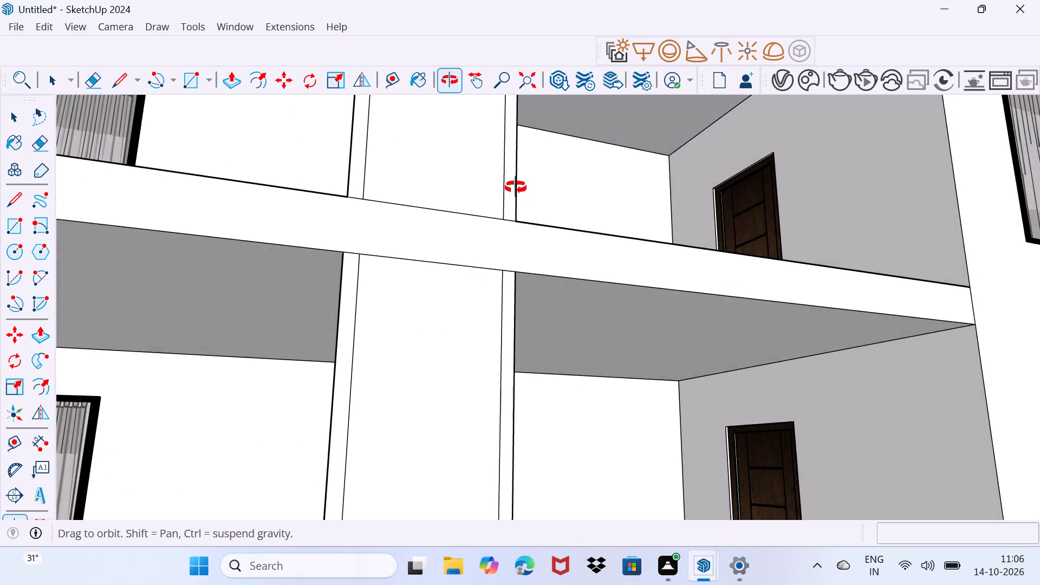
pyautogui.moveTo(516, 187); pyautogui.dragTo(549, 281, button='middle')
pyautogui.scroll(-12, 550, 278)
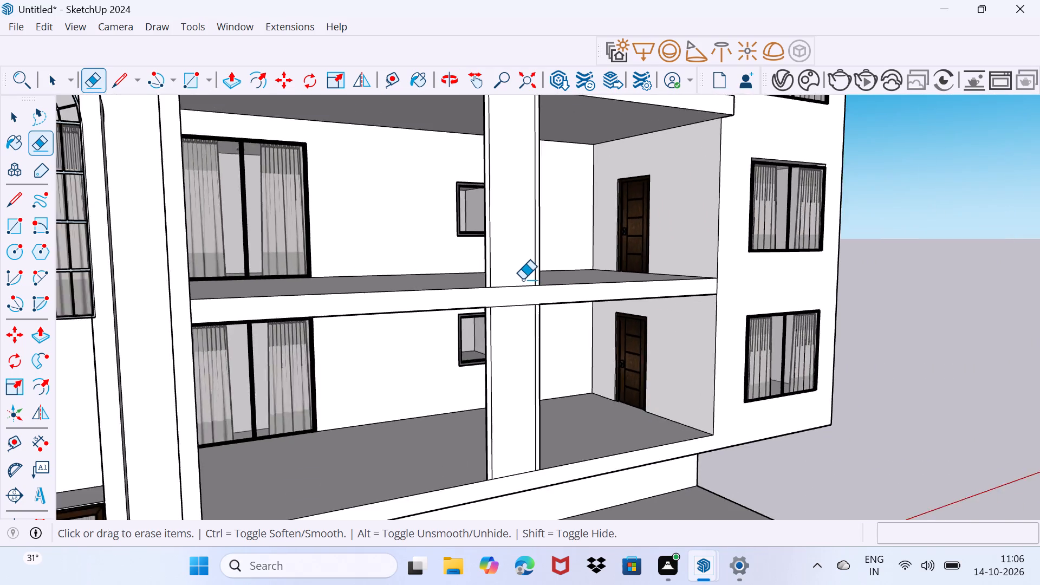
pyautogui.scroll(-7, 523, 279)
pyautogui.scroll(9, 521, 184)
pyautogui.moveTo(505, 170); pyautogui.dragTo(500, 191, button='middle')
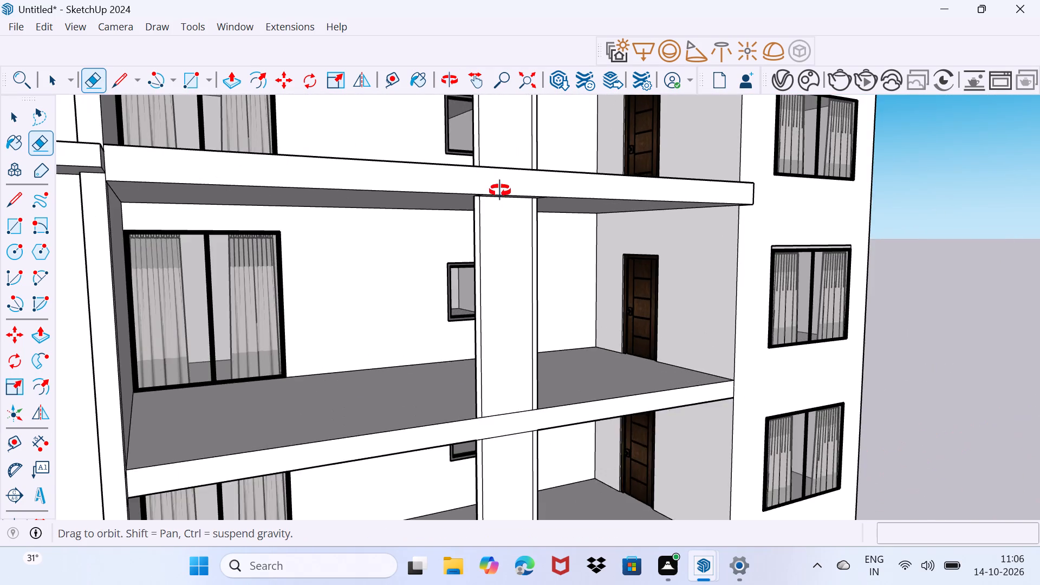
pyautogui.moveTo(500, 191); pyautogui.dragTo(444, 63, button='middle')
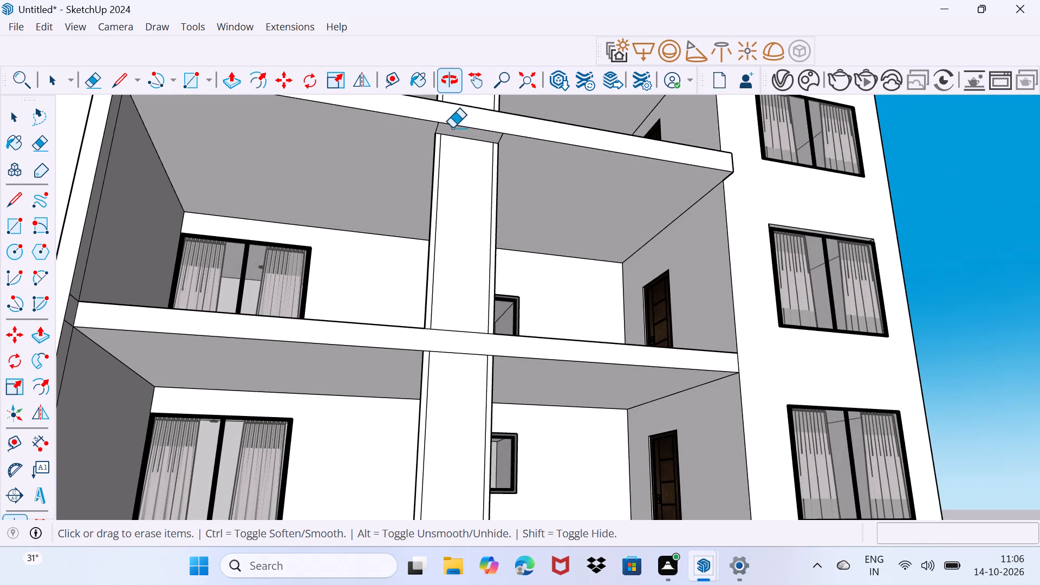
pyautogui.click(438, 129)
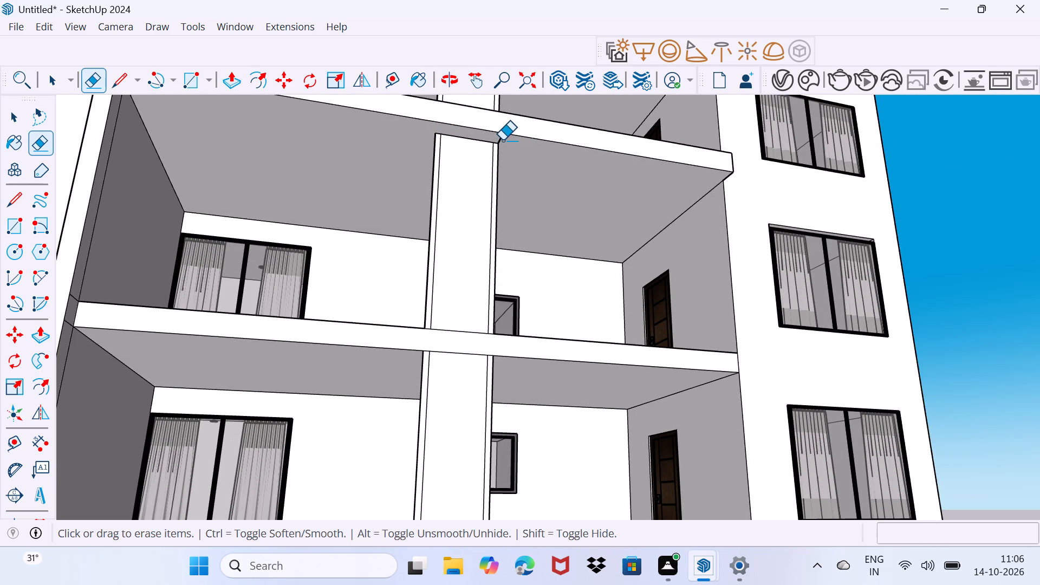
pyautogui.click(503, 140)
pyautogui.press('space')
# Push/Pull the lower balcony slab's front face slightly outward, so it projects beyond the pillar.
pyautogui.scroll(-5, 461, 228)
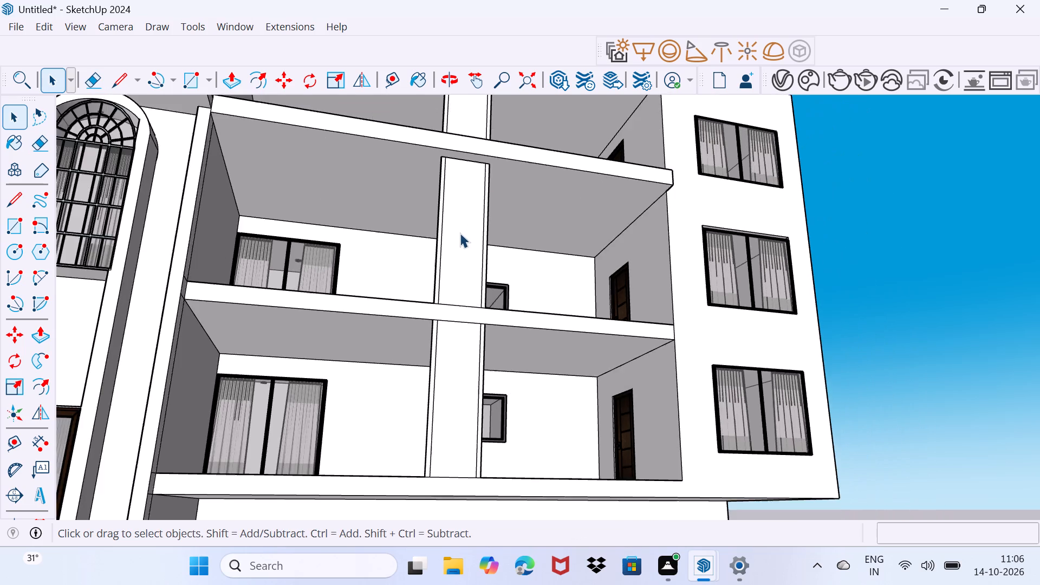
pyautogui.scroll(-3, 460, 233)
pyautogui.moveTo(476, 263); pyautogui.dragTo(508, 425, button='middle')
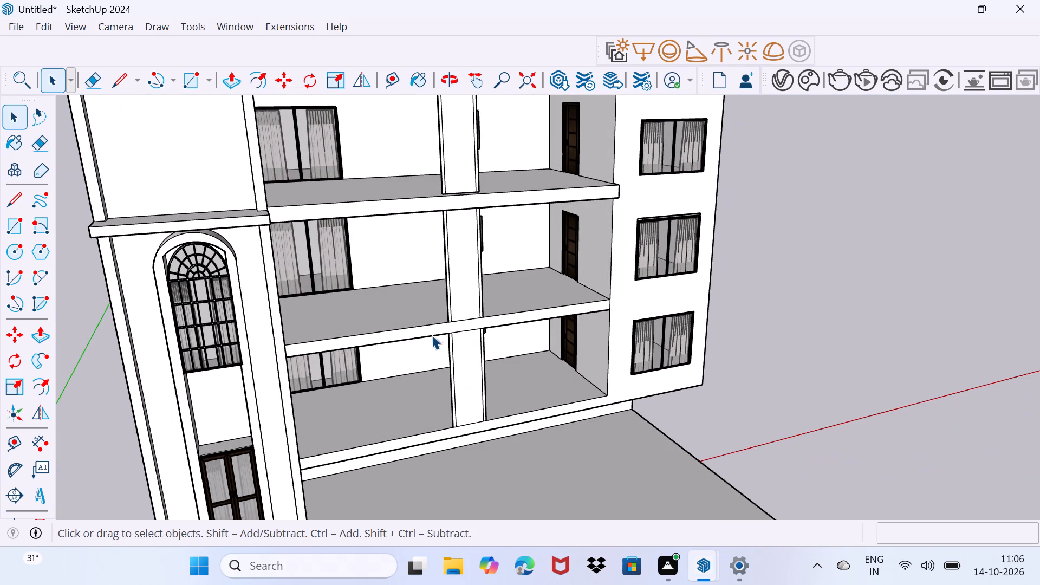
pyautogui.click(433, 333)
pyautogui.press('p')
pyautogui.click(433, 333)
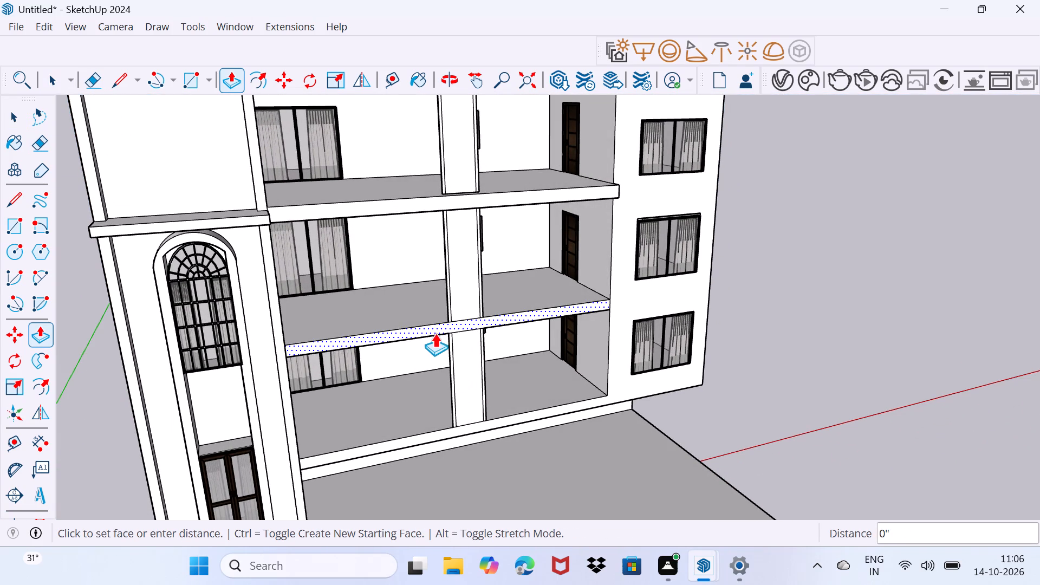
pyautogui.click(439, 331)
pyautogui.press('space')
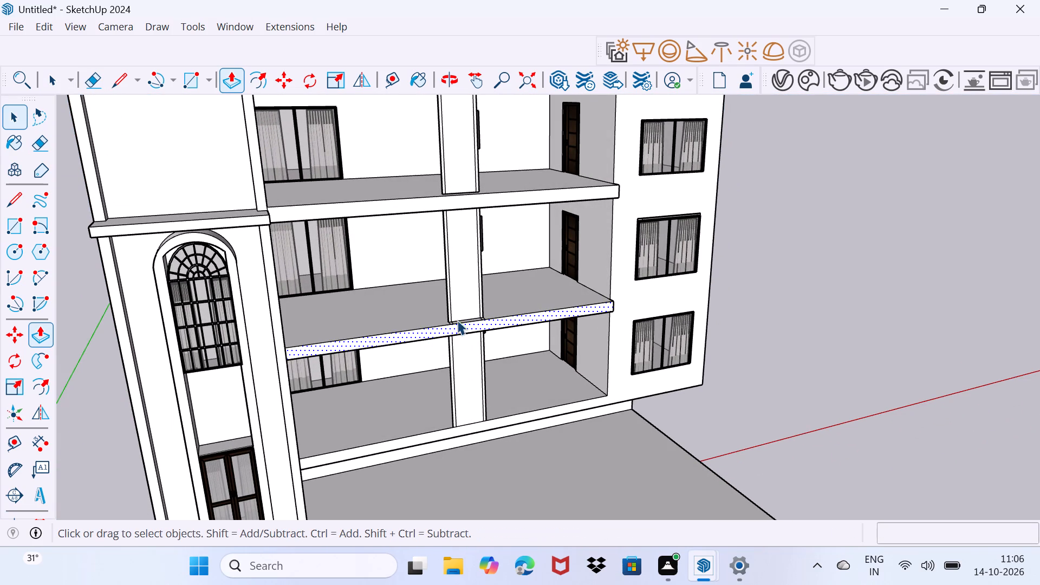
pyautogui.moveTo(508, 305); pyautogui.dragTo(522, 270)
# Erase the short pillar lines on the top and underside of the projecting lower balcony slab.
pyautogui.scroll(8, 476, 302)
pyautogui.moveTo(472, 309); pyautogui.dragTo(490, 342, button='middle')
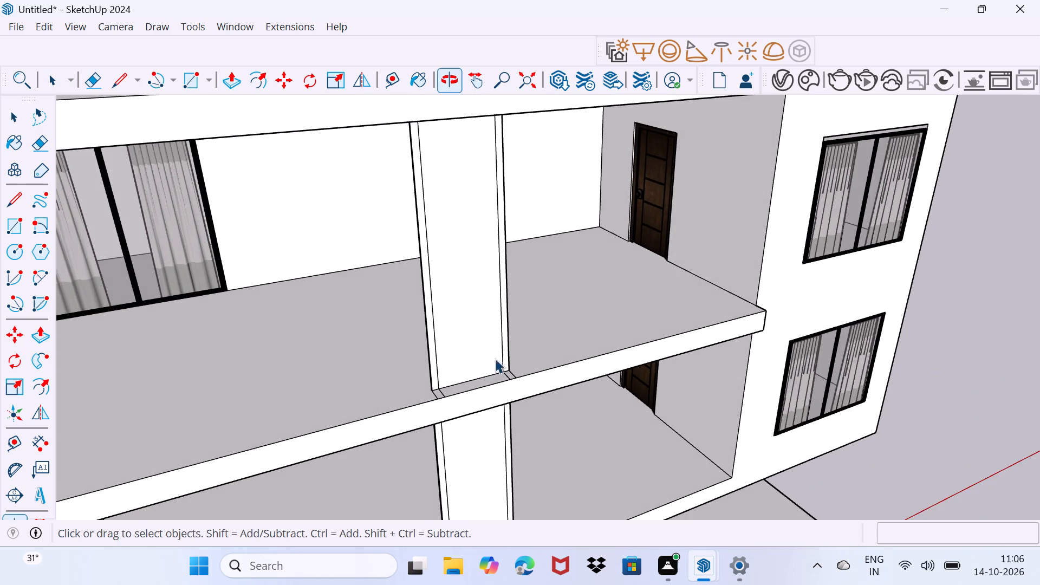
pyautogui.scroll(8, 460, 374)
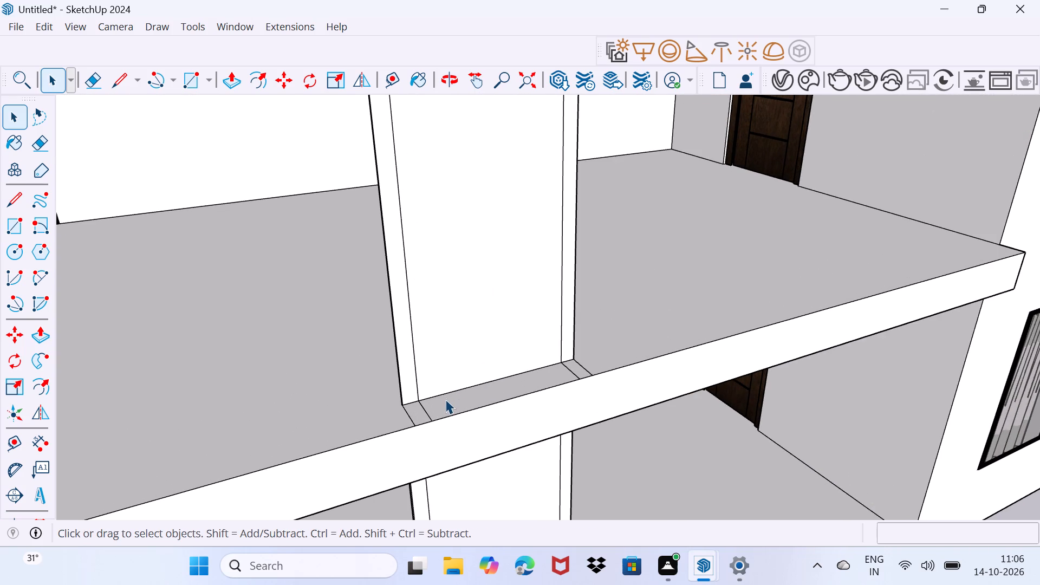
pyautogui.press('e')
pyautogui.moveTo(405, 419); pyautogui.dragTo(553, 369)
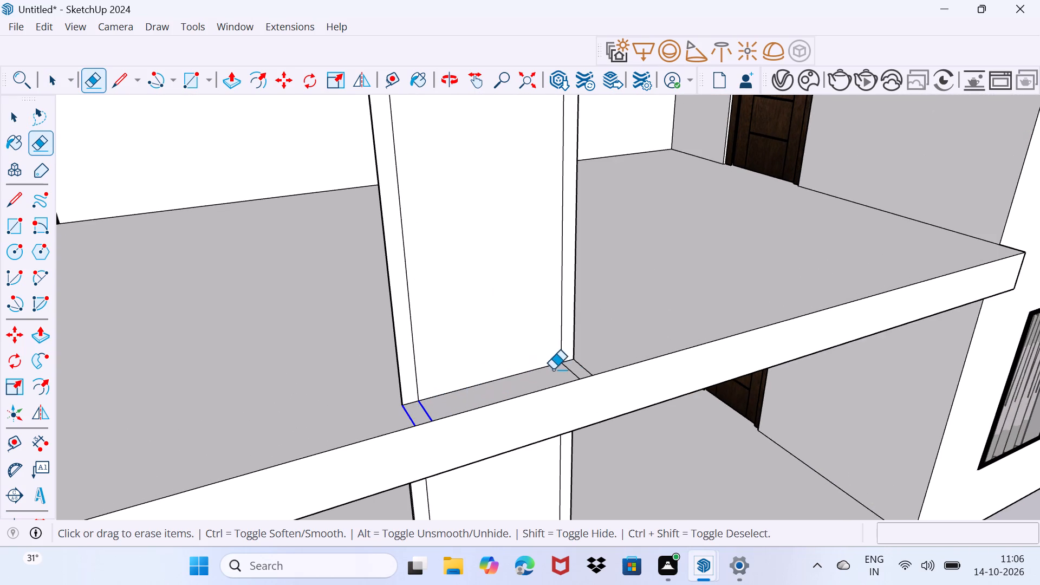
pyautogui.moveTo(553, 369); pyautogui.dragTo(596, 361)
pyautogui.moveTo(472, 393); pyautogui.dragTo(668, 354, button='middle')
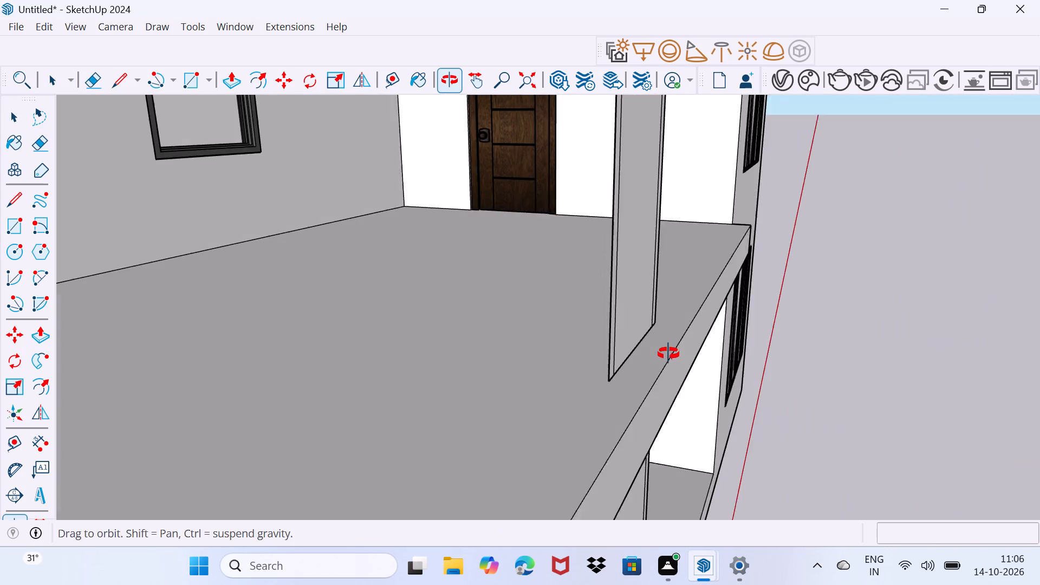
pyautogui.moveTo(668, 354); pyautogui.dragTo(512, 130, button='middle')
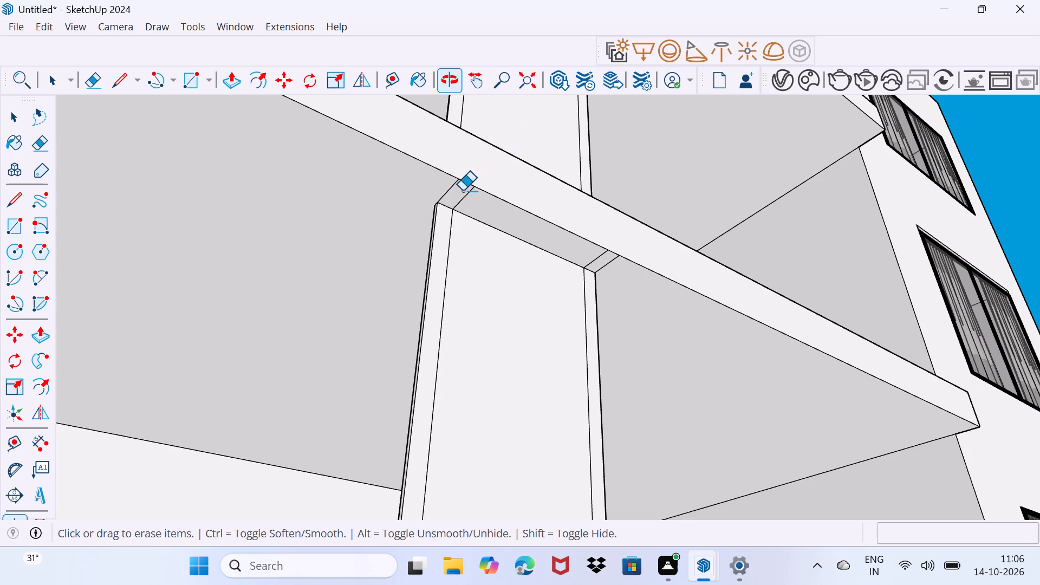
pyautogui.moveTo(449, 191); pyautogui.dragTo(491, 200)
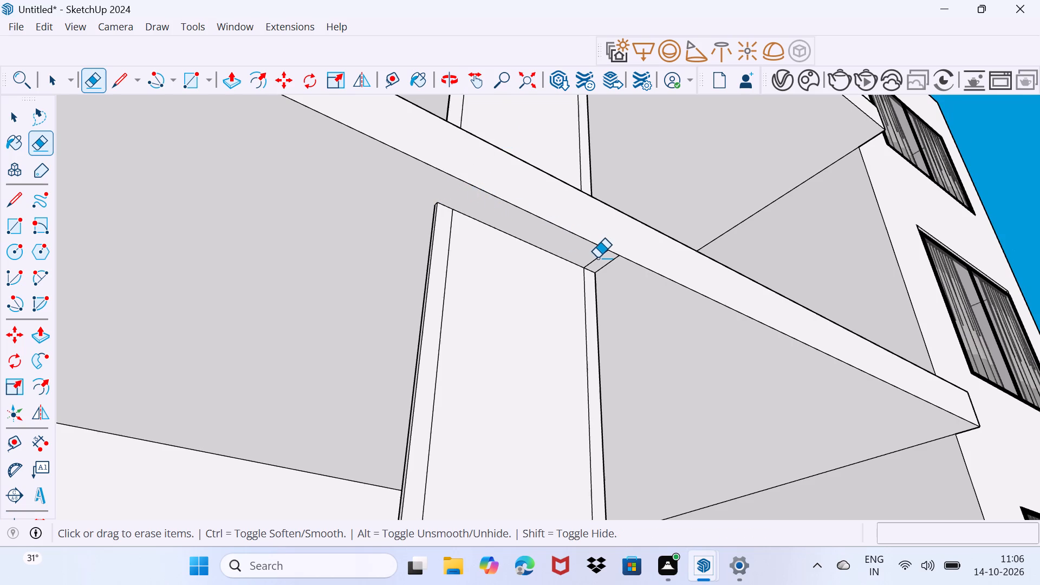
pyautogui.moveTo(598, 257); pyautogui.dragTo(620, 270)
pyautogui.press('space')
# Pull the pillar's narrow border strip on the large curtained-window side out 1" on the middle balcony storey.
pyautogui.scroll(-3, 569, 303)
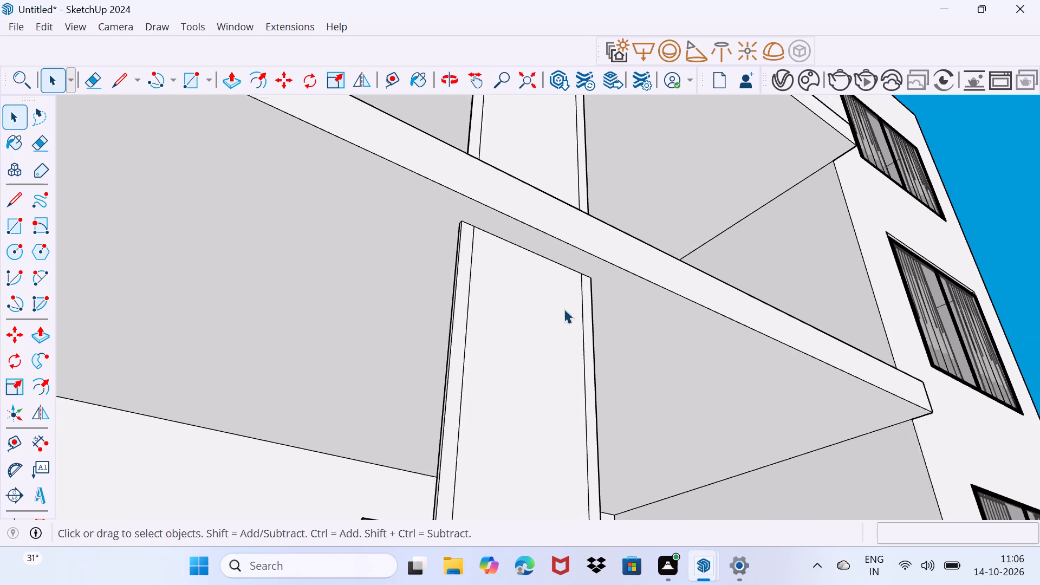
pyautogui.scroll(-15, 564, 309)
pyautogui.moveTo(549, 311); pyautogui.dragTo(446, 431, button='middle')
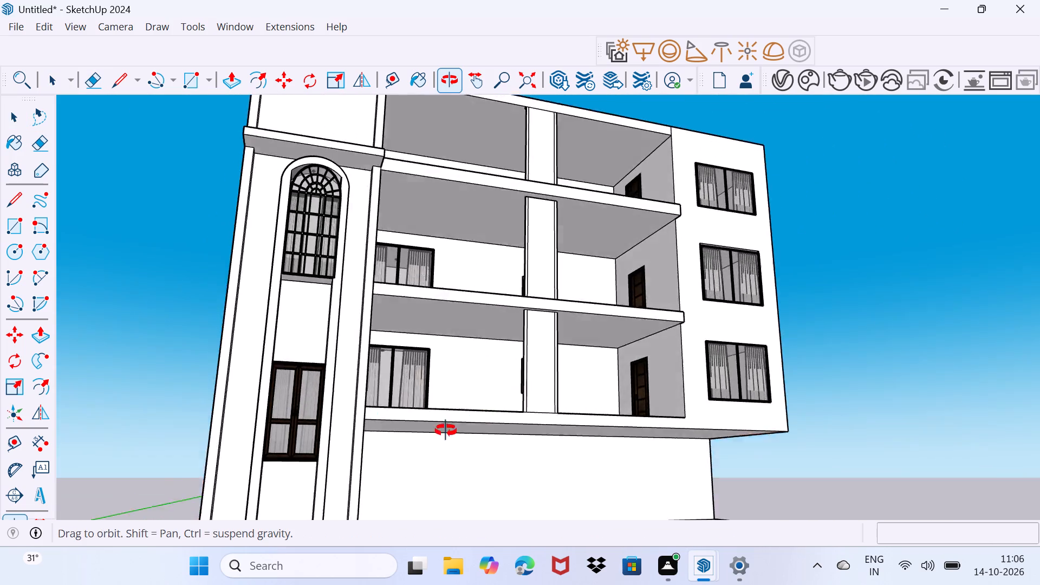
pyautogui.moveTo(446, 431); pyautogui.dragTo(445, 433, button='middle')
pyautogui.scroll(8, 516, 276)
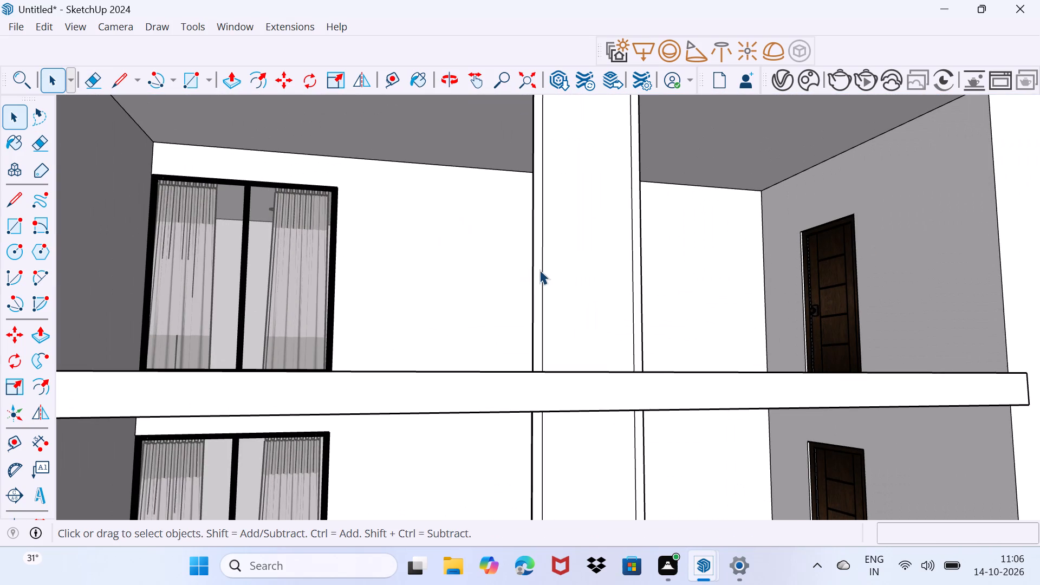
pyautogui.click(539, 270)
pyautogui.press('0')
pyautogui.click(539, 270)
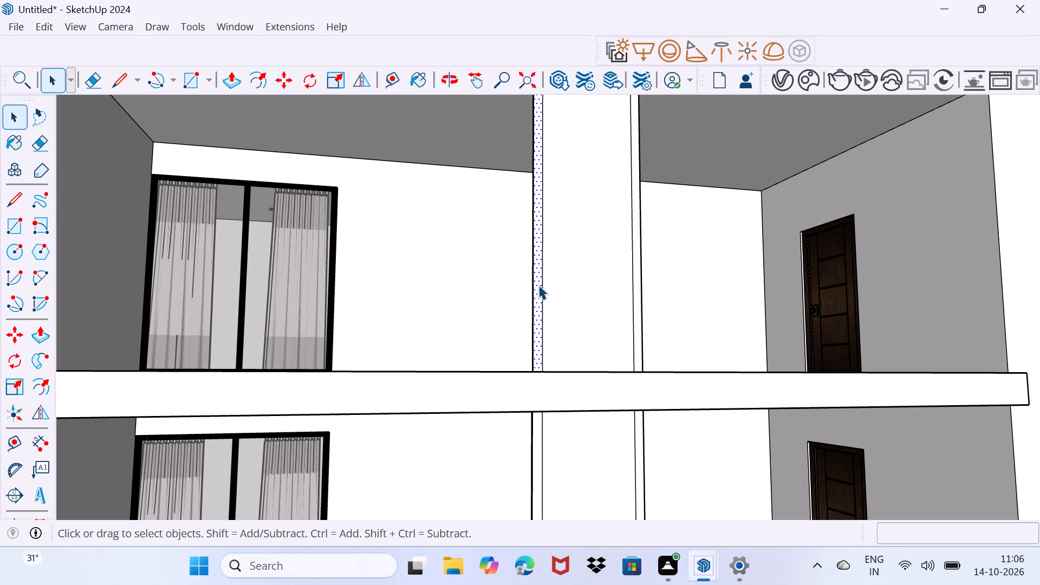
pyautogui.click(538, 285)
pyautogui.press('p')
pyautogui.click(537, 294)
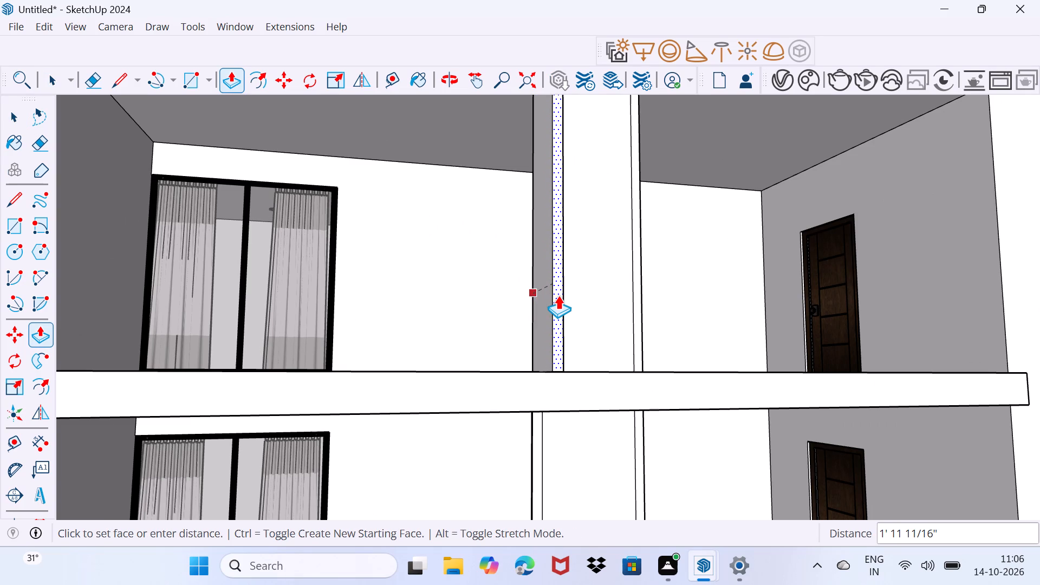
pyautogui.press('1')
pyautogui.hotkey('shift', '"')
pyautogui.press('Return')
# Repeat the 1" pull on the middle storey's other pillar border strip and on both strips of the bottom balcony storey.
pyautogui.scroll(3, 547, 339)
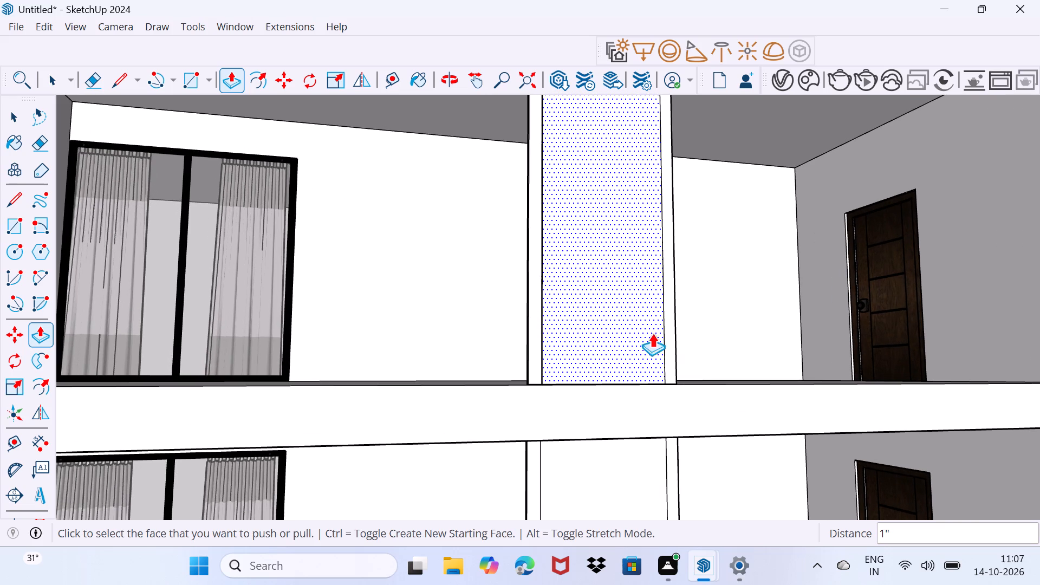
pyautogui.doubleClick(671, 331)
pyautogui.scroll(-2, 636, 399)
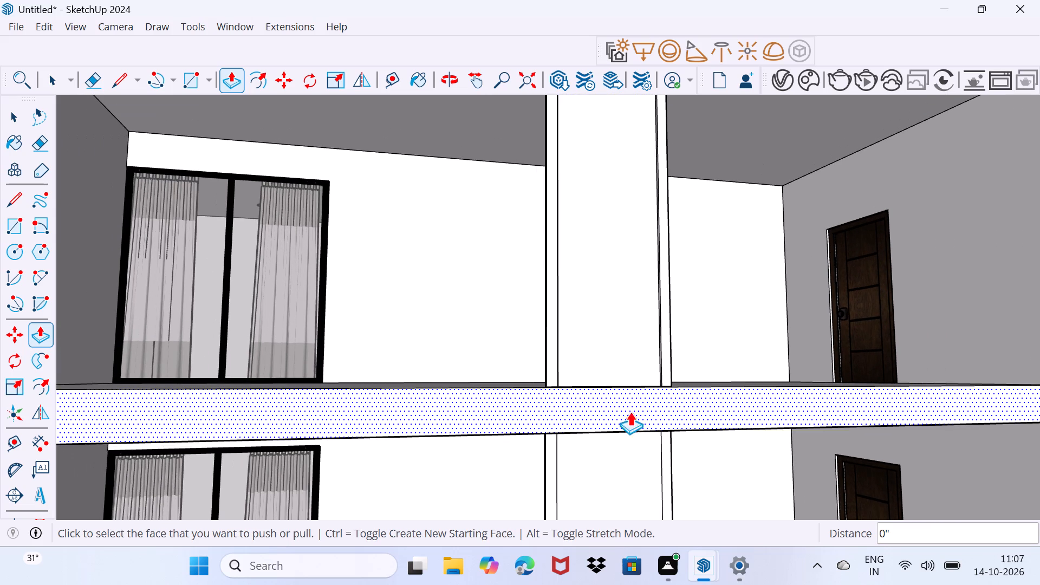
pyautogui.keyDown('shift'); pyautogui.moveTo(627, 432); pyautogui.dragTo(593, 197, button='middle'); pyautogui.keyUp('shift')
pyautogui.doubleClick(516, 363)
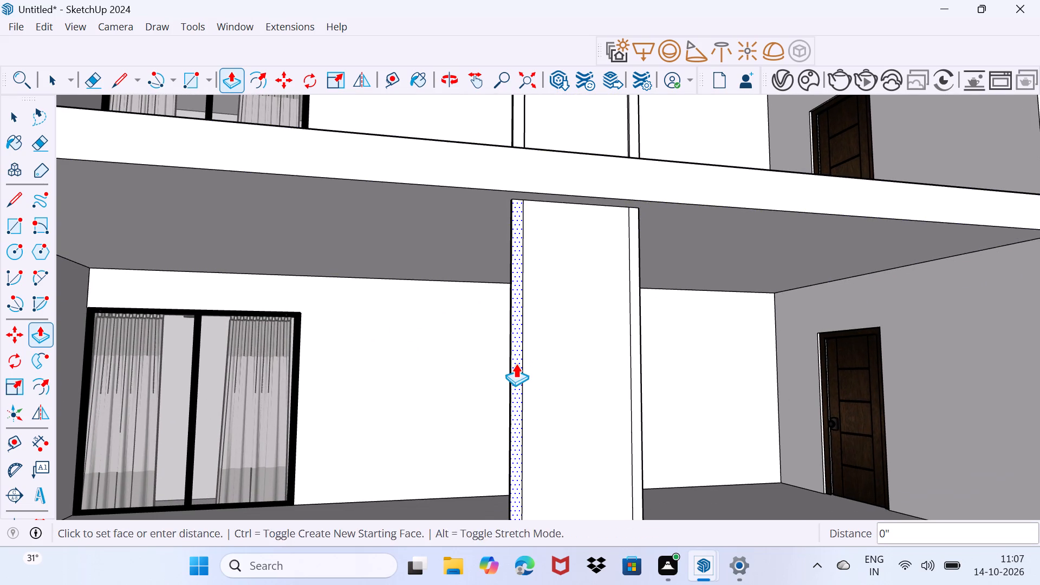
pyautogui.doubleClick(635, 365)
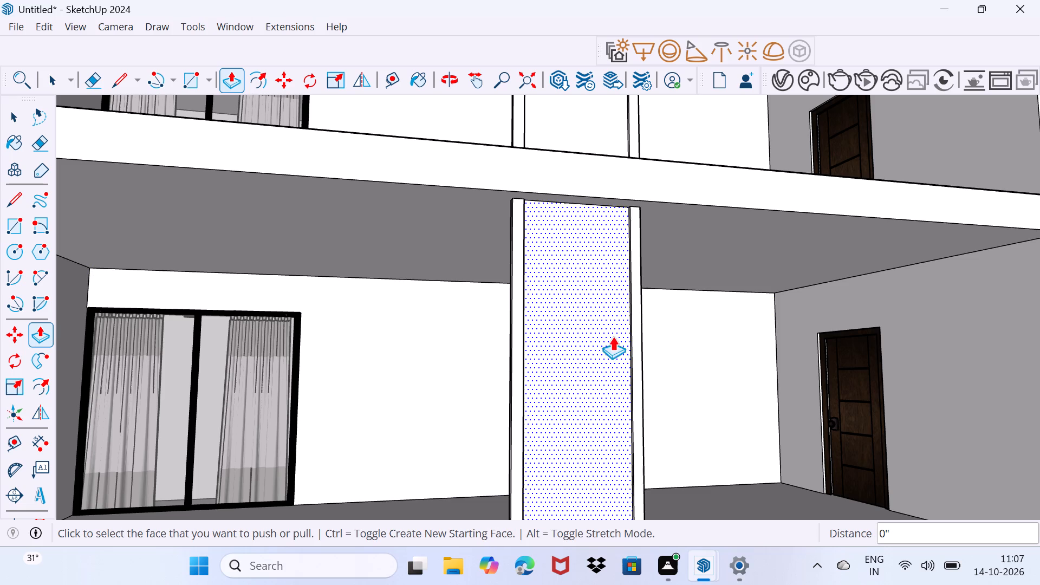
# Repeat the 1" pull on both narrow border strips of the pillar on the top balcony storey.
pyautogui.scroll(-7, 613, 336)
pyautogui.moveTo(602, 304); pyautogui.dragTo(572, 497, button='middle')
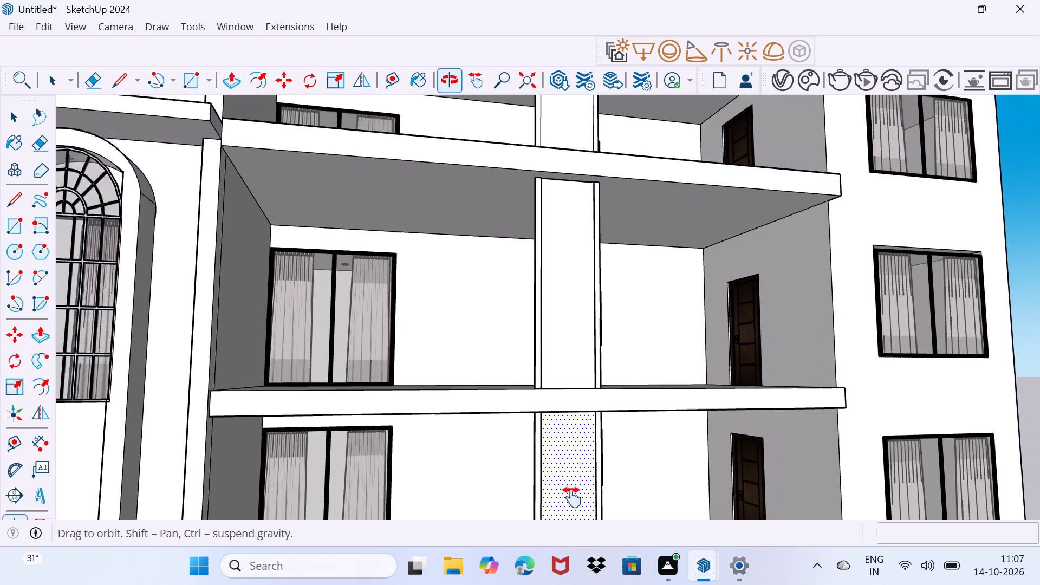
pyautogui.moveTo(572, 497); pyautogui.dragTo(572, 496, button='middle')
pyautogui.scroll(6, 529, 177)
pyautogui.moveTo(533, 176); pyautogui.dragTo(504, 262, button='middle')
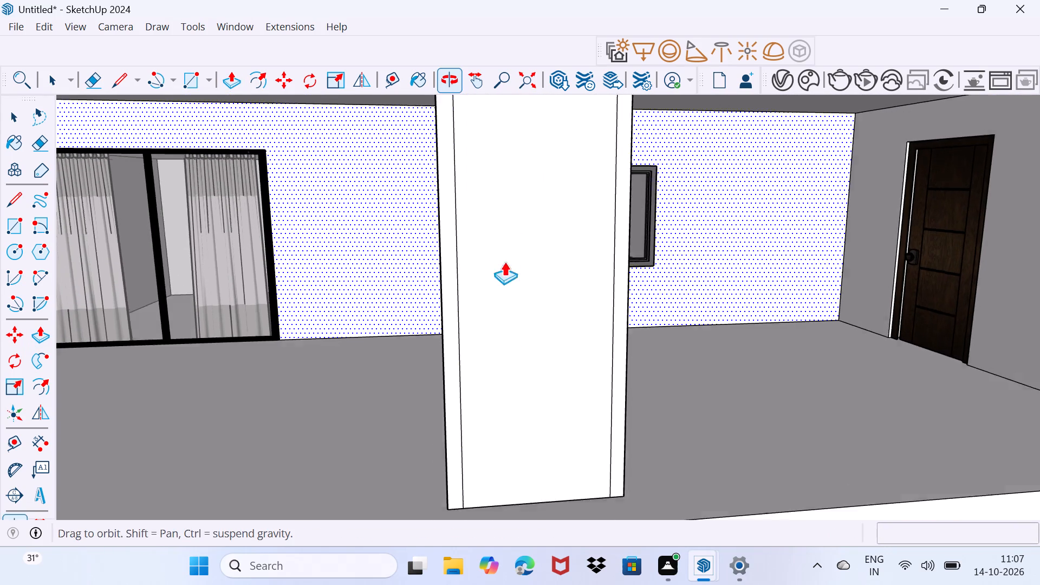
pyautogui.moveTo(504, 262); pyautogui.dragTo(503, 261, button='middle')
pyautogui.doubleClick(440, 342)
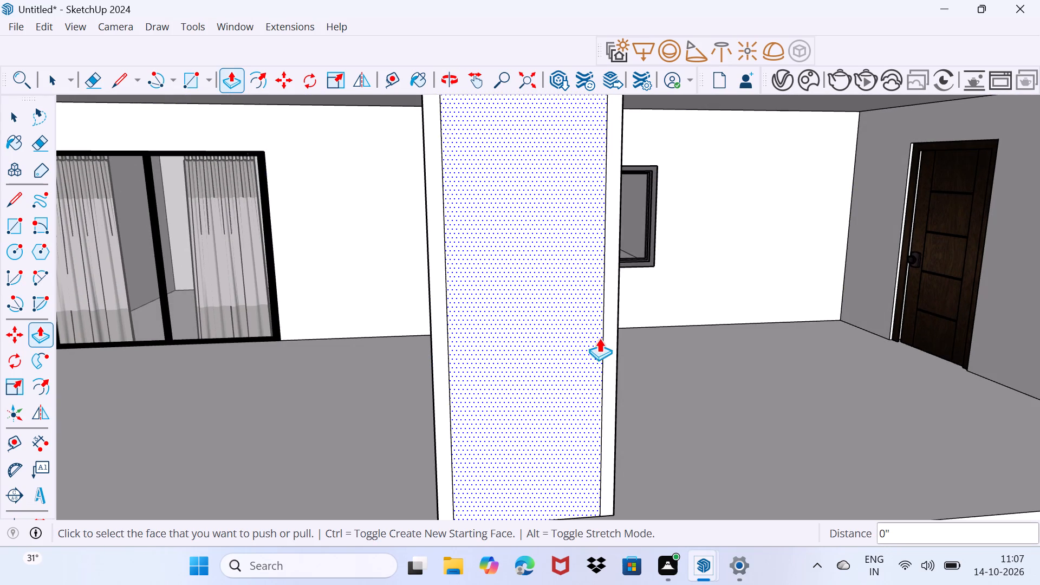
pyautogui.doubleClick(613, 335)
pyautogui.press('space')
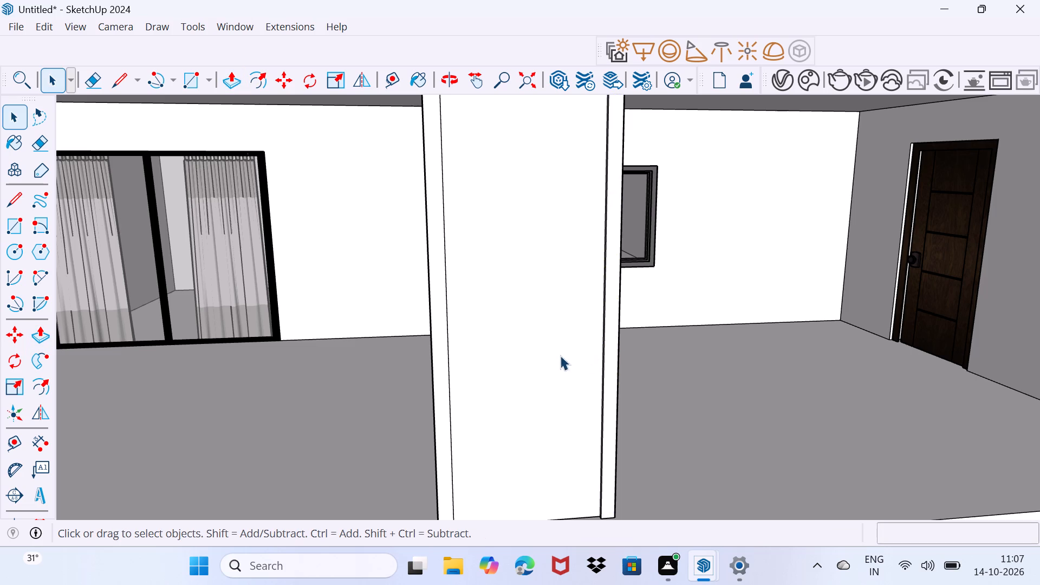
# Copy the top storey pillar's recessed inner edge across to the opposite border and divide the distance by 7 into equal strips.
pyautogui.scroll(-4, 488, 294)
pyautogui.moveTo(478, 302); pyautogui.dragTo(608, 279, button='middle')
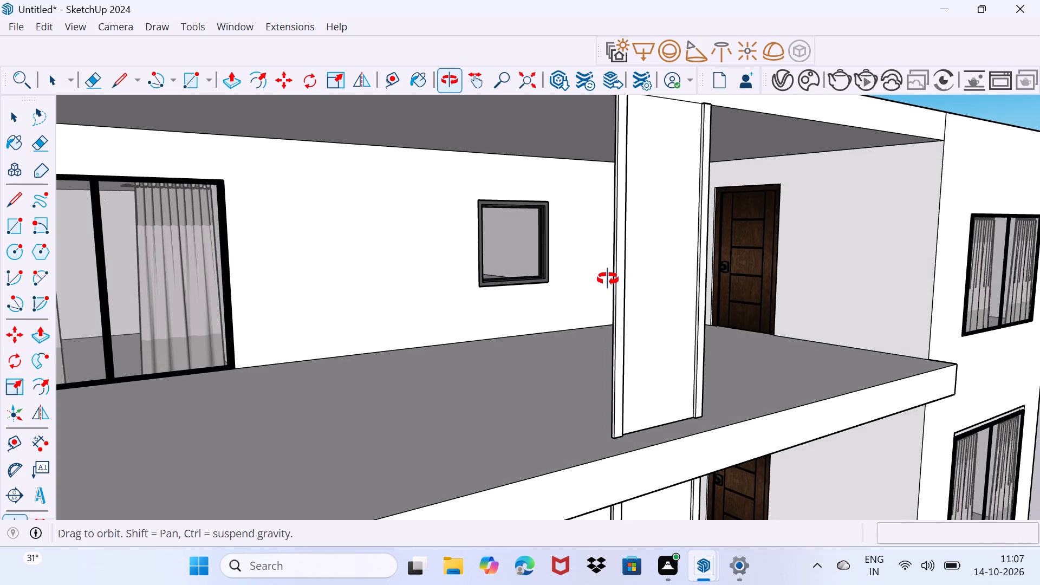
pyautogui.moveTo(608, 279); pyautogui.dragTo(471, 243, button='middle')
pyautogui.scroll(-10, 473, 246)
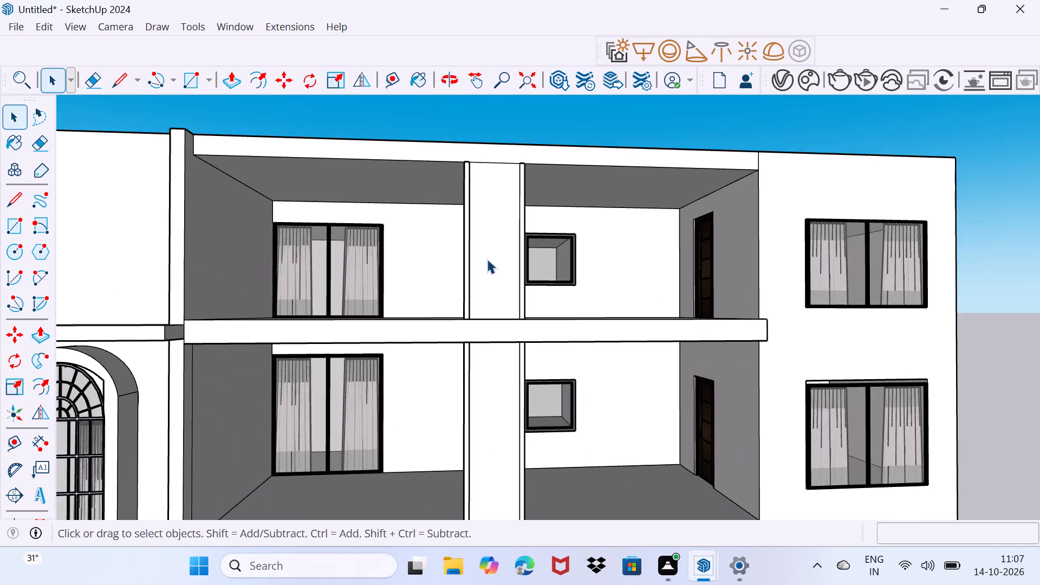
pyautogui.scroll(-2, 487, 259)
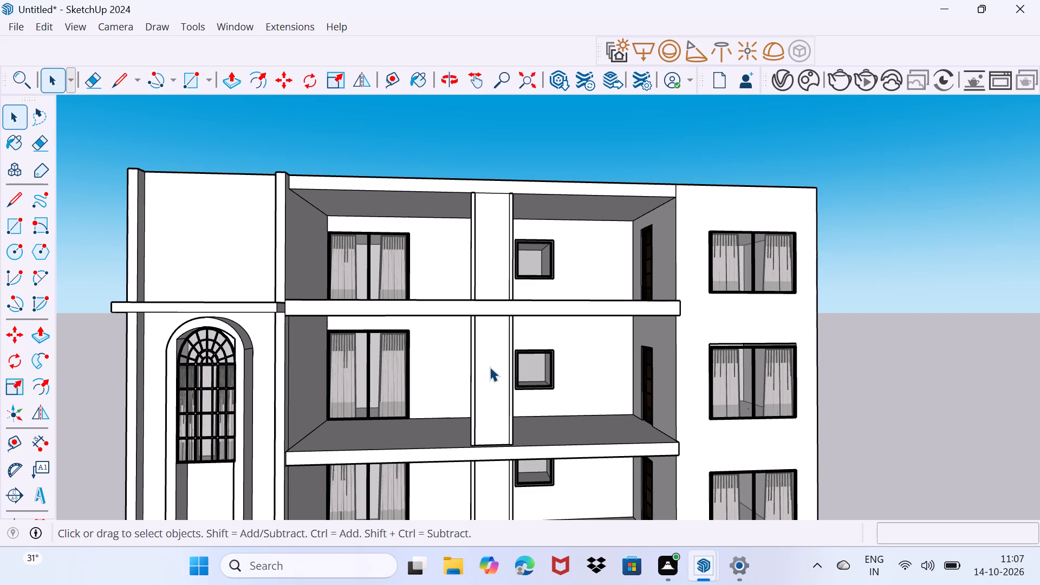
pyautogui.scroll(6, 474, 288)
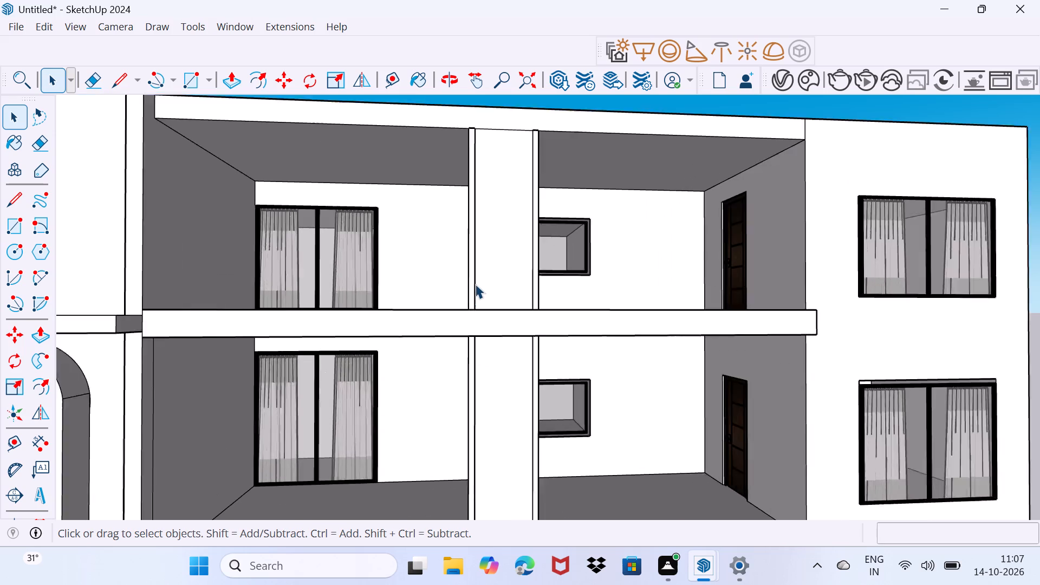
pyautogui.scroll(4, 475, 284)
pyautogui.moveTo(474, 285); pyautogui.dragTo(436, 320, button='middle')
pyautogui.scroll(6, 441, 361)
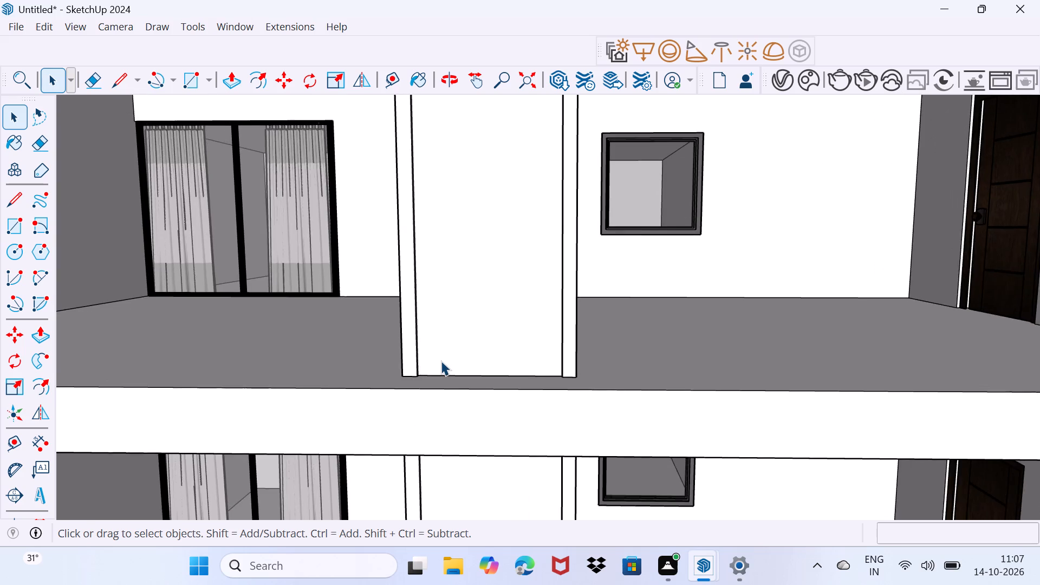
pyautogui.scroll(3, 441, 361)
pyautogui.moveTo(426, 358); pyautogui.dragTo(404, 370, button='middle')
pyautogui.click(406, 374)
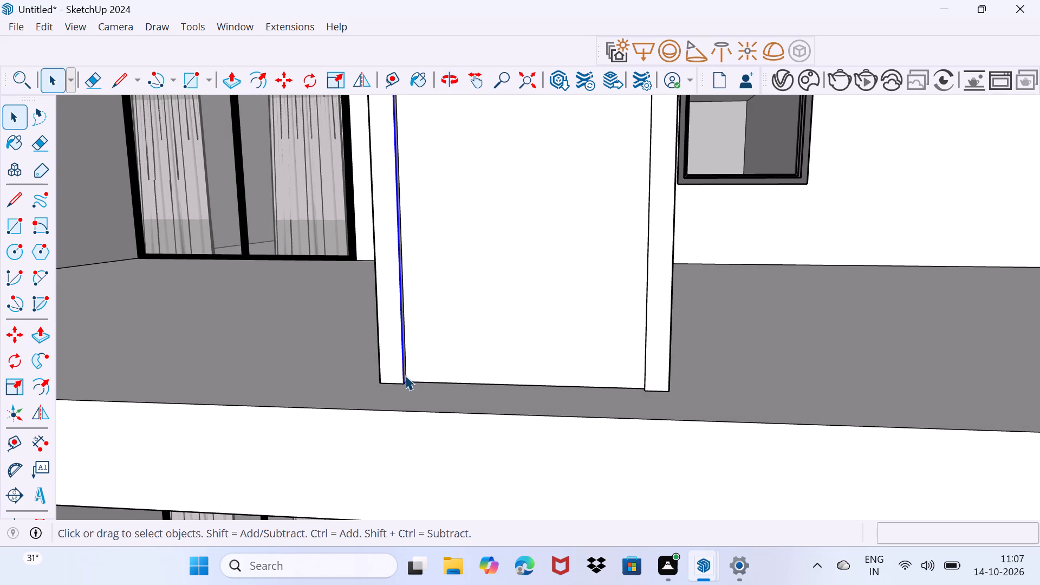
pyautogui.moveTo(412, 379); pyautogui.dragTo(440, 344)
pyautogui.scroll(8, 414, 361)
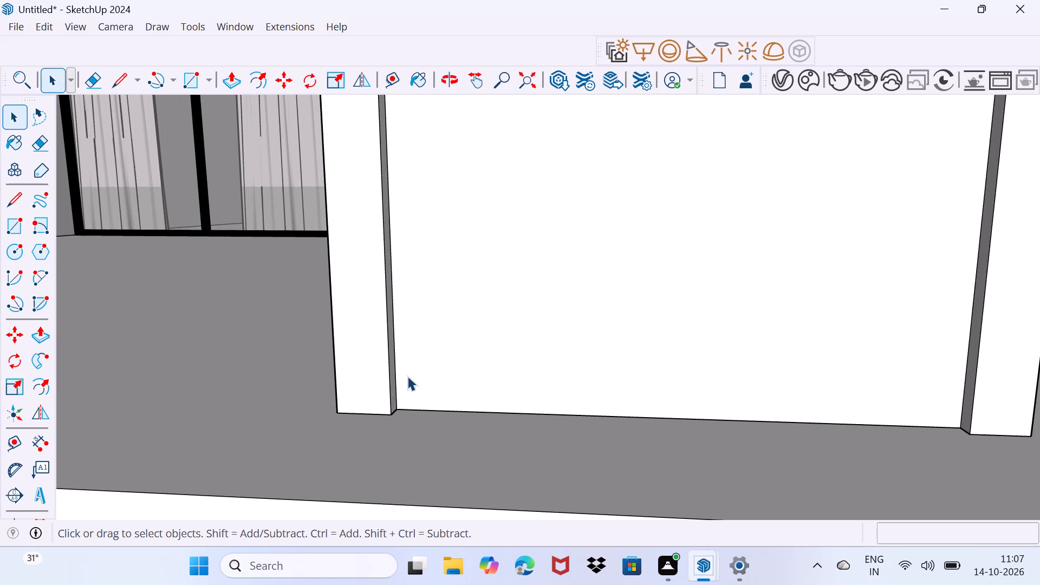
pyautogui.click(396, 388)
pyautogui.scroll(-3, 401, 388)
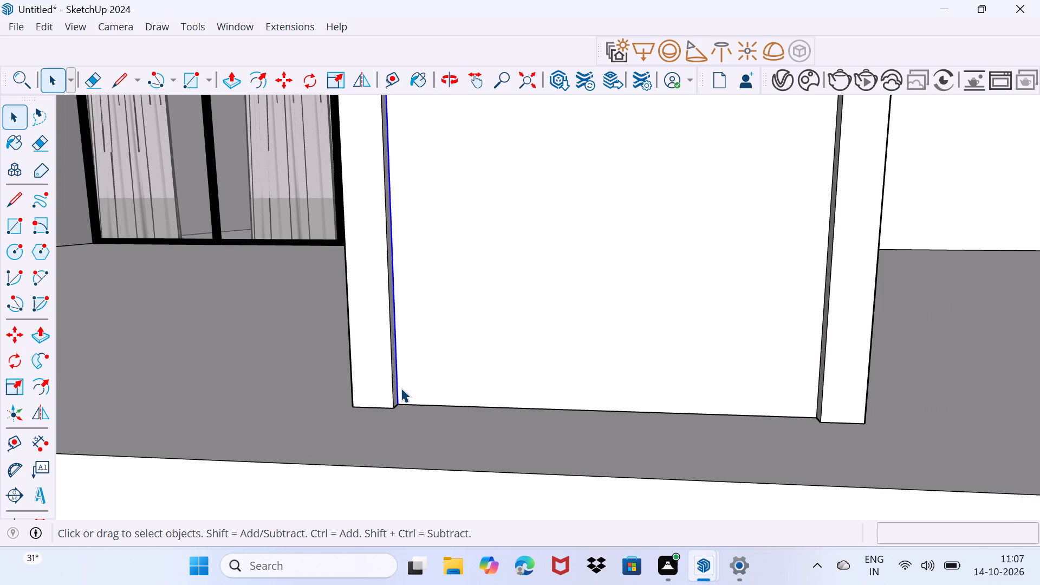
pyautogui.press('m')
pyautogui.click(400, 405)
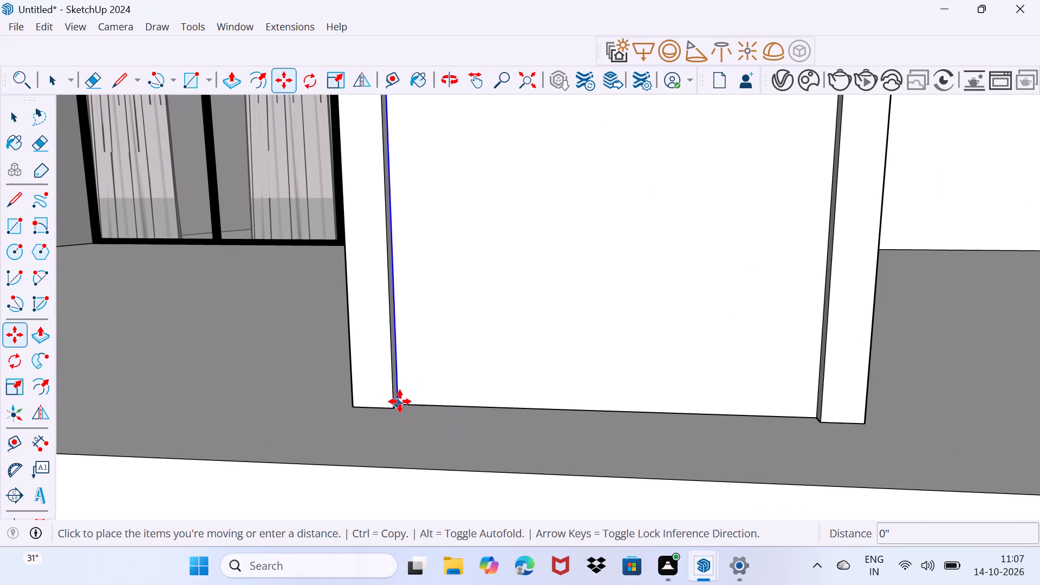
pyautogui.scroll(3, 802, 427)
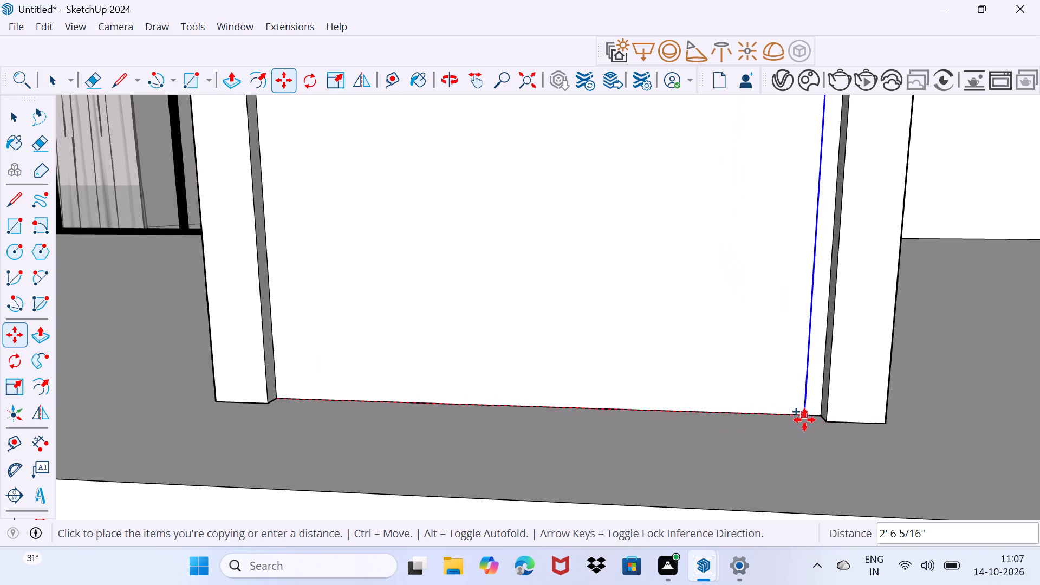
pyautogui.scroll(3, 804, 420)
pyautogui.moveTo(807, 420); pyautogui.dragTo(844, 425, button='middle')
pyautogui.click(809, 401)
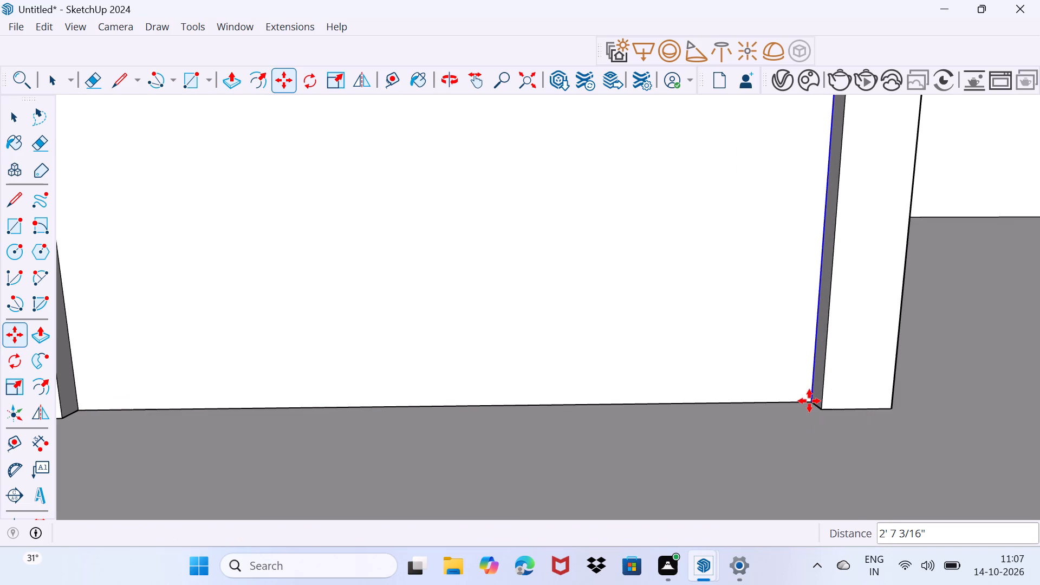
pyautogui.press('/')
pyautogui.press('7')
pyautogui.press('Return')
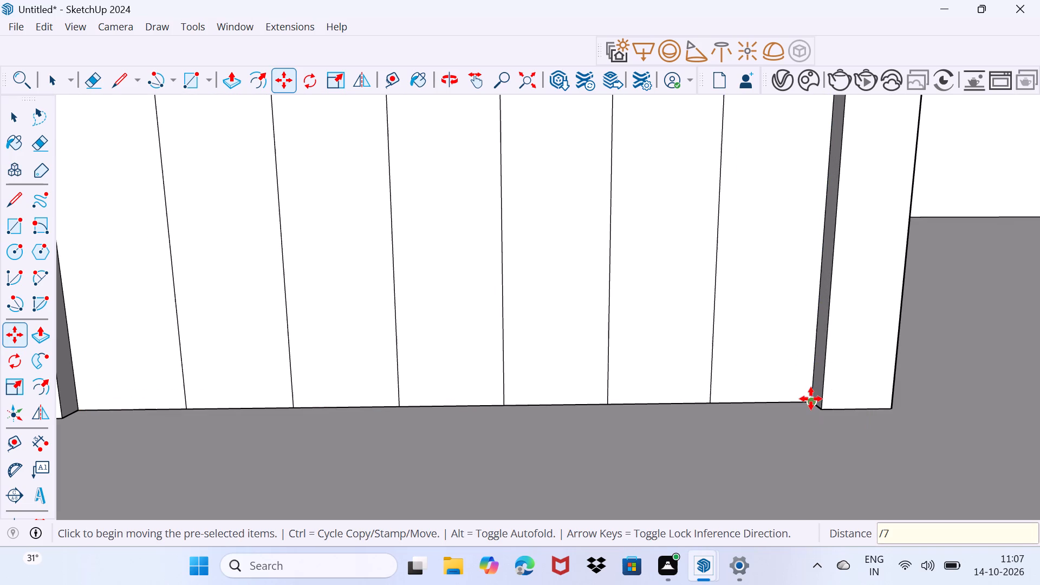
pyautogui.scroll(-18, 655, 375)
pyautogui.press('space')
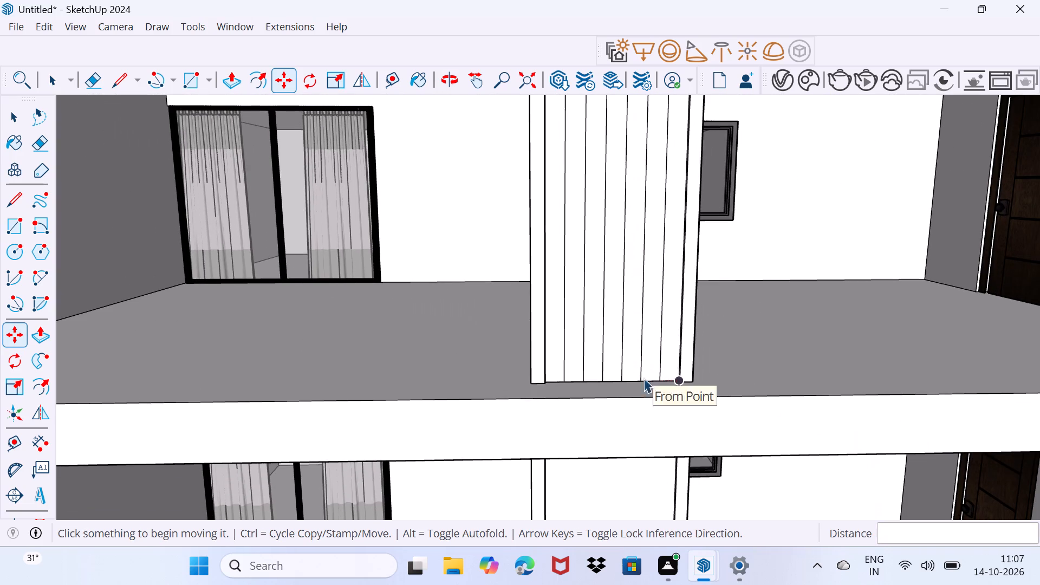
pyautogui.moveTo(611, 437); pyautogui.dragTo(641, 402)
# Copy the middle storey pillar's recessed inner edge across to the opposite border and divide the distance by 7.
pyautogui.moveTo(617, 440); pyautogui.dragTo(594, 168, button='middle')
pyautogui.keyDown('shift'); pyautogui.moveTo(533, 401); pyautogui.dragTo(508, 88, button='middle'); pyautogui.keyUp('shift')
pyautogui.scroll(4, 493, 297)
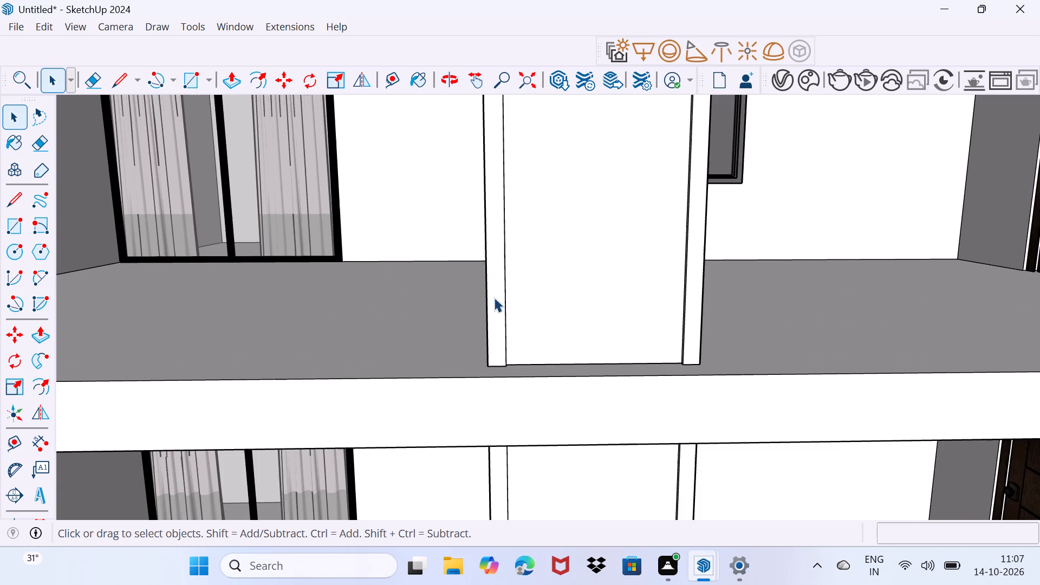
pyautogui.moveTo(539, 320); pyautogui.dragTo(472, 335, button='middle')
pyautogui.scroll(13, 519, 357)
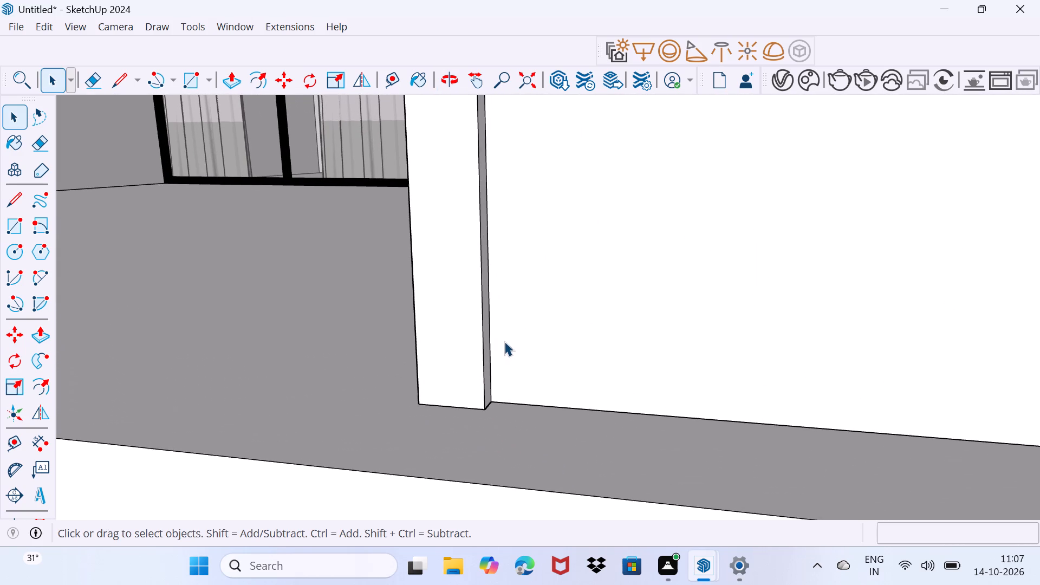
pyautogui.click(491, 374)
pyautogui.scroll(3, 495, 394)
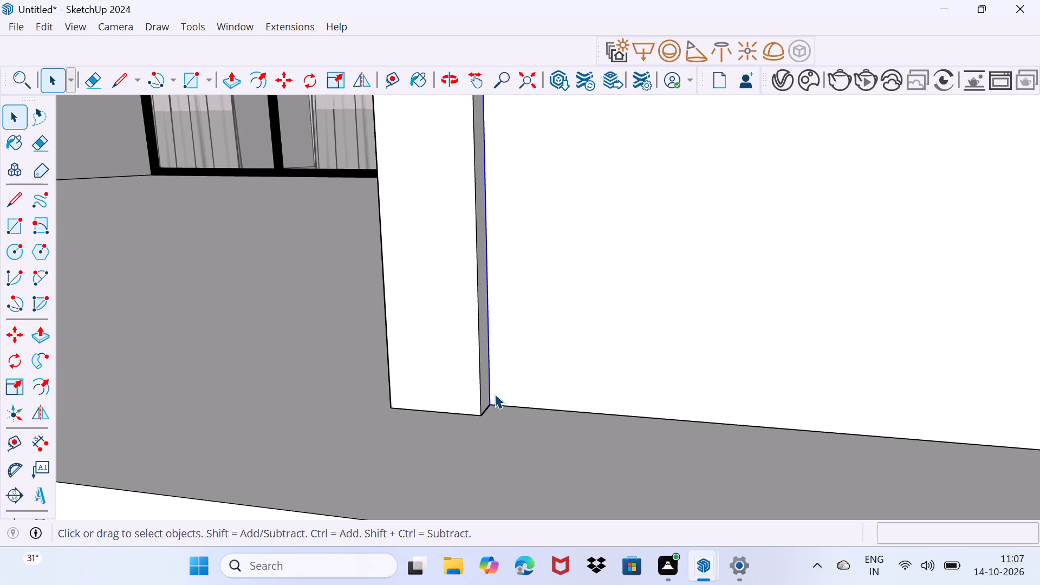
pyautogui.press('m')
pyautogui.click(495, 409)
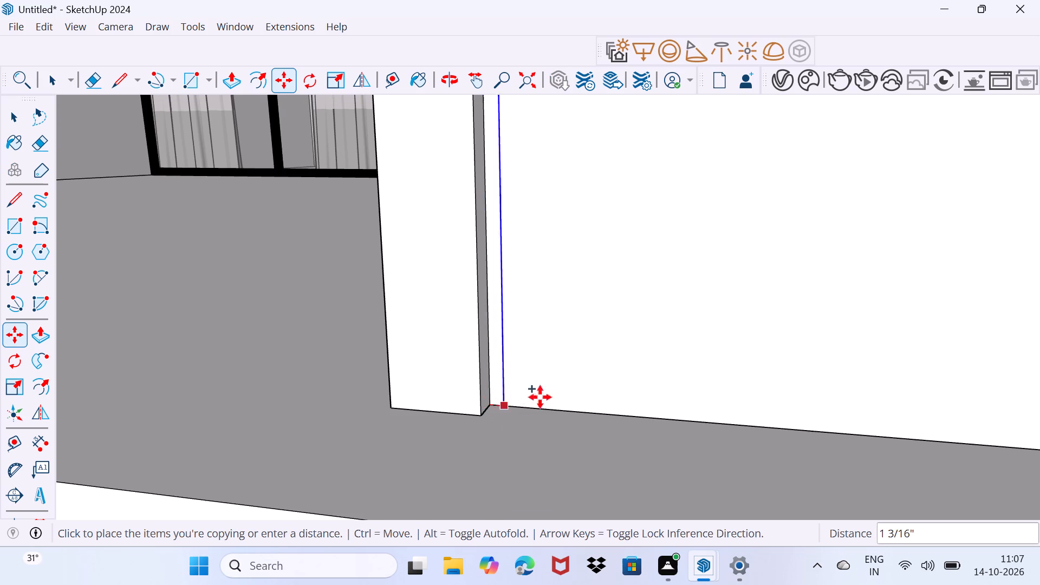
pyautogui.scroll(-8, 585, 398)
pyautogui.keyDown('shift'); pyautogui.moveTo(729, 424); pyautogui.dragTo(560, 385, button='middle'); pyautogui.keyUp('shift')
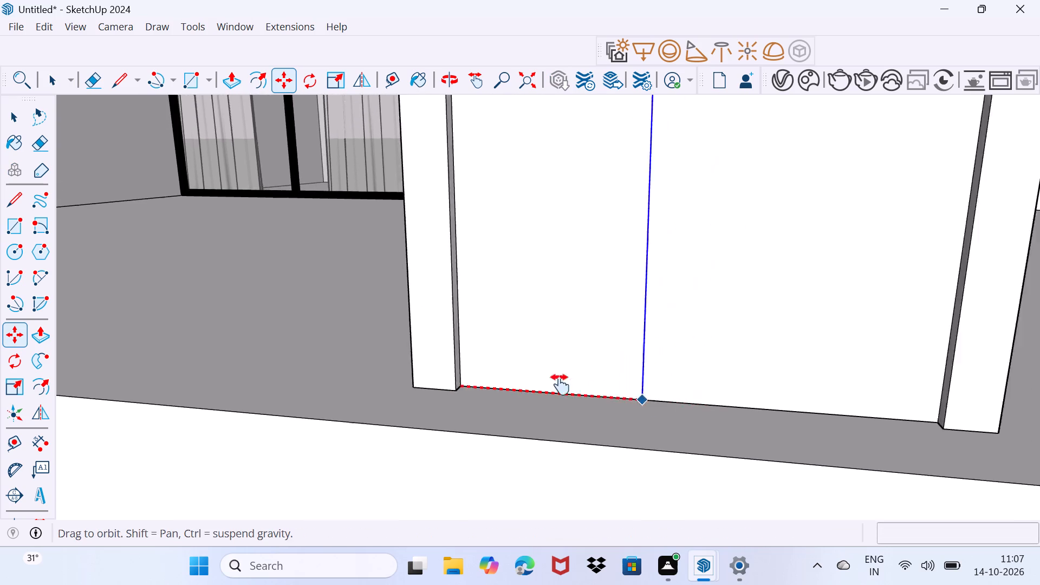
pyautogui.keyDown('shift'); pyautogui.moveTo(560, 385); pyautogui.dragTo(458, 369, button='middle'); pyautogui.keyUp('shift')
pyautogui.moveTo(617, 381); pyautogui.dragTo(760, 433, button='middle')
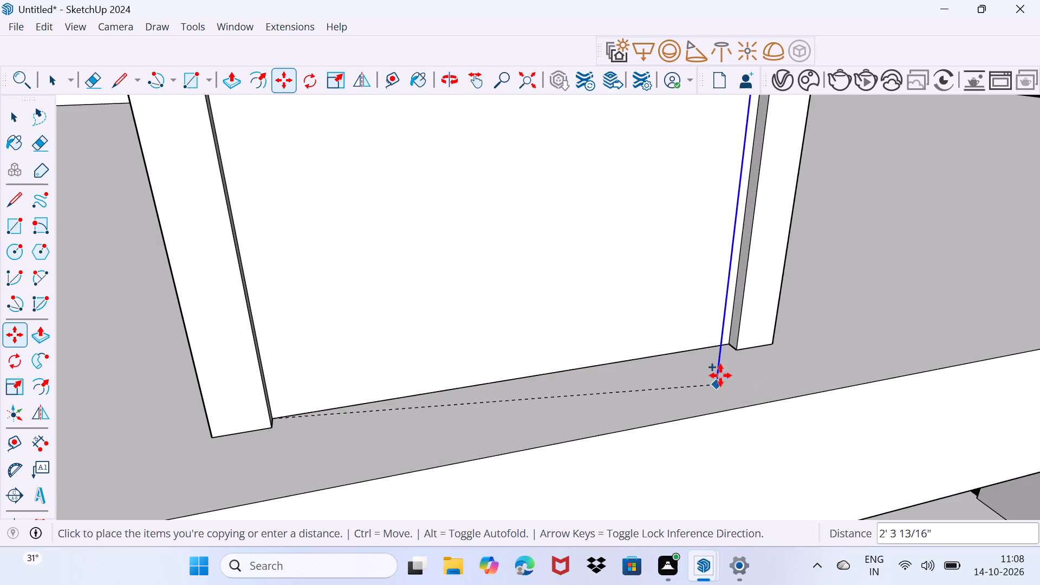
pyautogui.click(726, 343)
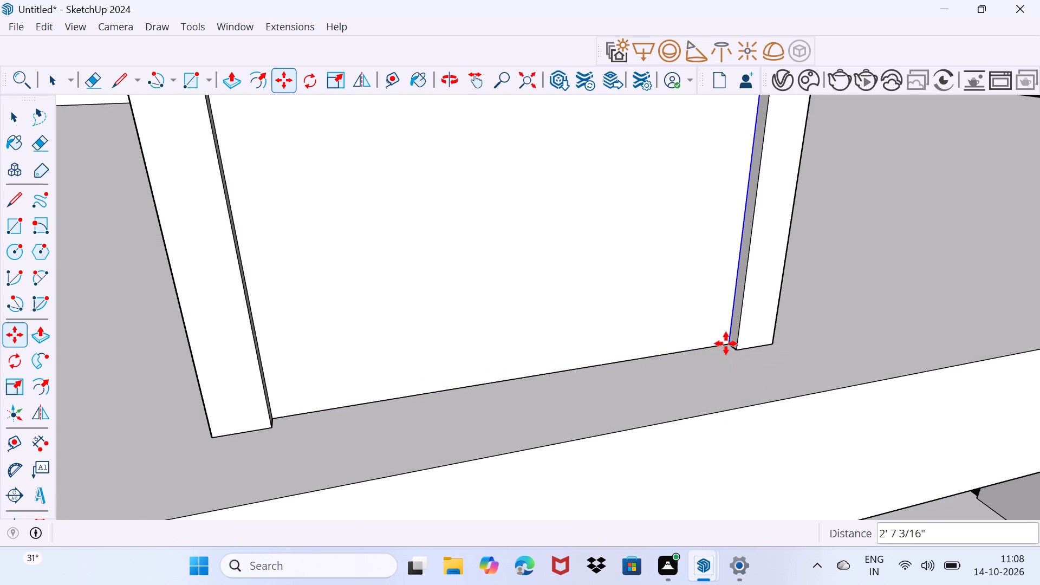
pyautogui.press('/')
pyautogui.press('7')
pyautogui.press('Return')
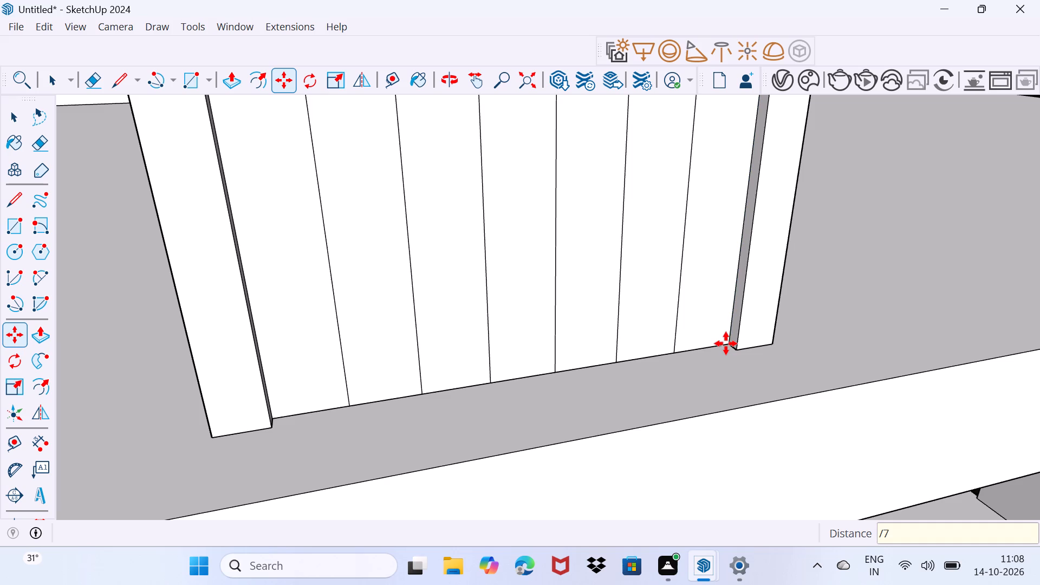
pyautogui.press('space')
# Copy the bottom balcony storey pillar's recessed inner edge across to the opposite border and divide the distance by 7.
pyautogui.scroll(-17, 709, 343)
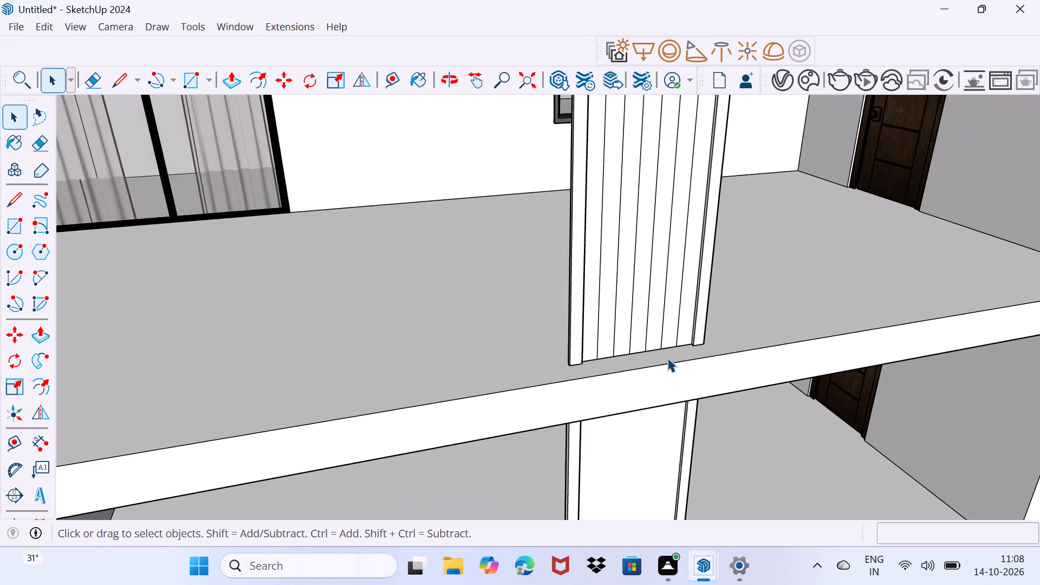
pyautogui.scroll(-1, 667, 357)
pyautogui.moveTo(665, 415); pyautogui.dragTo(616, 285, button='middle')
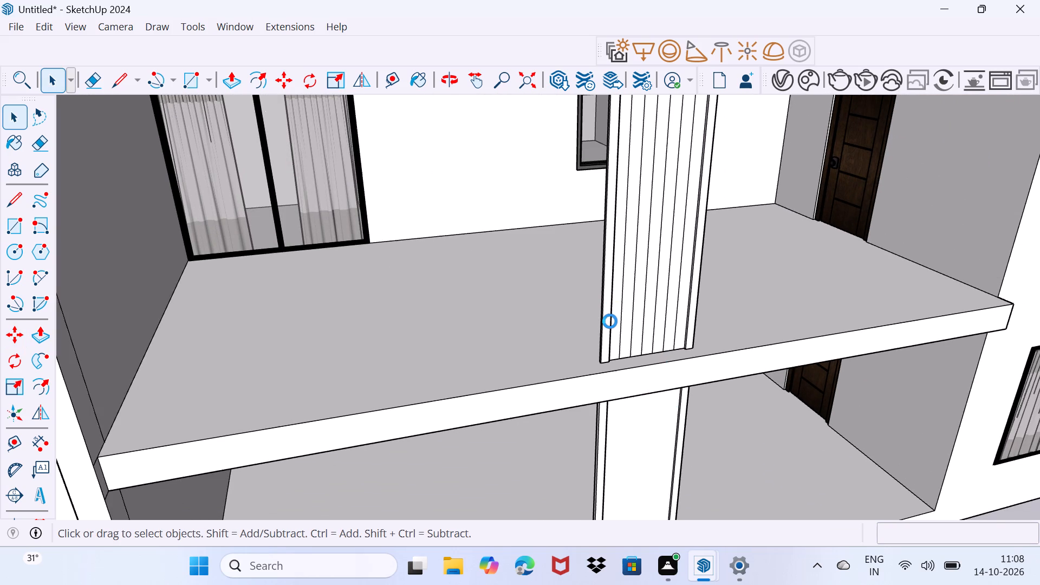
pyautogui.keyDown('shift'); pyautogui.moveTo(644, 447); pyautogui.dragTo(626, 328, button='middle'); pyautogui.keyUp('shift')
pyautogui.keyDown('shift'); pyautogui.moveTo(626, 328); pyautogui.dragTo(598, 223, button='middle'); pyautogui.keyUp('shift')
pyautogui.scroll(9, 559, 368)
pyautogui.moveTo(614, 401); pyautogui.dragTo(547, 415, button='middle')
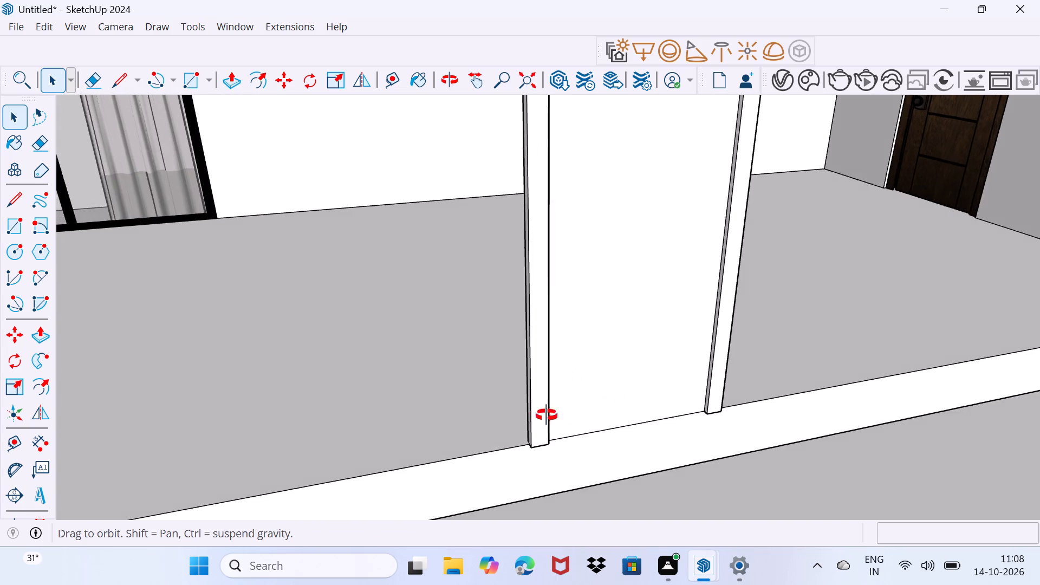
pyautogui.moveTo(547, 415); pyautogui.dragTo(461, 407, button='middle')
pyautogui.scroll(15, 529, 445)
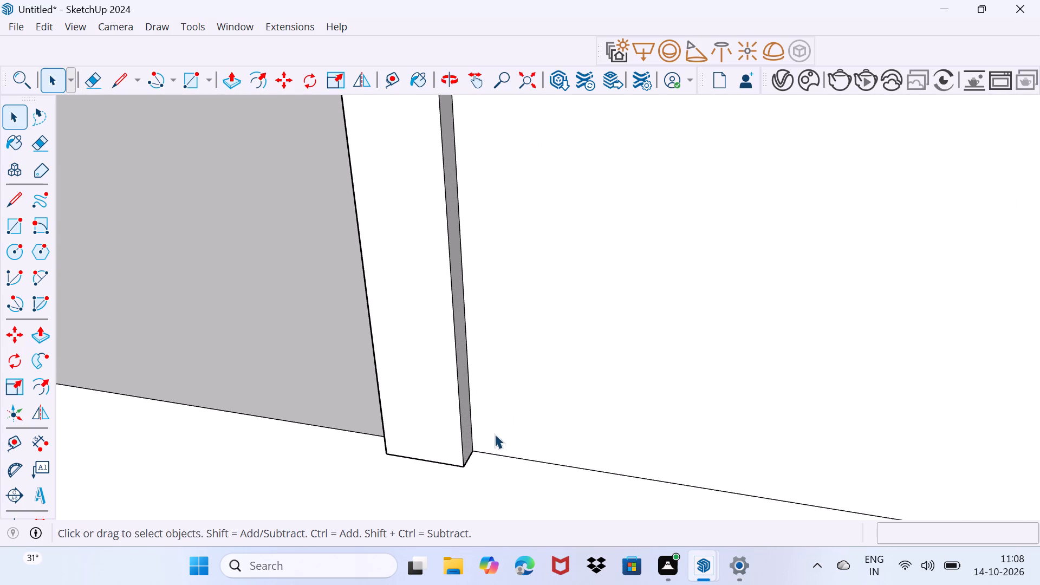
pyautogui.click(471, 445)
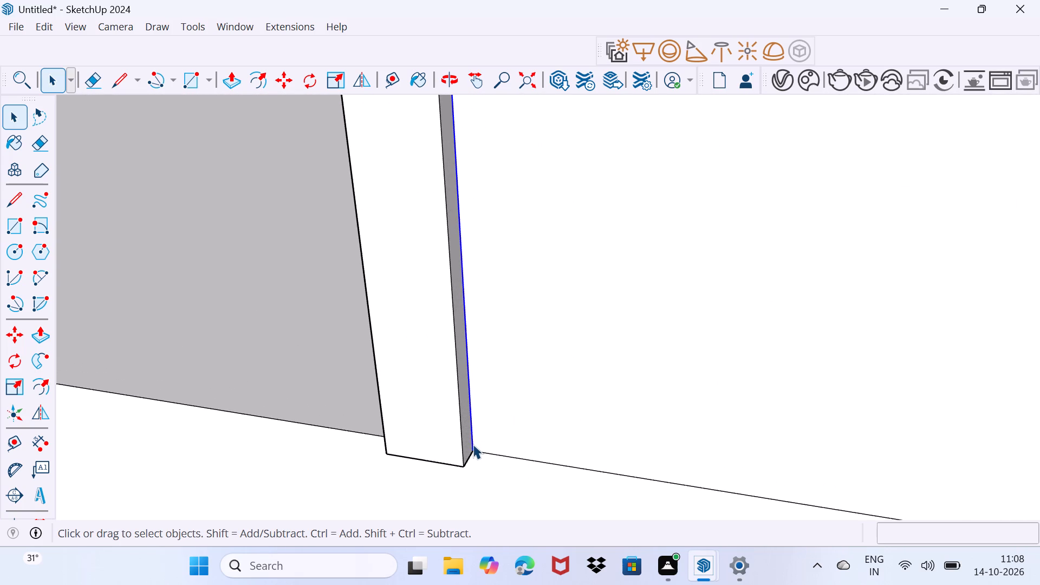
pyautogui.press('m')
pyautogui.click(474, 451)
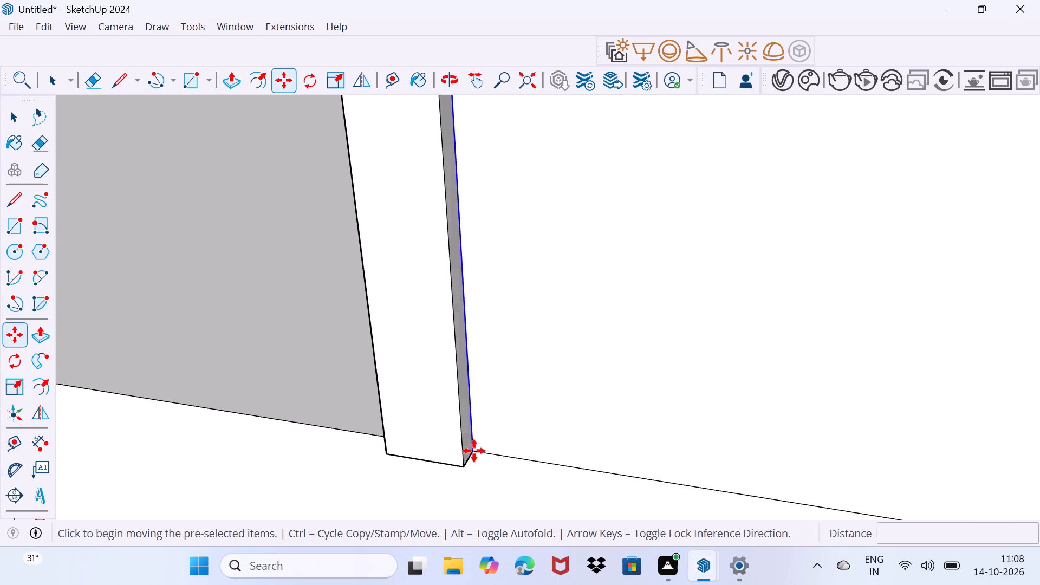
pyautogui.scroll(-8, 561, 451)
pyautogui.keyDown('shift'); pyautogui.moveTo(674, 479); pyautogui.dragTo(465, 421, button='middle'); pyautogui.keyUp('shift')
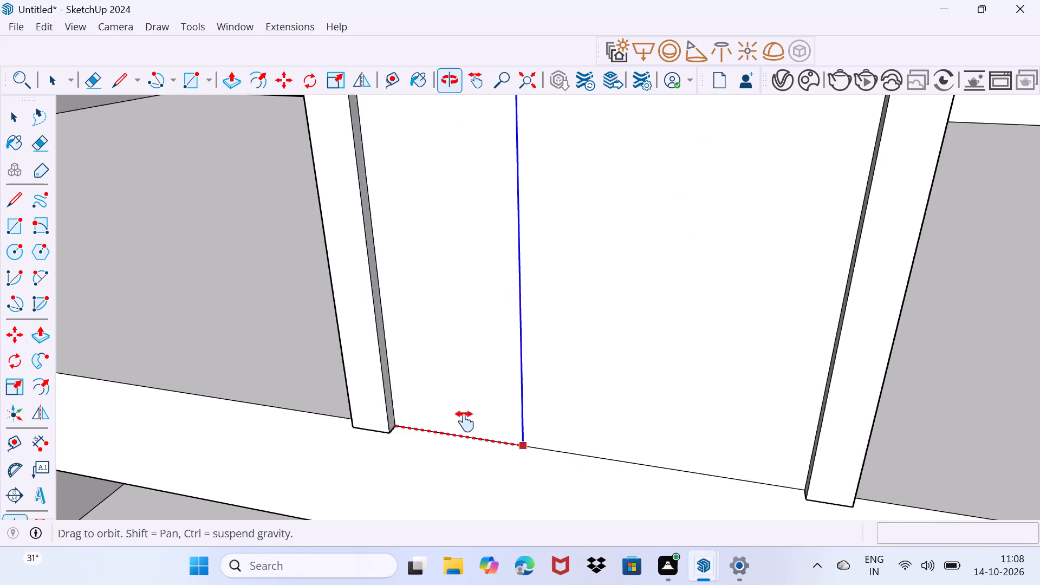
pyautogui.keyDown('shift'); pyautogui.moveTo(465, 421); pyautogui.dragTo(422, 413, button='middle'); pyautogui.keyUp('shift')
pyautogui.moveTo(471, 428); pyautogui.dragTo(674, 451, button='middle')
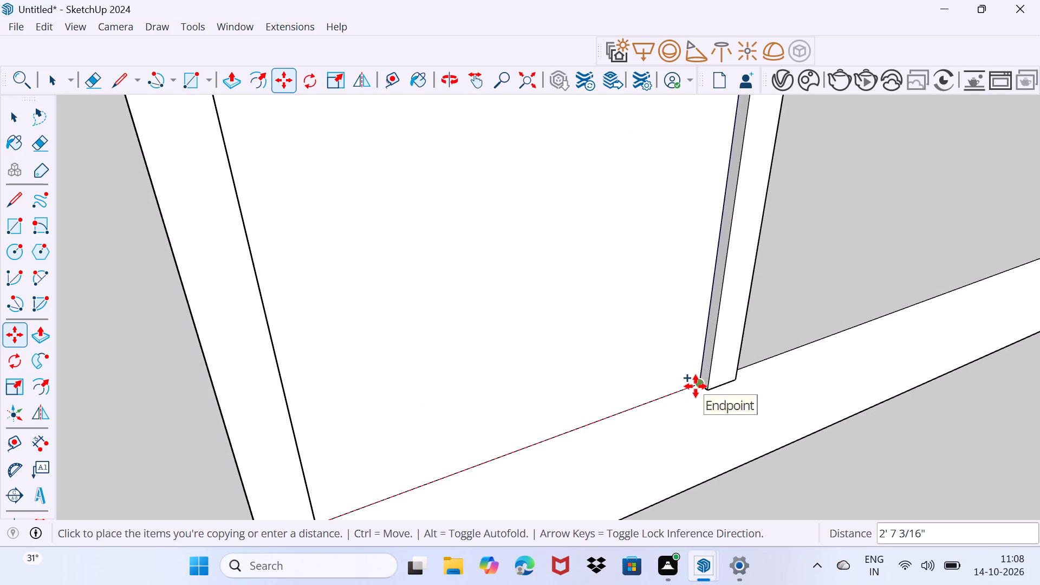
pyautogui.click(695, 386)
pyautogui.write('/7')
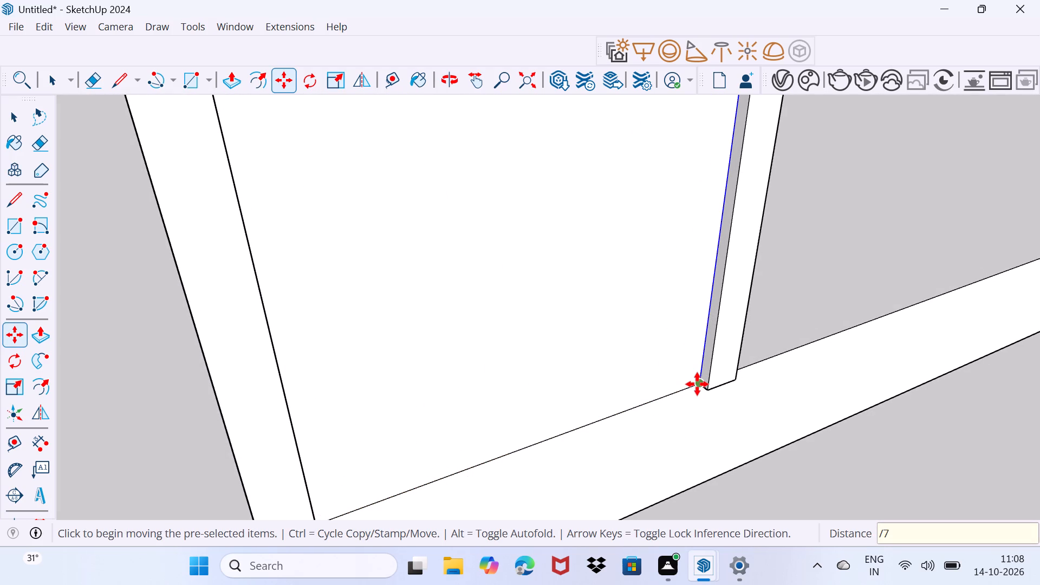
pyautogui.press('Return')
pyautogui.press('space')
# Bring up the materials library and choose the first orange-brown plank texture from the Wood collection for painting.
pyautogui.scroll(-7, 678, 389)
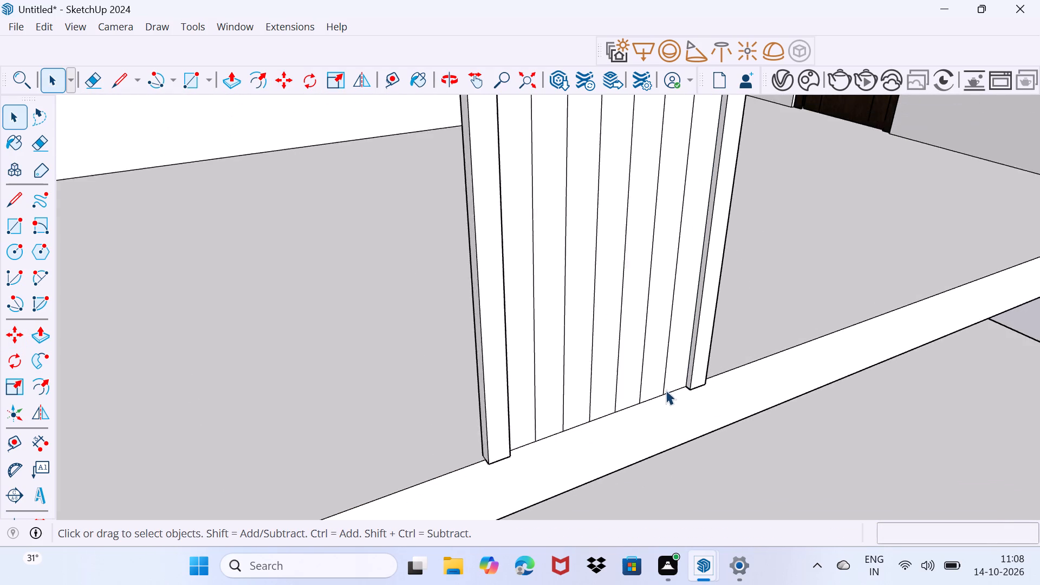
pyautogui.scroll(-16, 666, 390)
pyautogui.middleClick(664, 393)
pyautogui.moveTo(658, 383); pyautogui.dragTo(339, 349, button='middle')
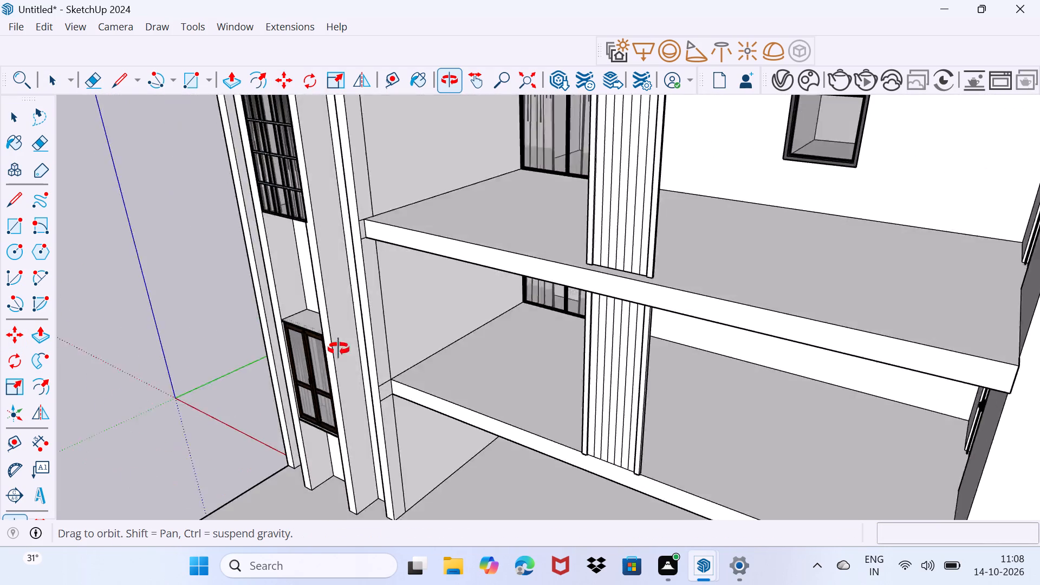
pyautogui.moveTo(339, 349); pyautogui.dragTo(506, 323, button='middle')
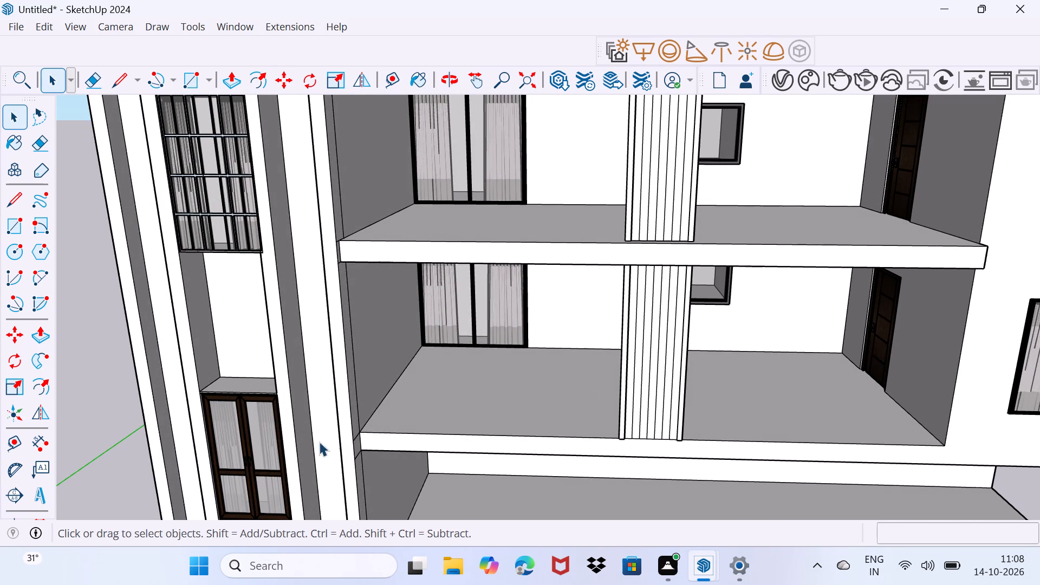
pyautogui.click(223, 23)
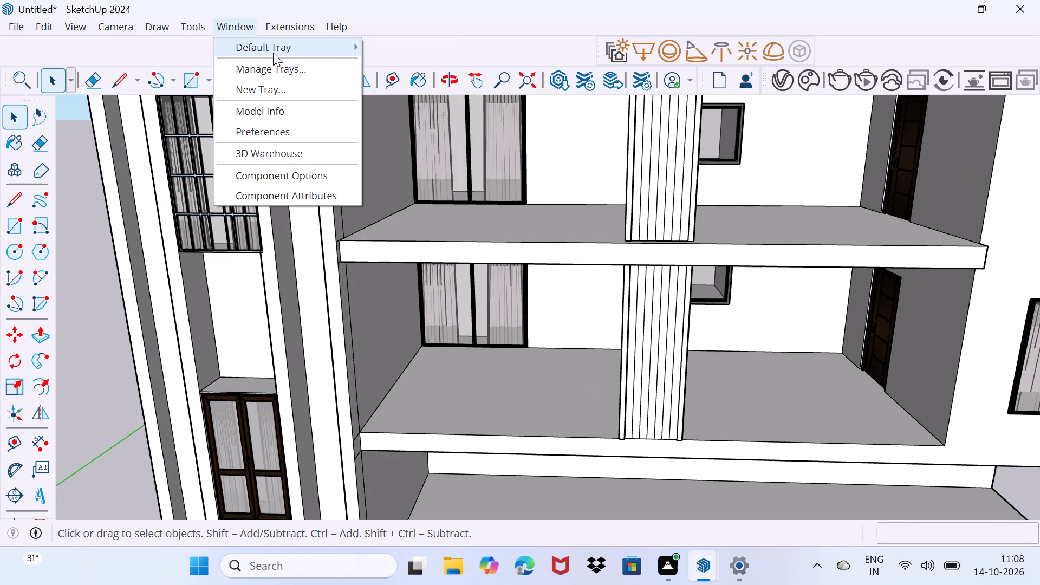
pyautogui.click(273, 53)
pyautogui.click(378, 51)
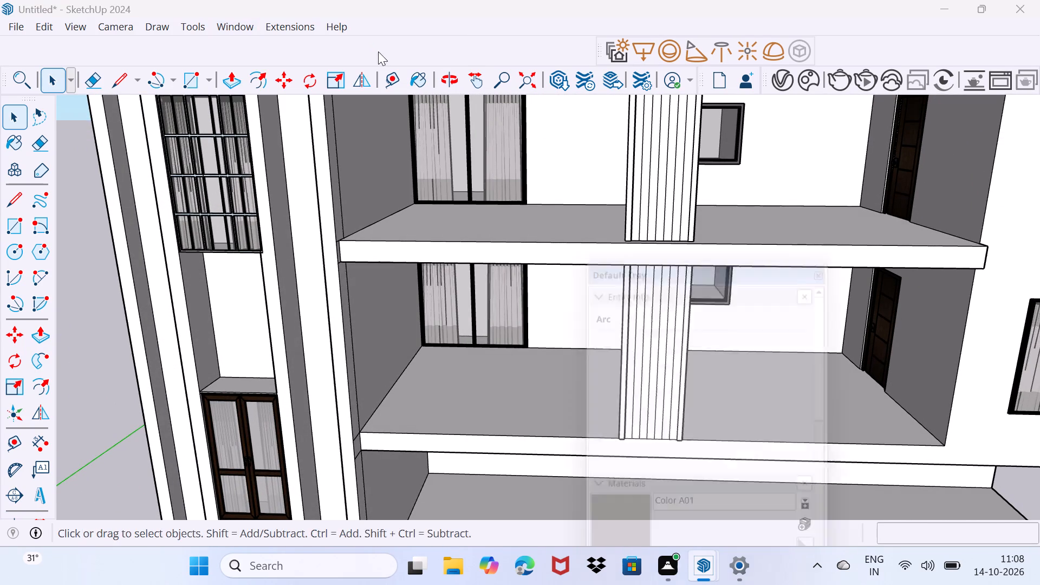
pyautogui.scroll(-9, 665, 498)
pyautogui.click(675, 465)
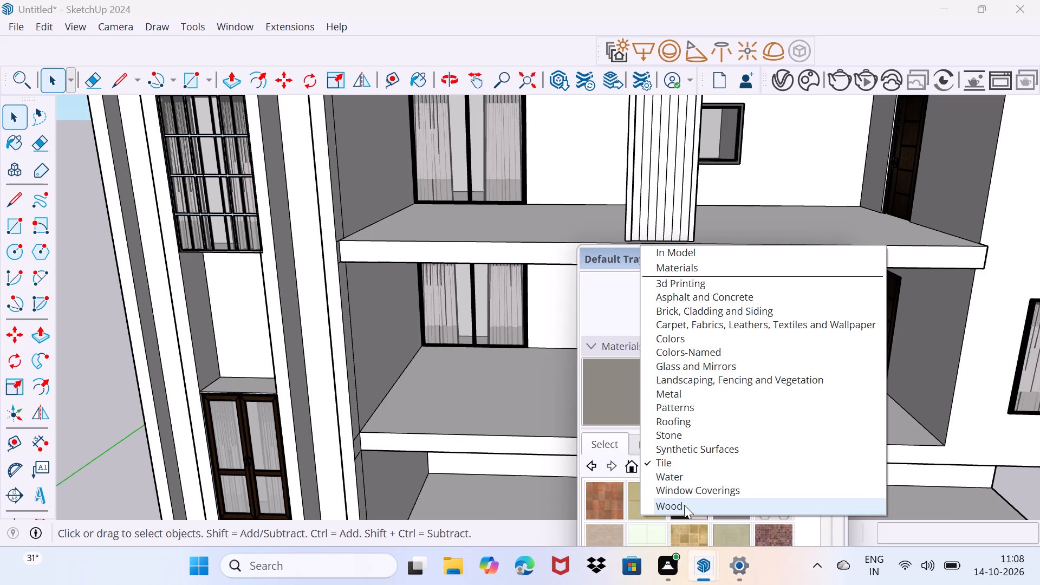
pyautogui.click(684, 505)
pyautogui.scroll(-3, 710, 490)
pyautogui.scroll(-4, 654, 511)
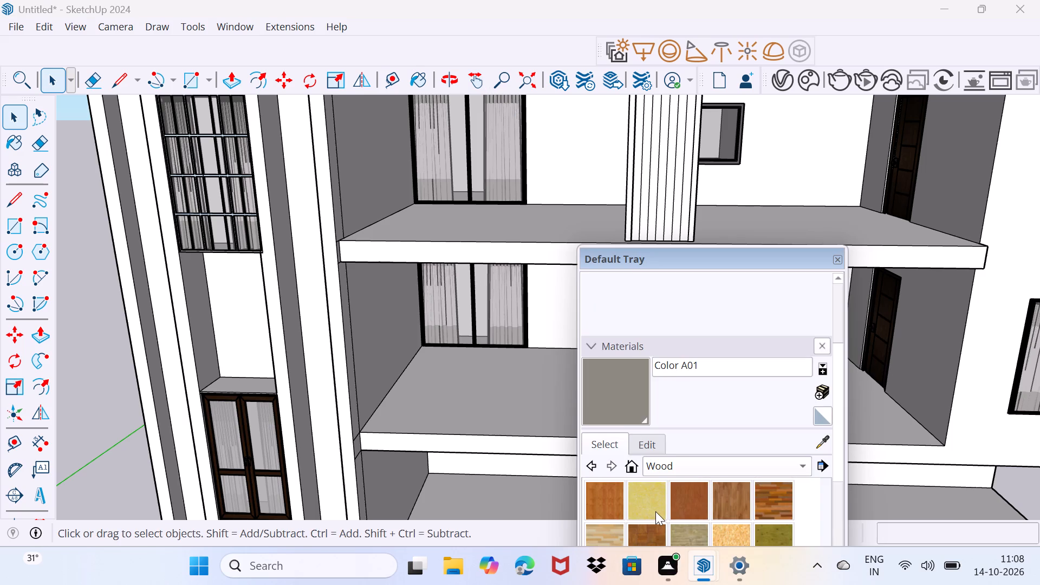
pyautogui.scroll(3, 656, 511)
pyautogui.scroll(-2, 661, 508)
pyautogui.click(599, 493)
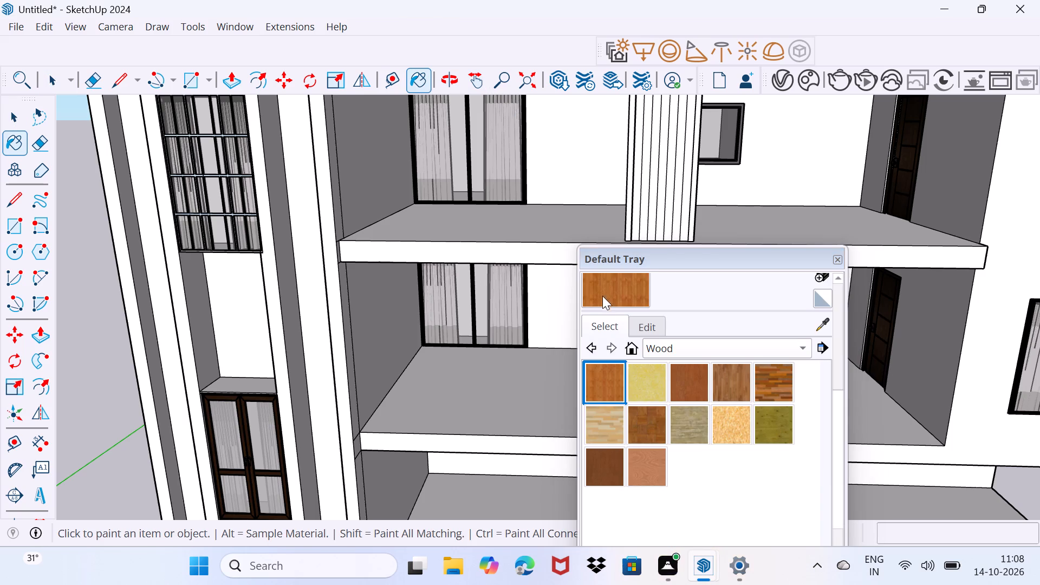
pyautogui.moveTo(697, 262); pyautogui.dragTo(634, 500)
# Paint all seven vertical strips of the bottom balcony storey's pillar with the orange-brown wood.
pyautogui.scroll(2, 620, 404)
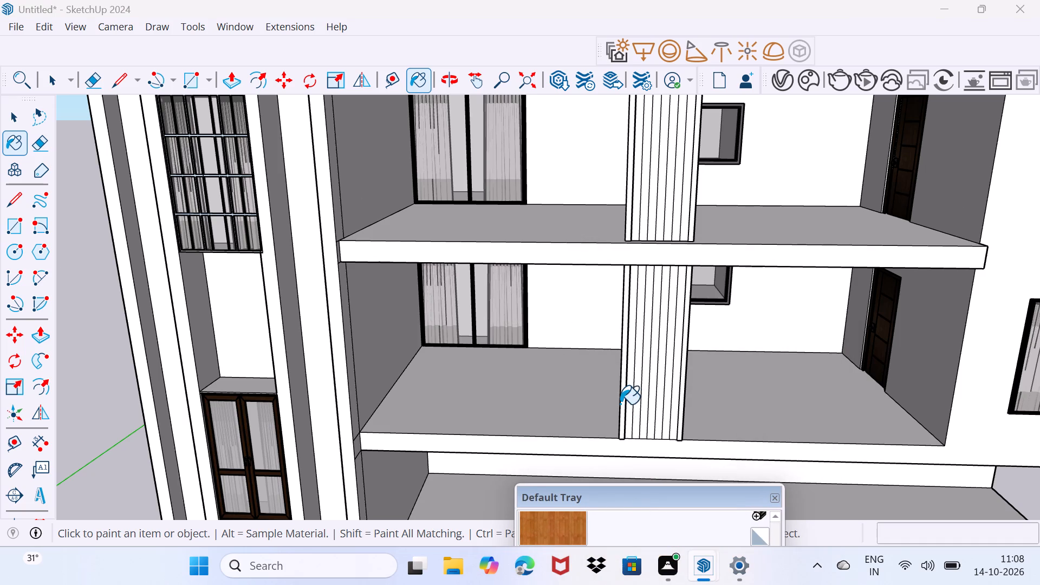
pyautogui.scroll(8, 620, 404)
pyautogui.click(640, 401)
pyautogui.click(661, 394)
pyautogui.click(684, 391)
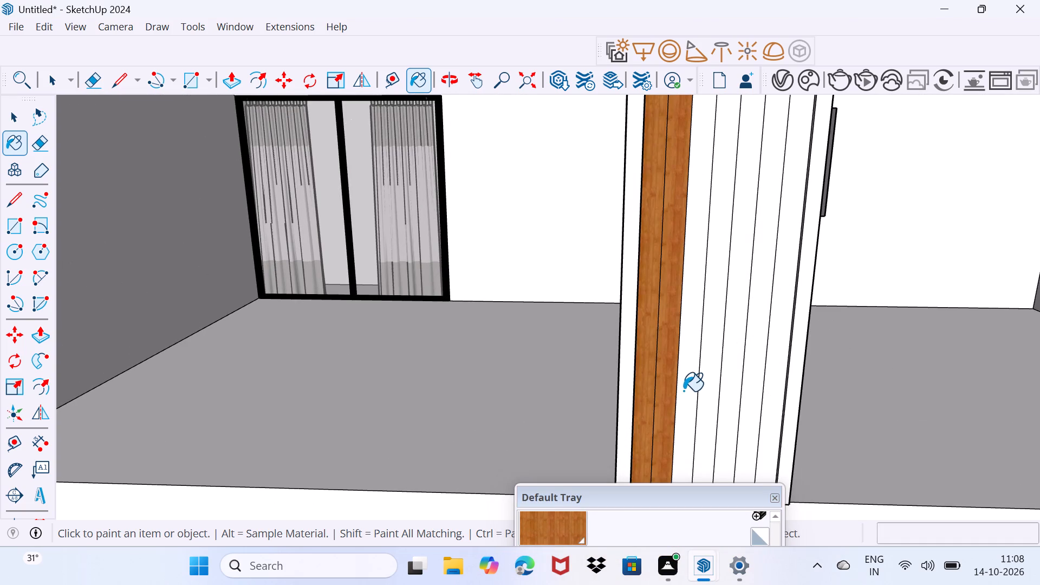
pyautogui.click(707, 391)
pyautogui.click(725, 388)
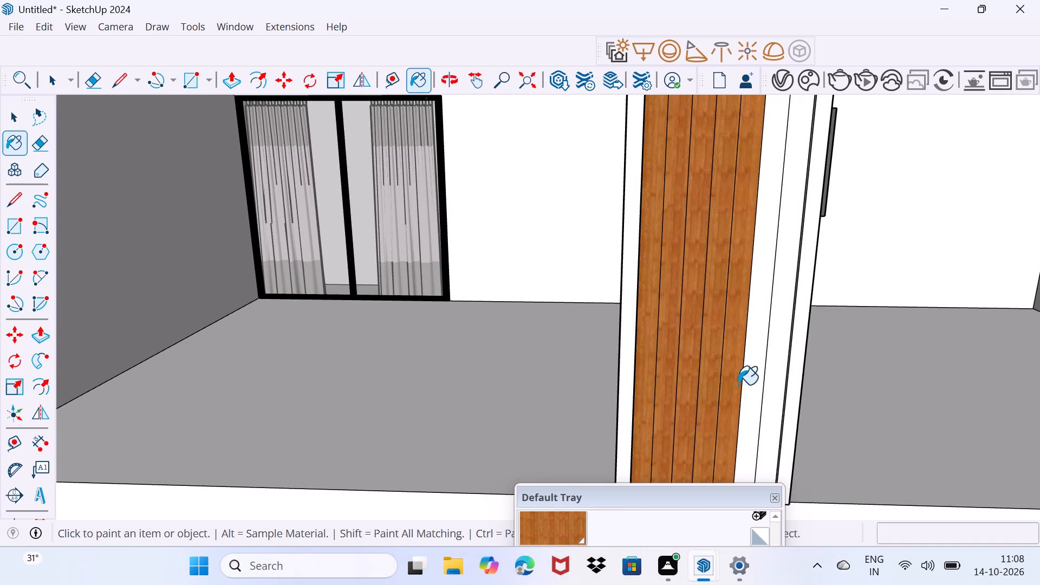
pyautogui.click(748, 385)
pyautogui.click(775, 383)
# Paint the narrow inner side faces of both raised borders on the bottom storey's pillar with the same wood.
pyautogui.scroll(3, 768, 382)
pyautogui.moveTo(755, 390); pyautogui.dragTo(795, 393, button='middle')
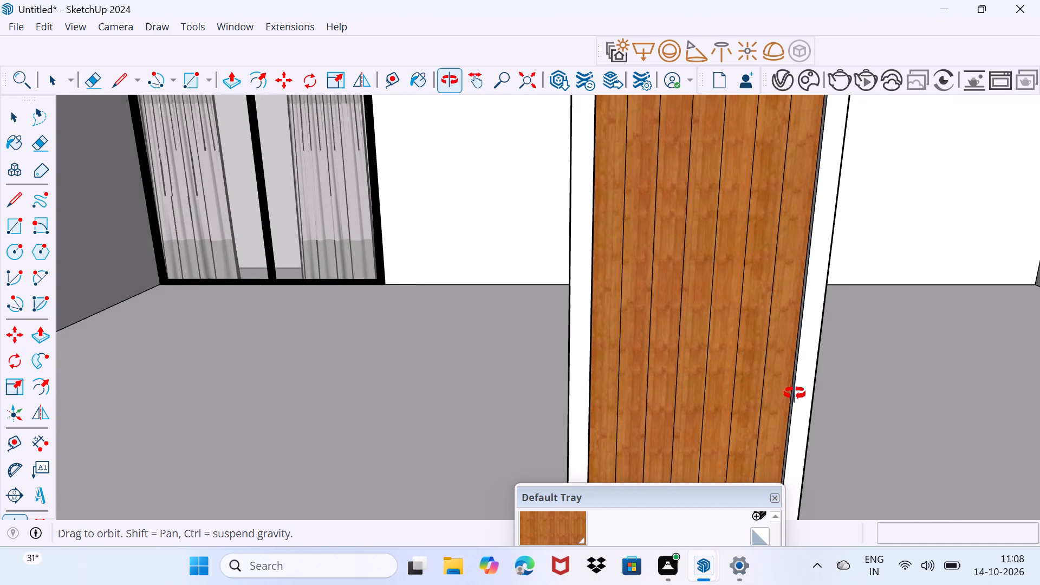
pyautogui.moveTo(795, 393); pyautogui.dragTo(841, 369, button='middle')
pyautogui.scroll(4, 795, 375)
pyautogui.click(795, 370)
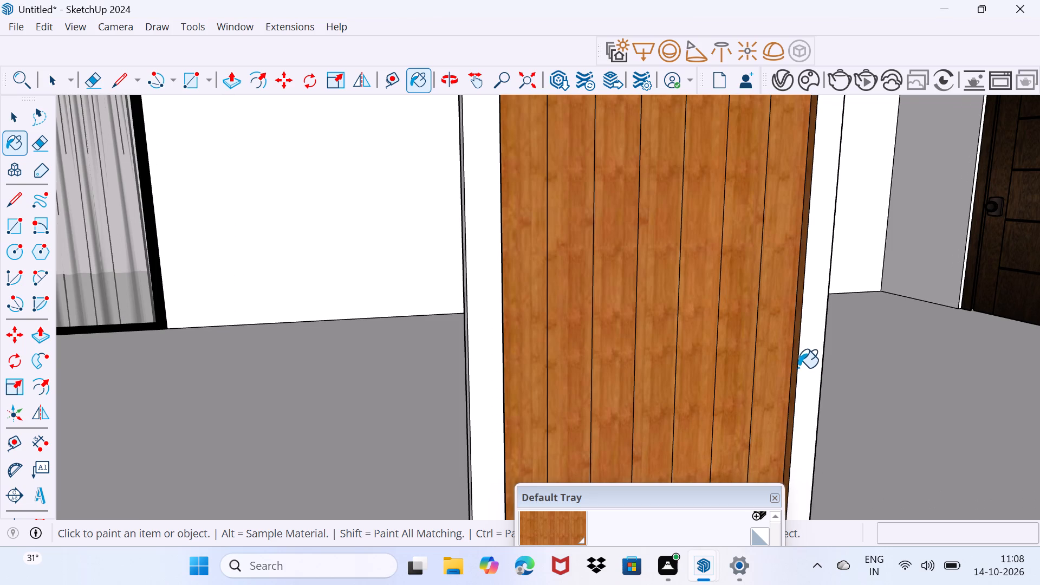
pyautogui.moveTo(798, 367); pyautogui.dragTo(469, 376, button='middle')
pyautogui.scroll(4, 546, 366)
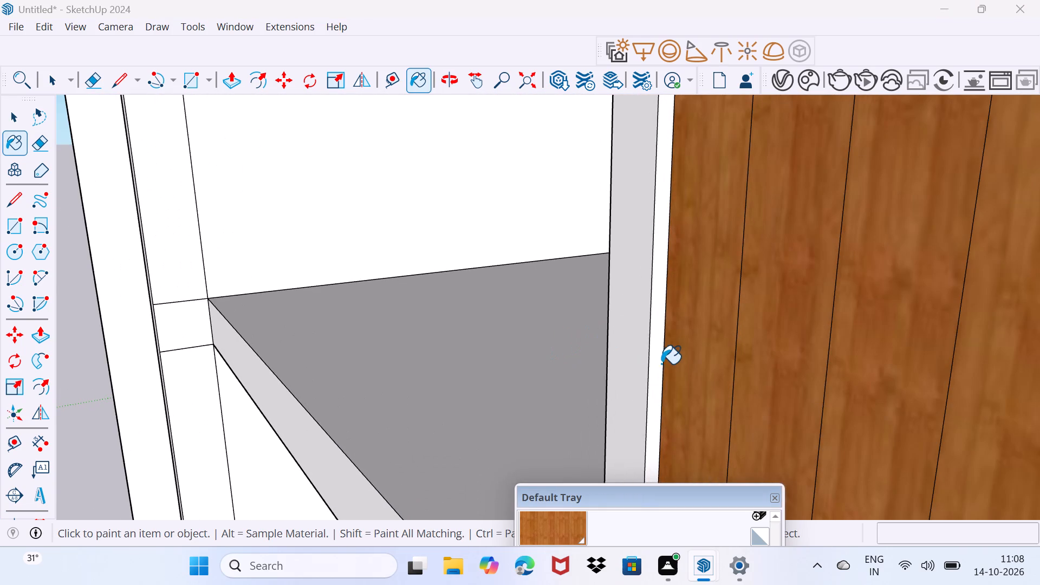
pyautogui.click(653, 360)
# Paint all seven vertical strips of the middle storey's pillar with the orange-brown wood.
pyautogui.scroll(-10, 656, 360)
pyautogui.scroll(-12, 641, 374)
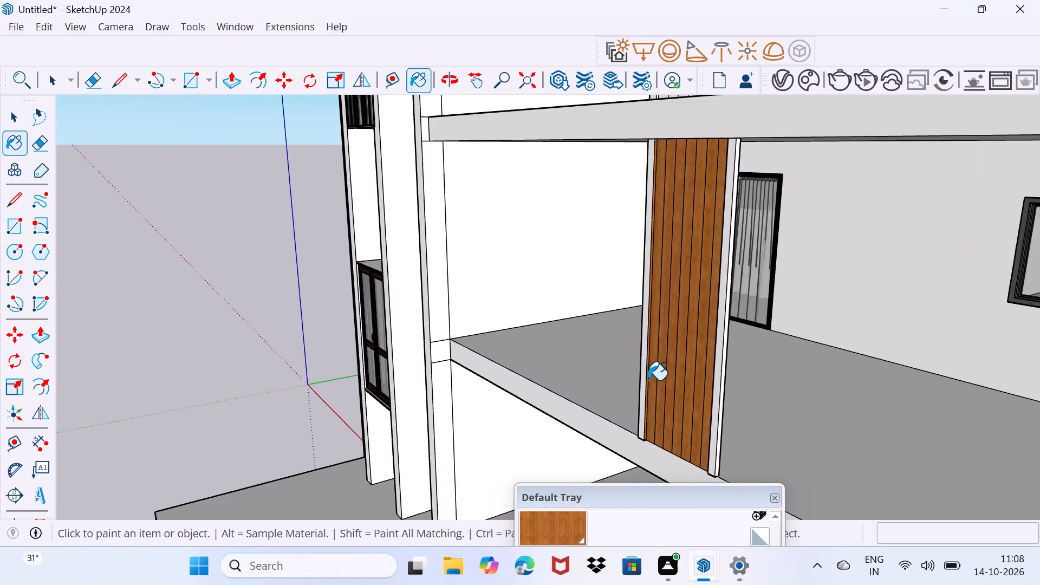
pyautogui.scroll(-4, 648, 380)
pyautogui.moveTo(662, 285); pyautogui.dragTo(524, 476, button='middle')
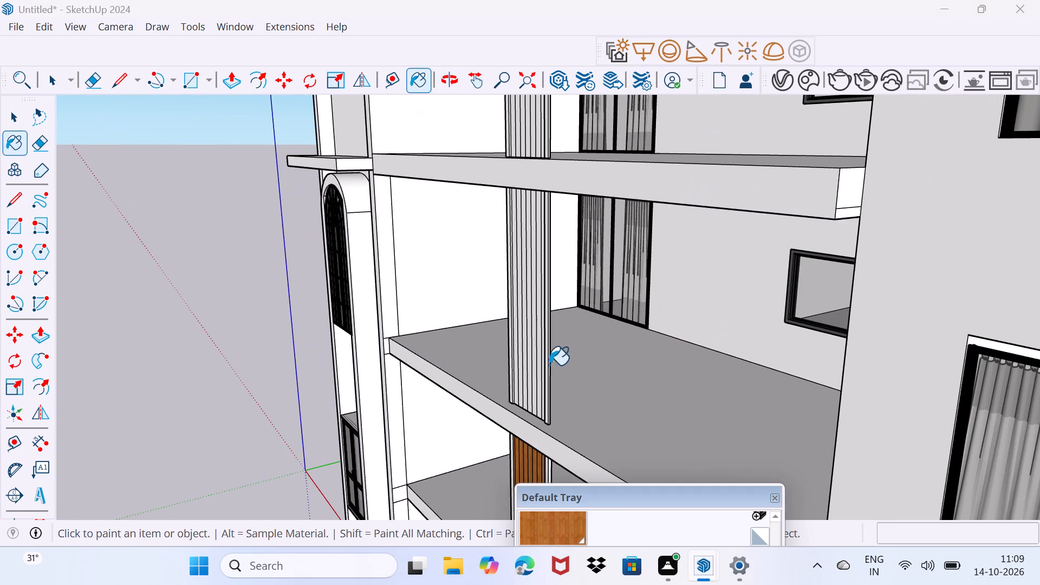
pyautogui.moveTo(523, 327); pyautogui.dragTo(679, 318, button='middle')
pyautogui.scroll(8, 671, 323)
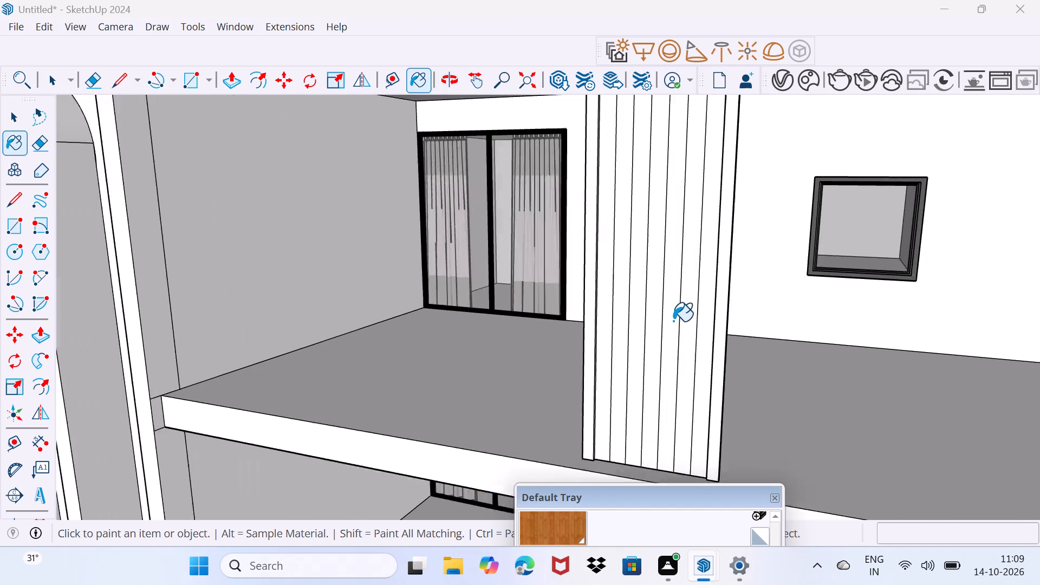
pyautogui.scroll(1, 673, 321)
pyautogui.click(674, 317)
pyautogui.click(699, 319)
pyautogui.click(714, 318)
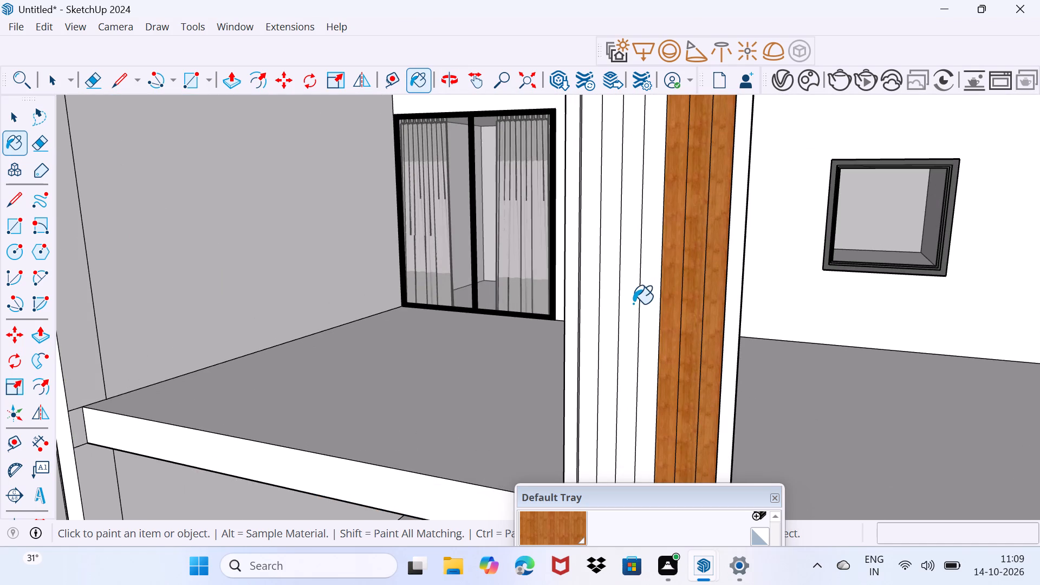
pyautogui.click(633, 304)
pyautogui.click(649, 305)
pyautogui.click(599, 305)
pyautogui.click(609, 305)
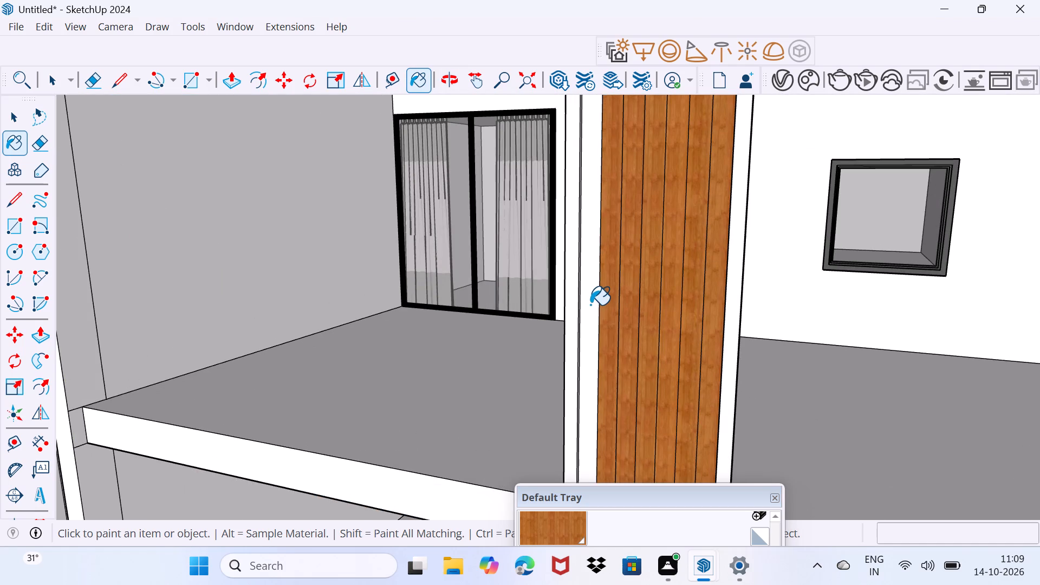
pyautogui.click(590, 305)
# Paint the narrow inner side faces of both raised borders on the middle storey's pillar with the same wood.
pyautogui.scroll(3, 584, 304)
pyautogui.moveTo(578, 309); pyautogui.dragTo(421, 316, button='middle')
pyautogui.scroll(5, 553, 329)
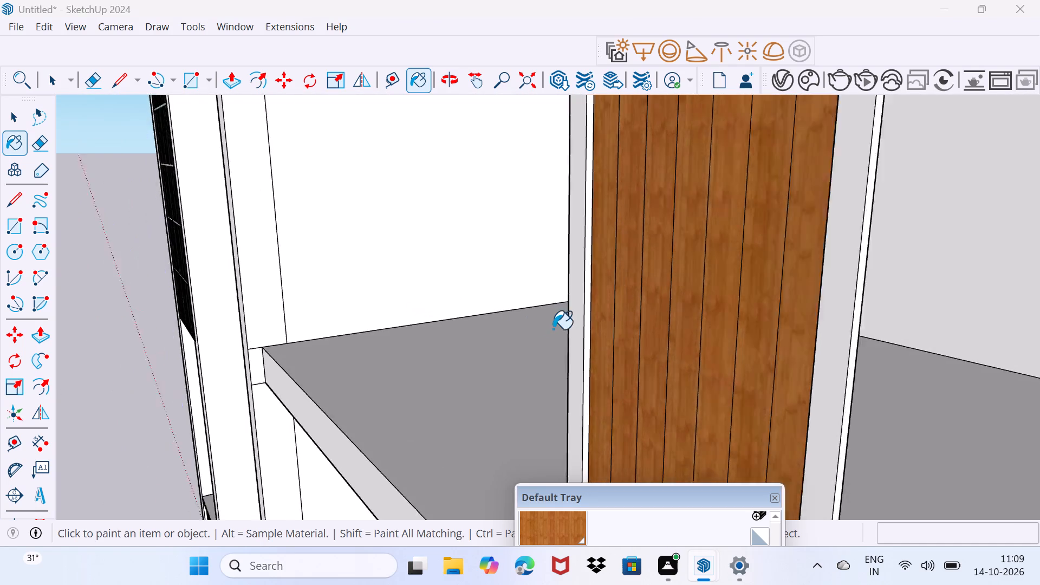
pyautogui.scroll(-3, 622, 329)
pyautogui.click(677, 337)
pyautogui.moveTo(665, 362); pyautogui.dragTo(666, 362, button='middle')
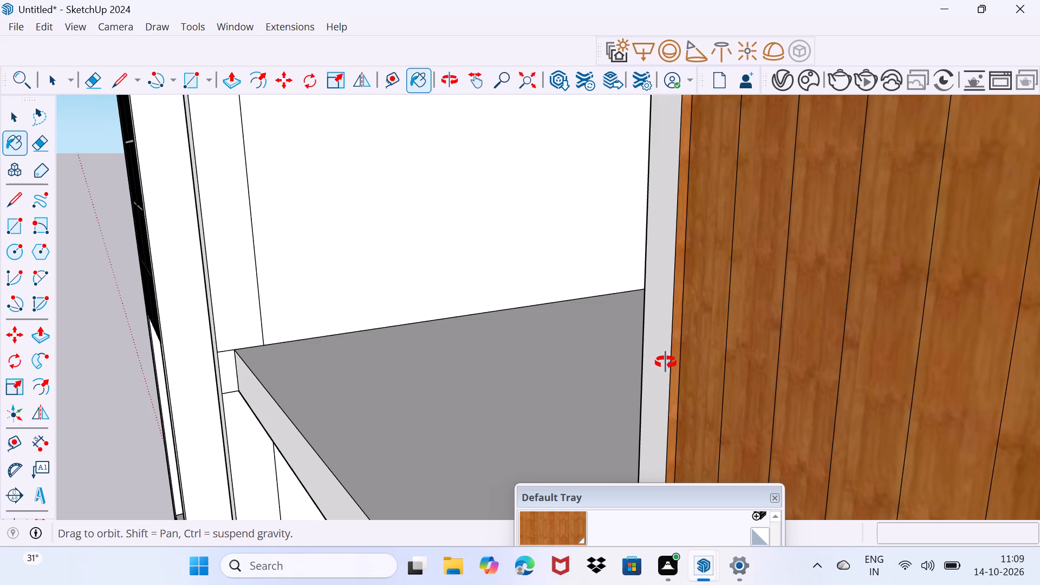
pyautogui.moveTo(666, 362); pyautogui.dragTo(1039, 366, button='middle')
pyautogui.scroll(3, 952, 382)
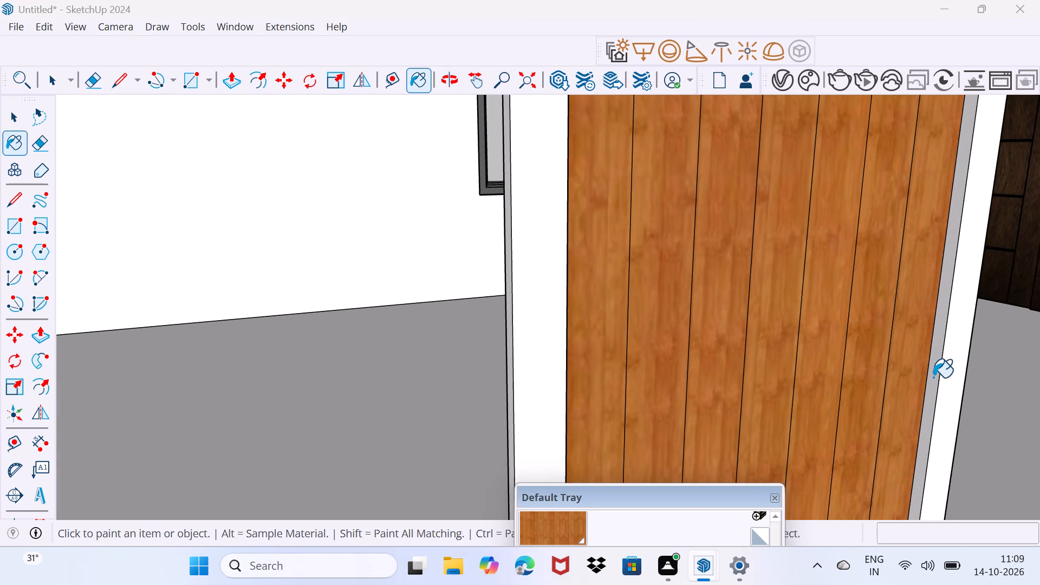
pyautogui.click(933, 378)
# Paint all seven vertical strips of the top balcony storey's pillar with the orange-brown wood.
pyautogui.scroll(-9, 939, 373)
pyautogui.moveTo(934, 361); pyautogui.dragTo(719, 390, button='middle')
pyautogui.scroll(-3, 719, 390)
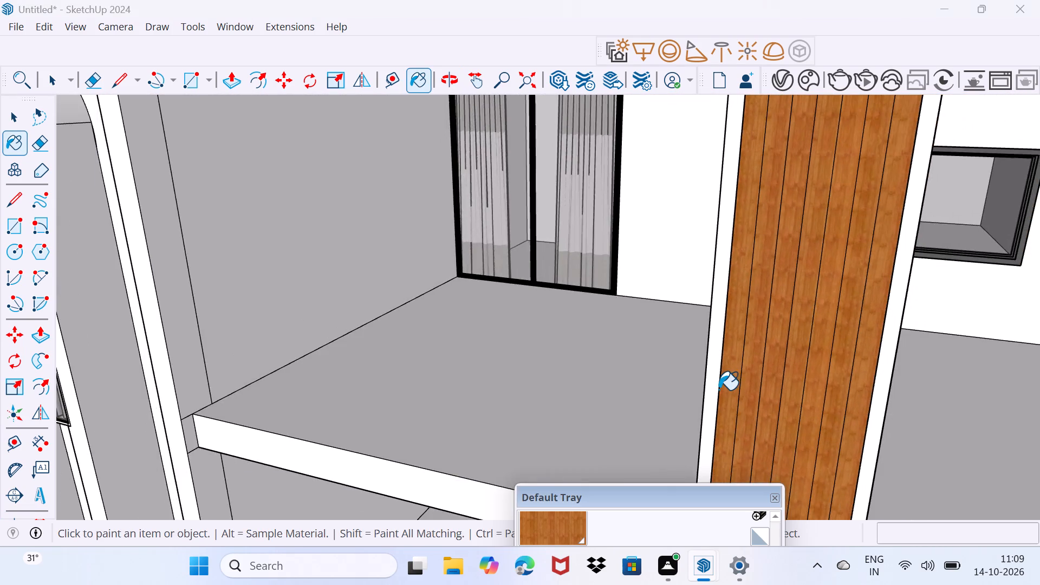
pyautogui.scroll(-4, 717, 384)
pyautogui.moveTo(748, 328); pyautogui.dragTo(619, 491, button='middle')
pyautogui.scroll(2, 622, 300)
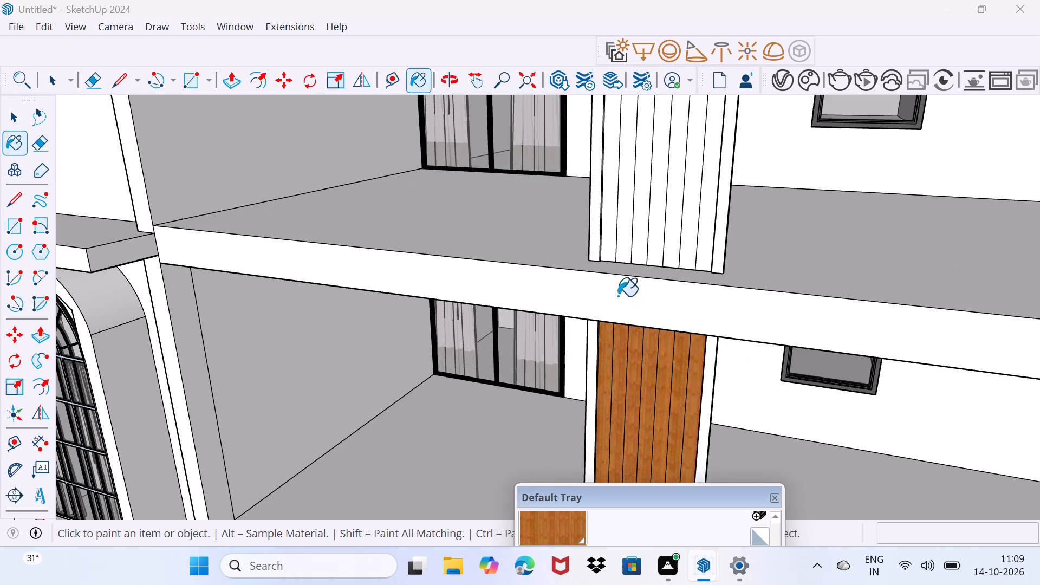
pyautogui.scroll(6, 618, 296)
pyautogui.click(600, 223)
pyautogui.click(639, 208)
pyautogui.click(668, 207)
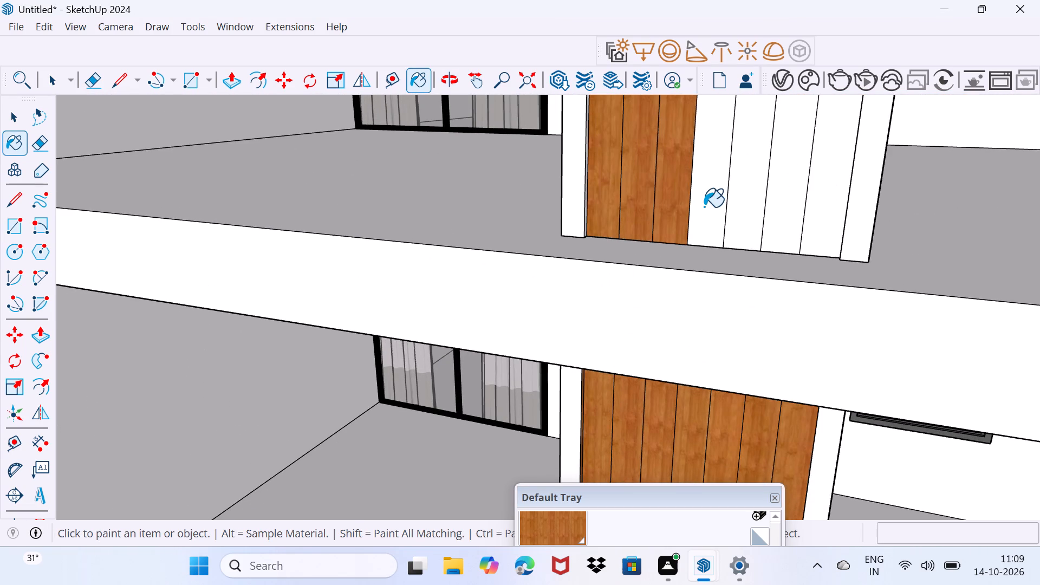
pyautogui.click(704, 207)
pyautogui.click(735, 207)
pyautogui.click(783, 213)
pyautogui.click(835, 213)
# Paint the narrow inner side faces of both raised borders on the top storey's pillar with the same wood.
pyautogui.moveTo(821, 229); pyautogui.dragTo(827, 230, button='middle')
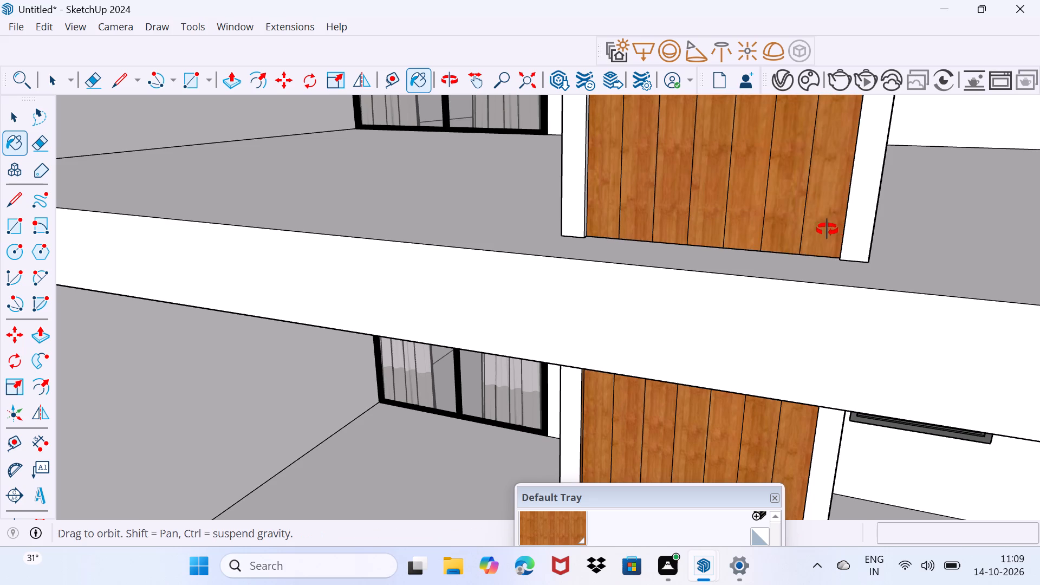
pyautogui.moveTo(827, 230); pyautogui.dragTo(932, 240, button='middle')
pyautogui.scroll(8, 805, 223)
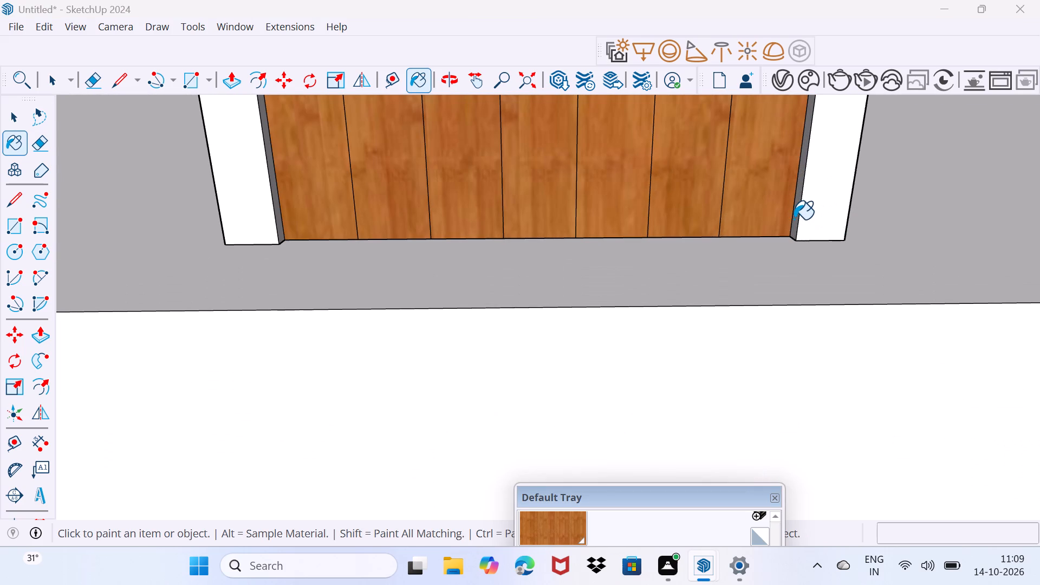
pyautogui.click(795, 221)
pyautogui.moveTo(700, 210); pyautogui.dragTo(439, 214, button='middle')
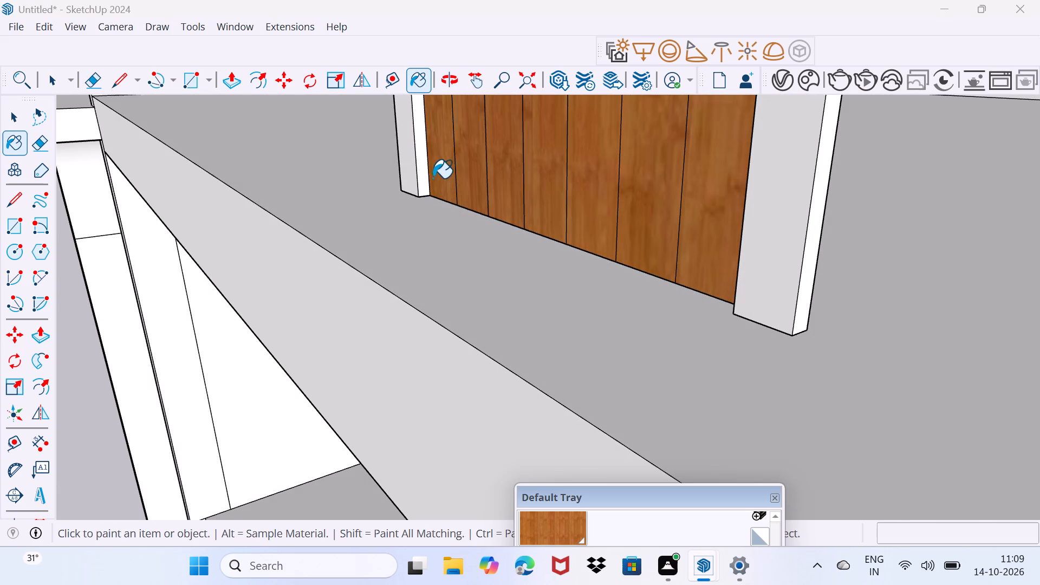
pyautogui.click(425, 179)
pyautogui.scroll(-13, 438, 182)
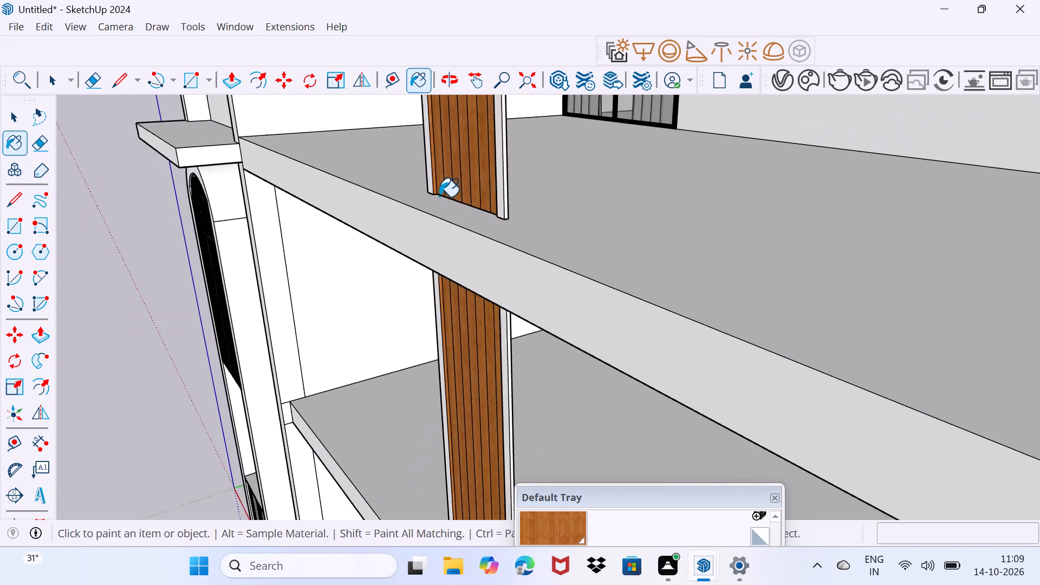
pyautogui.scroll(-5, 439, 197)
pyautogui.press('space')
# Bring the whole building front into view and move the Default Tray clear of the model.
pyautogui.moveTo(432, 263); pyautogui.dragTo(619, 236, button='middle')
pyautogui.scroll(-2, 619, 236)
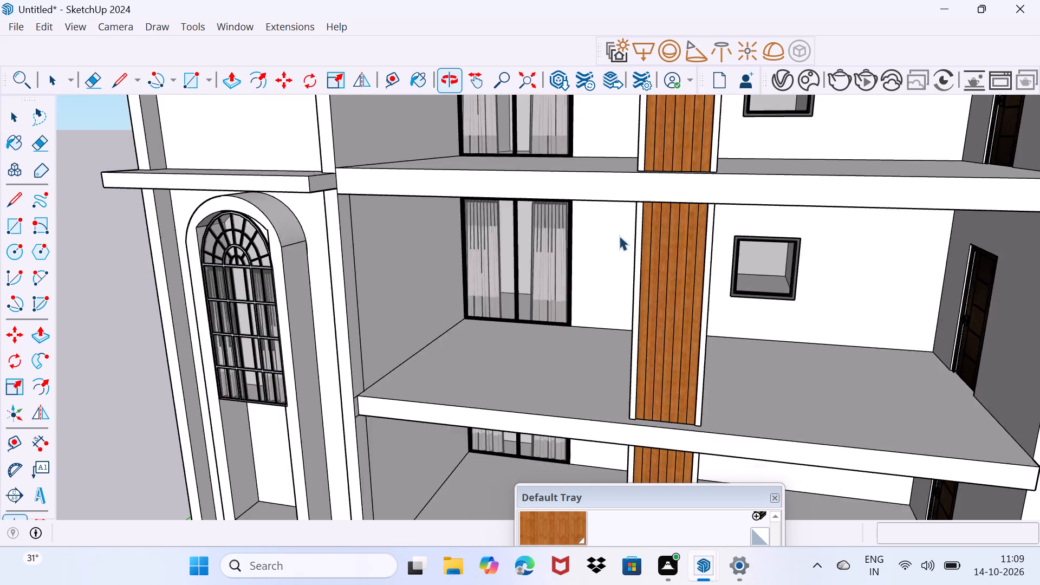
pyautogui.scroll(-6, 619, 236)
pyautogui.moveTo(681, 496); pyautogui.dragTo(668, 547)
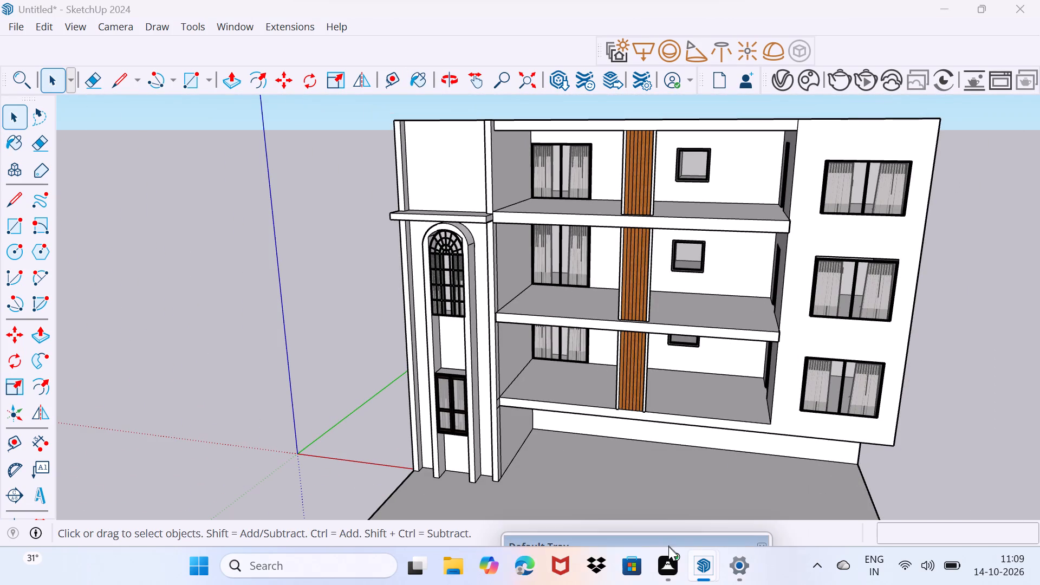
pyautogui.moveTo(668, 547); pyautogui.dragTo(665, 545)
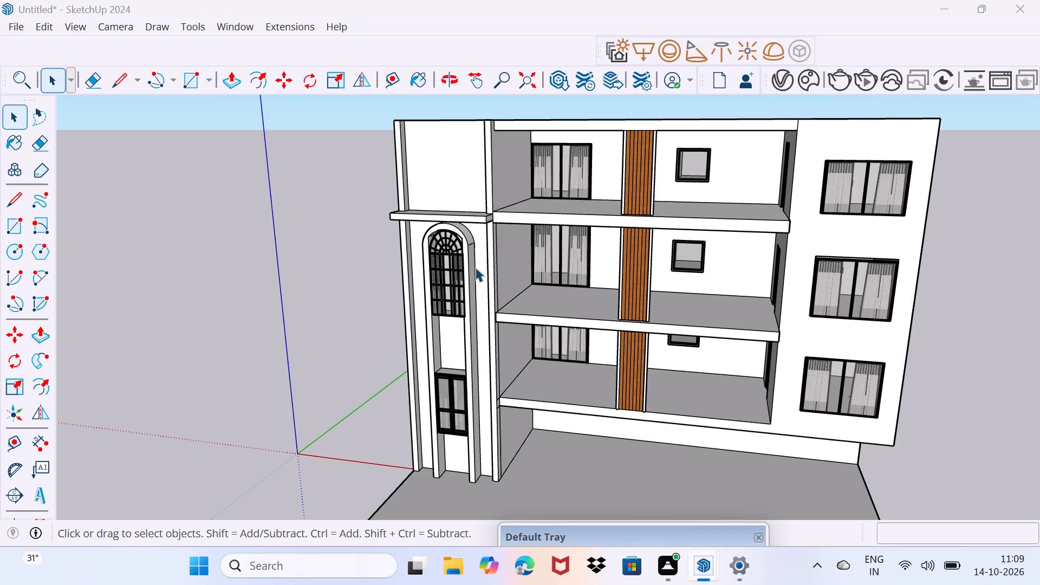
# Search 3D Warehouse for "GLASS RAILING", replacing the previous search term.
pyautogui.click(232, 34)
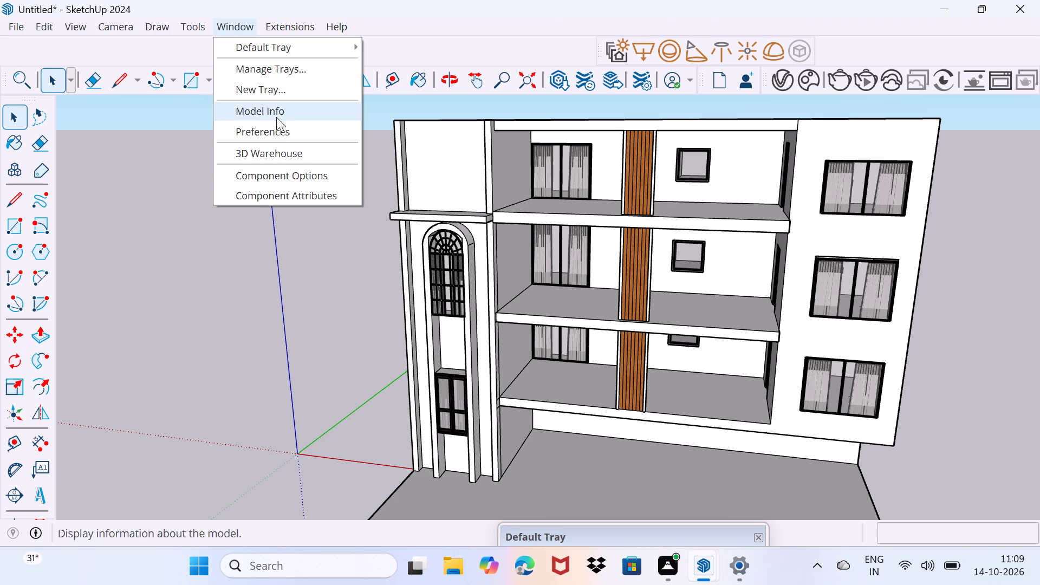
pyautogui.click(276, 155)
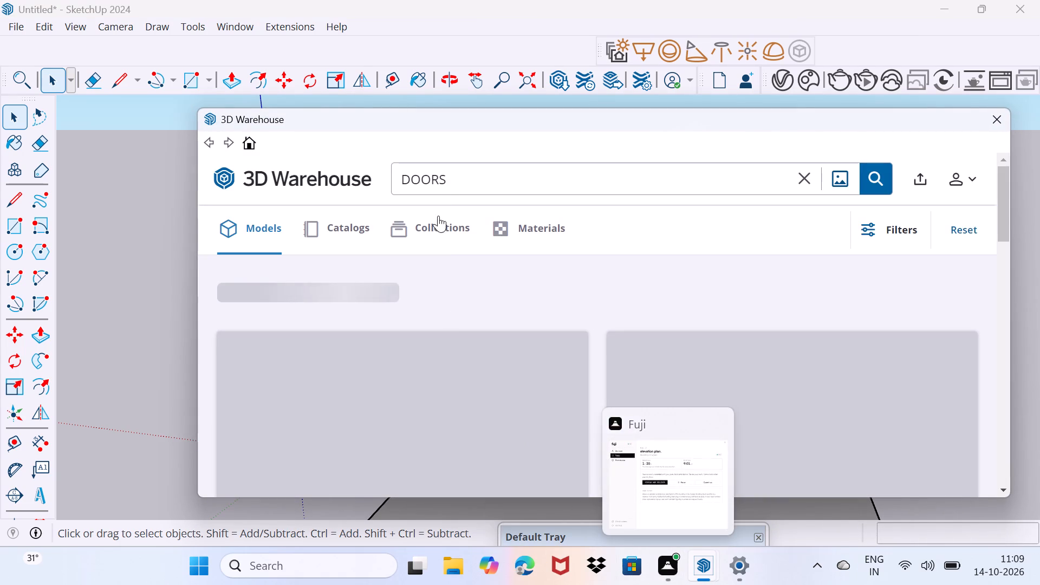
pyautogui.click(484, 177)
pyautogui.press('BackSpace')
pyautogui.press('BackSpace')
pyautogui.press('BackSpace')
pyautogui.press('BackSpace')
pyautogui.press('BackSpace')
pyautogui.press('BackSpace')
pyautogui.press('BackSpace')
pyautogui.press('BackSpace')
pyautogui.press('BackSpace')
pyautogui.press('BackSpace')
pyautogui.press('BackSpace')
pyautogui.press('BackSpace')
pyautogui.press('BackSpace')
pyautogui.press('BackSpace')
pyautogui.press('BackSpace')
pyautogui.press('BackSpace')
pyautogui.press('BackSpace')
pyautogui.press('BackSpace')
pyautogui.press('BackSpace')
pyautogui.press('BackSpace')
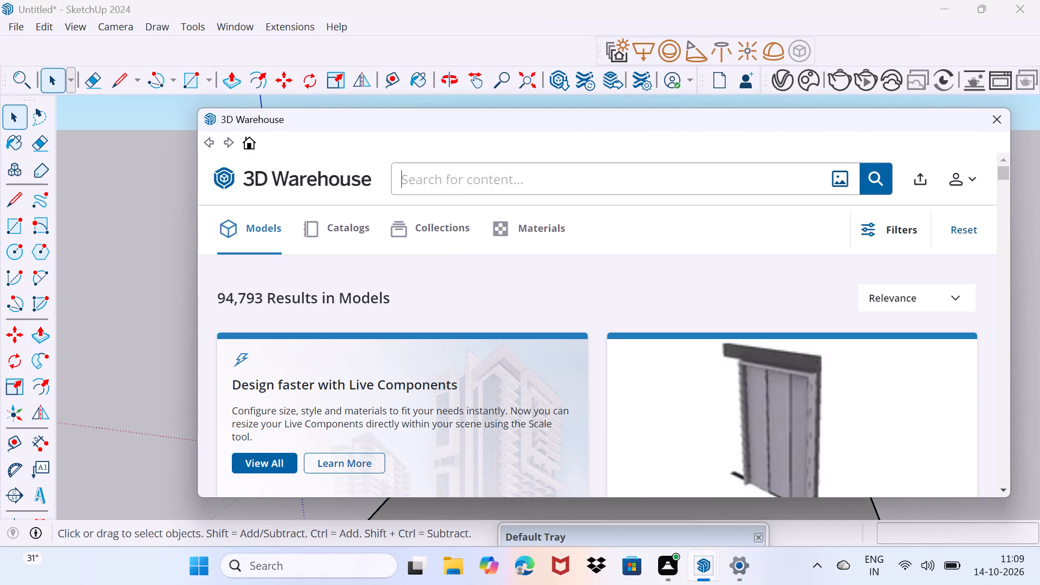
pyautogui.press('d')
pyautogui.press('BackSpace')
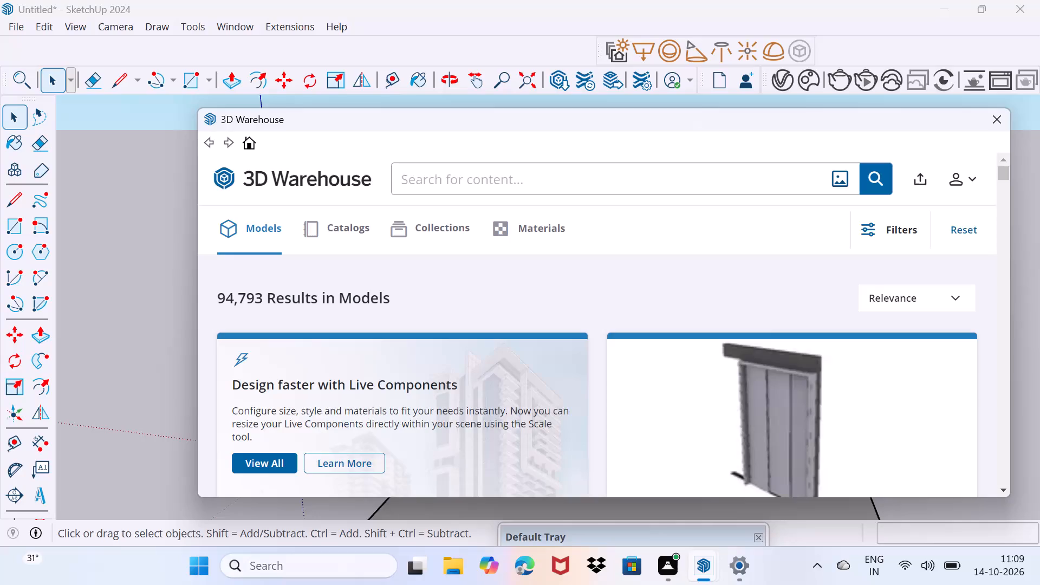
pyautogui.write('GLASS RAILING')
pyautogui.press('Return')
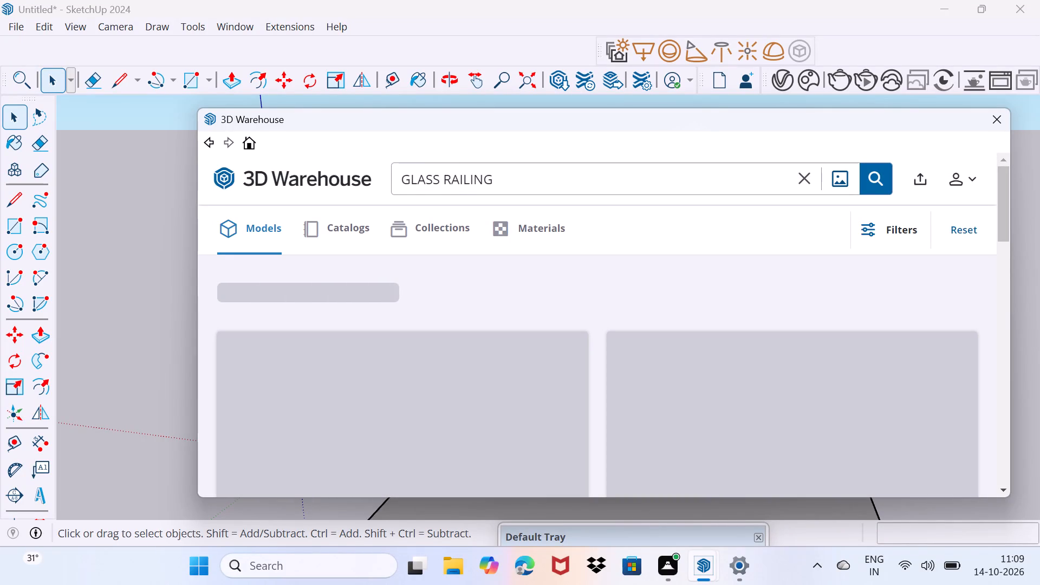
# Look through the glass railing models for a design that suits the balconies.
pyautogui.scroll(-3, 540, 355)
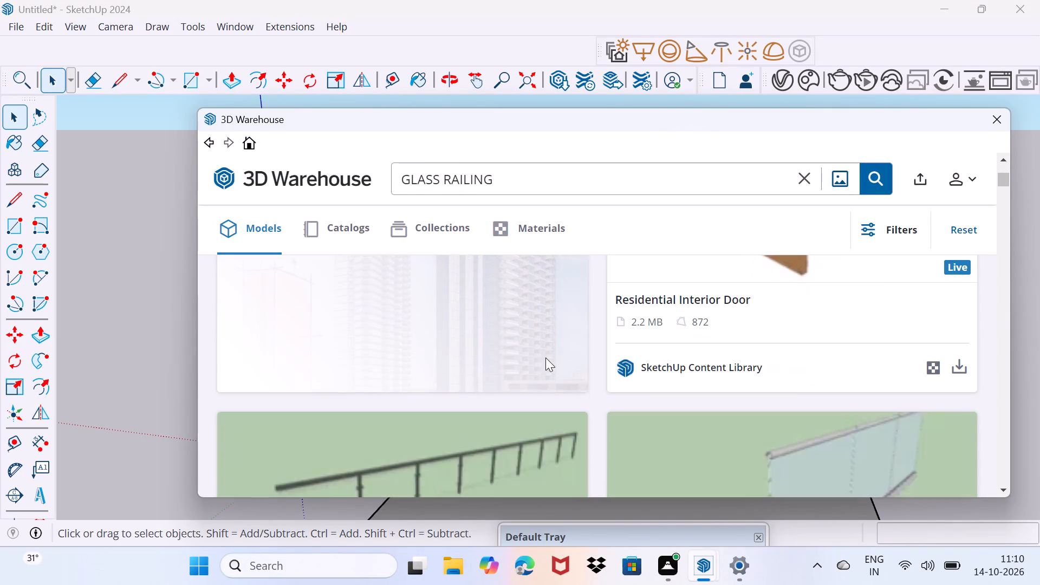
pyautogui.scroll(-4, 549, 354)
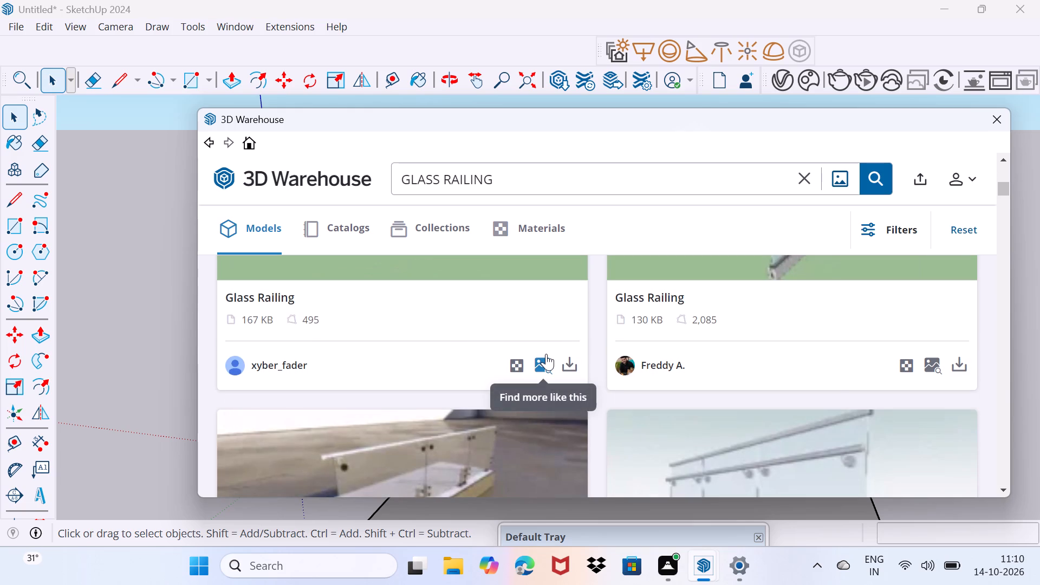
pyautogui.scroll(-15, 540, 348)
# Switch the search to collections and compare the glass railing collections for a suitable balcony design.
pyautogui.click(431, 229)
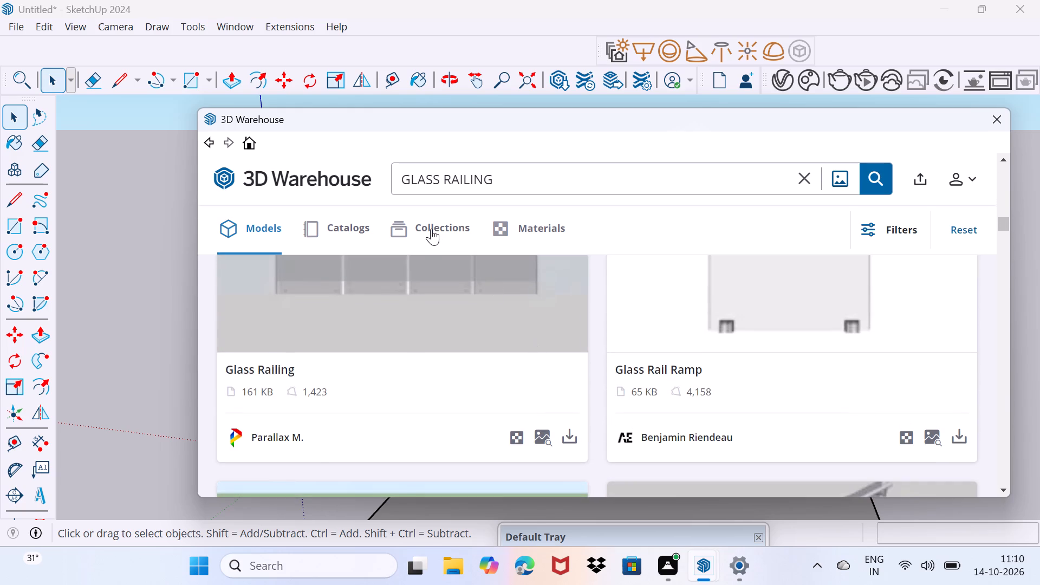
pyautogui.scroll(-1, 409, 284)
pyautogui.scroll(-2, 434, 355)
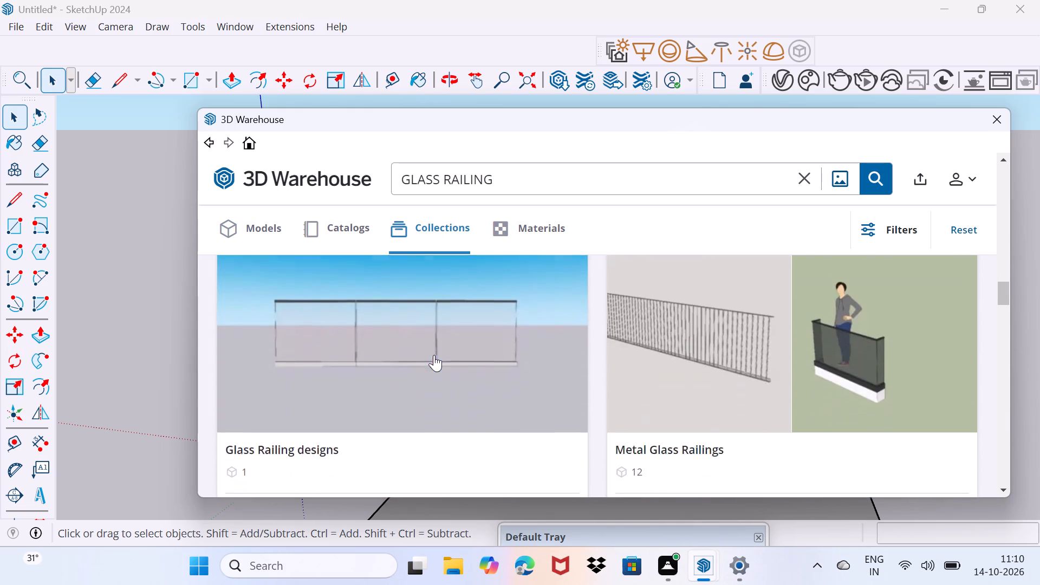
pyautogui.scroll(-5, 434, 355)
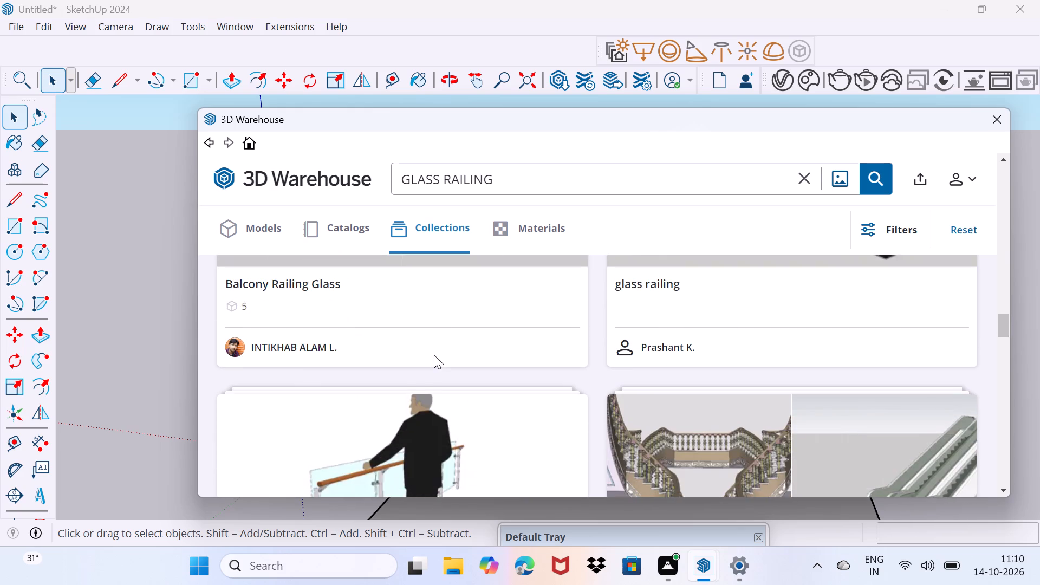
pyautogui.scroll(-11, 434, 355)
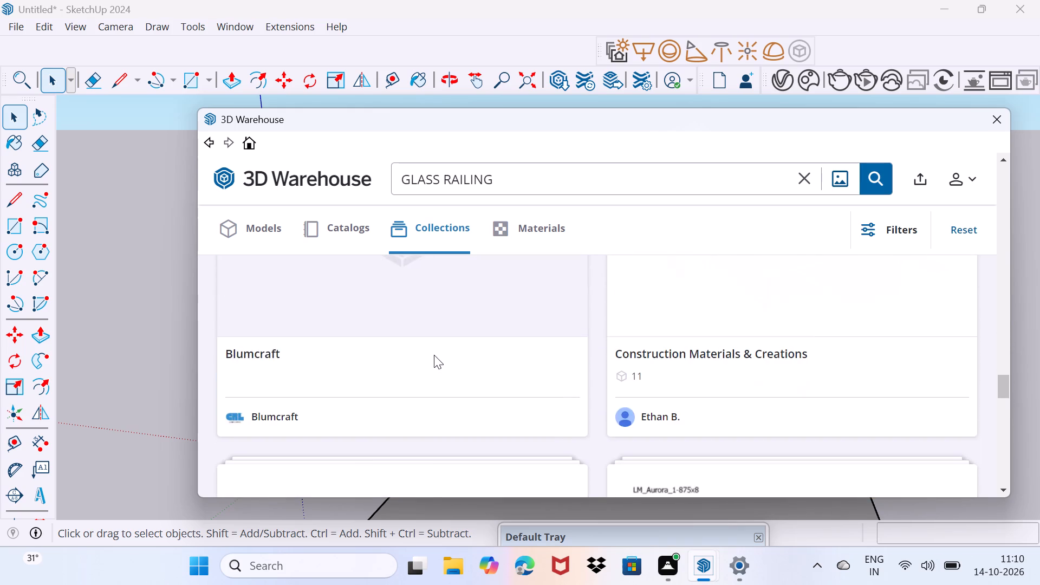
pyautogui.scroll(3, 434, 355)
pyautogui.scroll(-2, 434, 355)
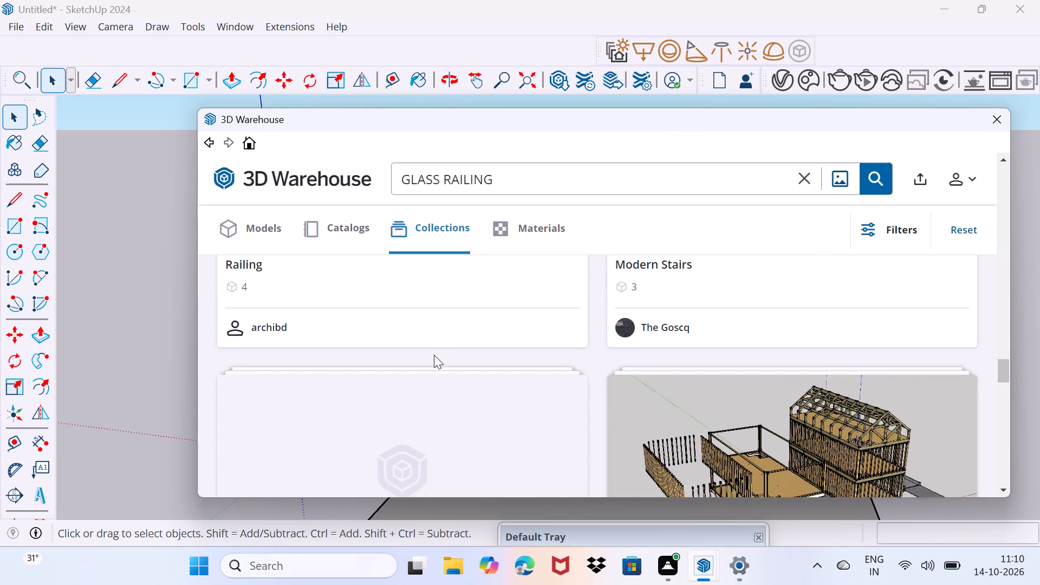
pyautogui.scroll(-13, 434, 355)
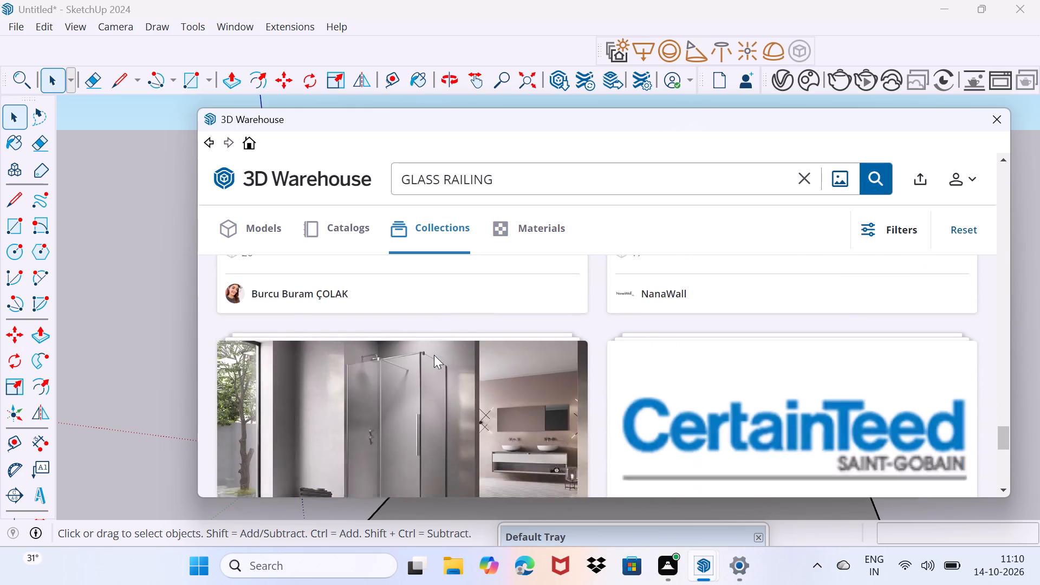
pyautogui.scroll(-11, 434, 355)
pyautogui.scroll(13, 434, 355)
pyautogui.scroll(16, 434, 355)
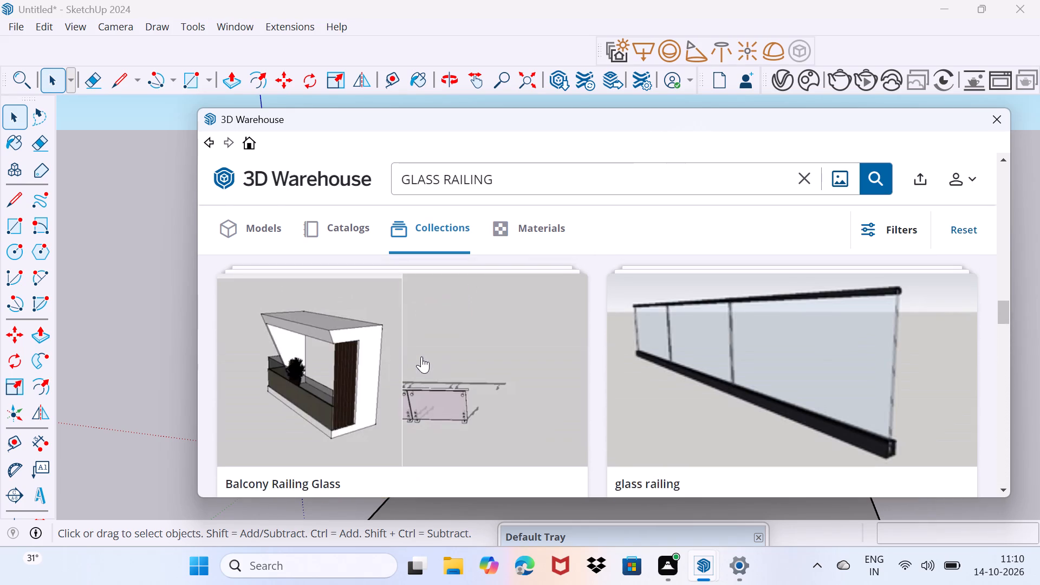
pyautogui.scroll(15, 415, 346)
pyautogui.scroll(-2, 415, 346)
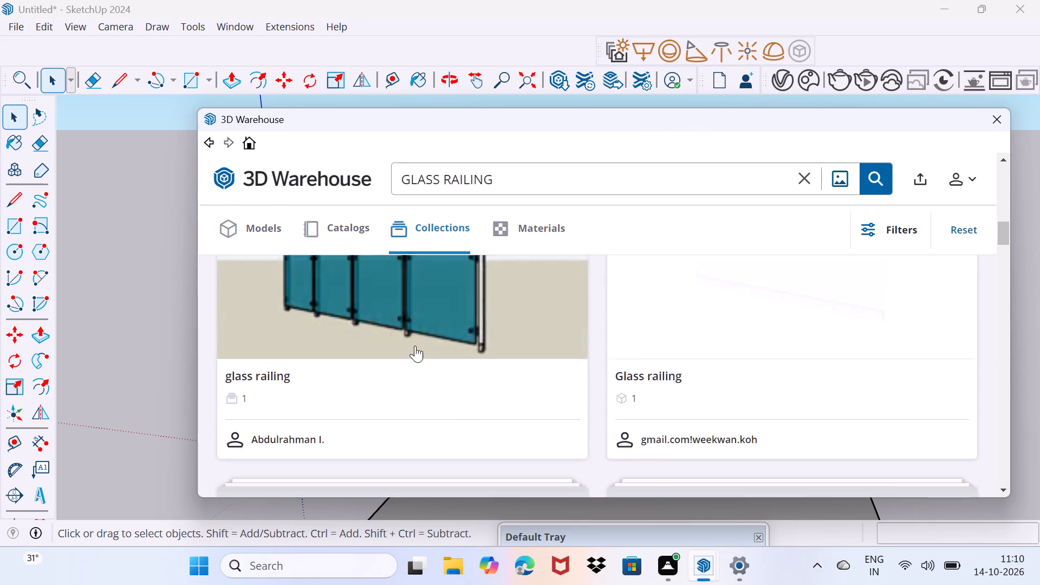
pyautogui.scroll(-3, 415, 346)
pyautogui.scroll(6, 415, 346)
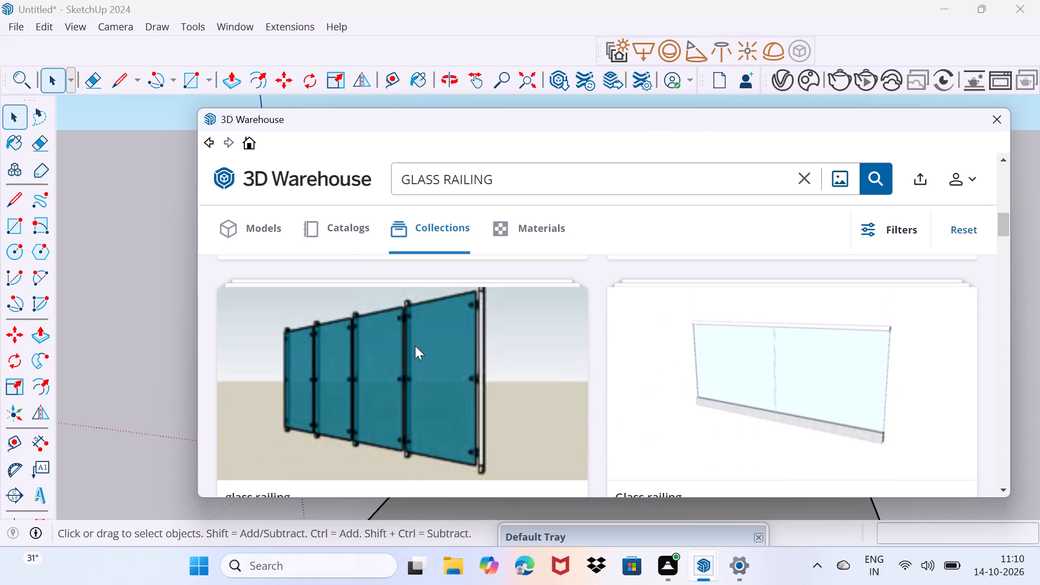
pyautogui.scroll(-4, 415, 346)
pyautogui.scroll(2, 415, 346)
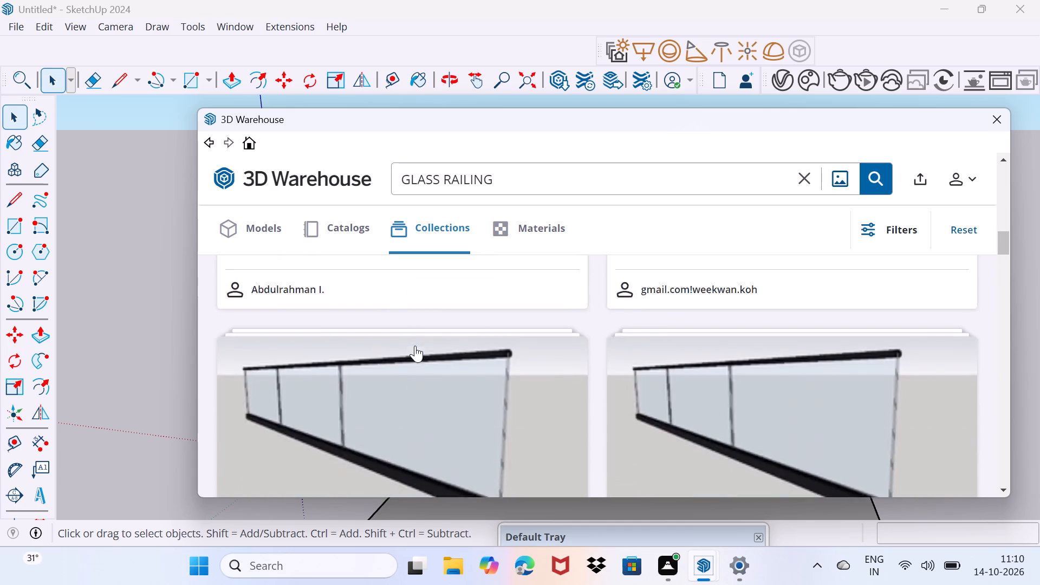
pyautogui.scroll(1, 415, 346)
pyautogui.scroll(-4, 415, 346)
pyautogui.scroll(-2, 560, 452)
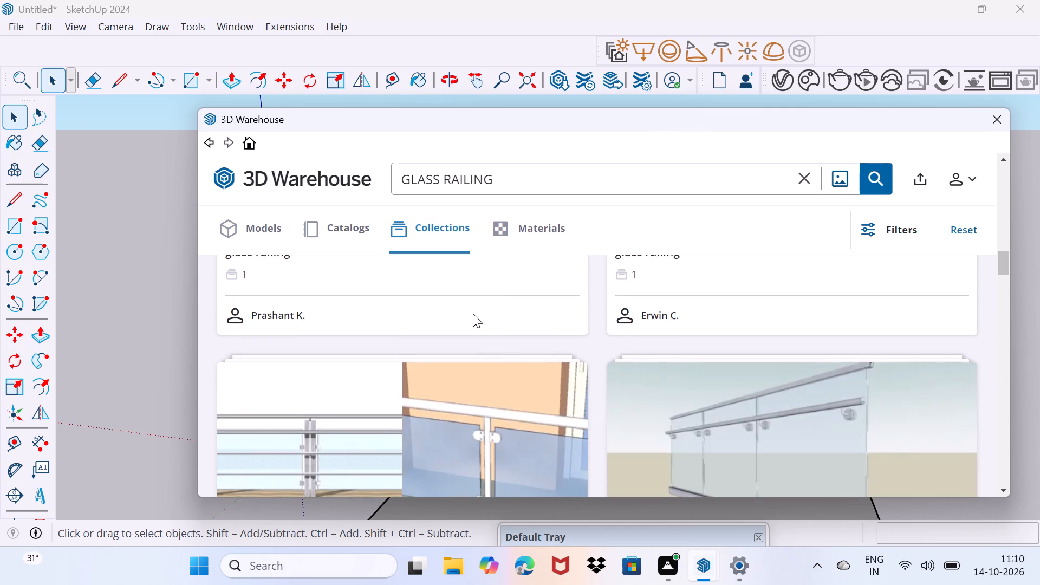
pyautogui.scroll(3, 473, 314)
# Examine the glass railing collection with black top and bottom rails and its nested collection, then back out of both.
pyautogui.click(464, 335)
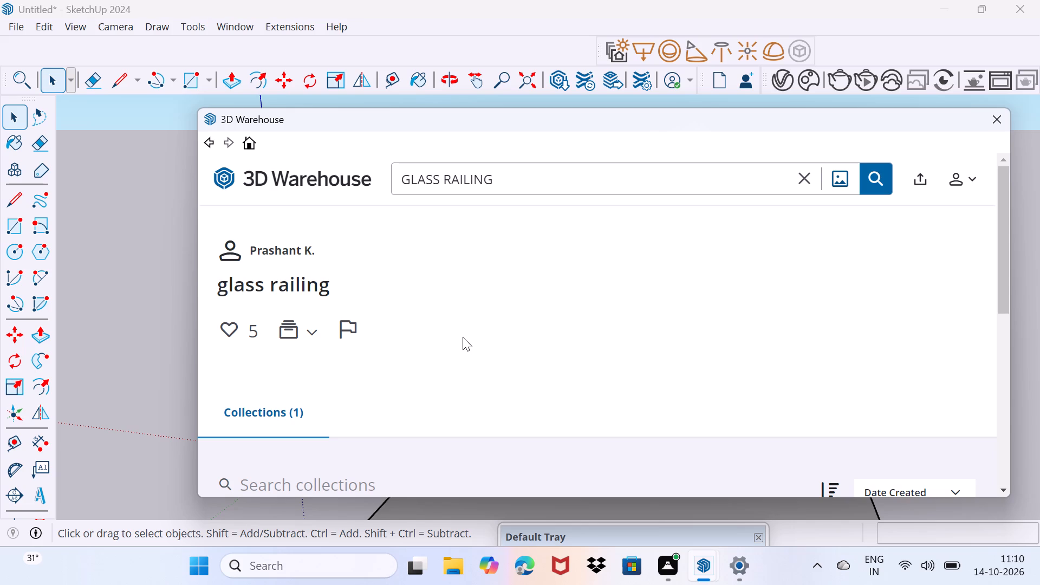
pyautogui.scroll(-4, 478, 361)
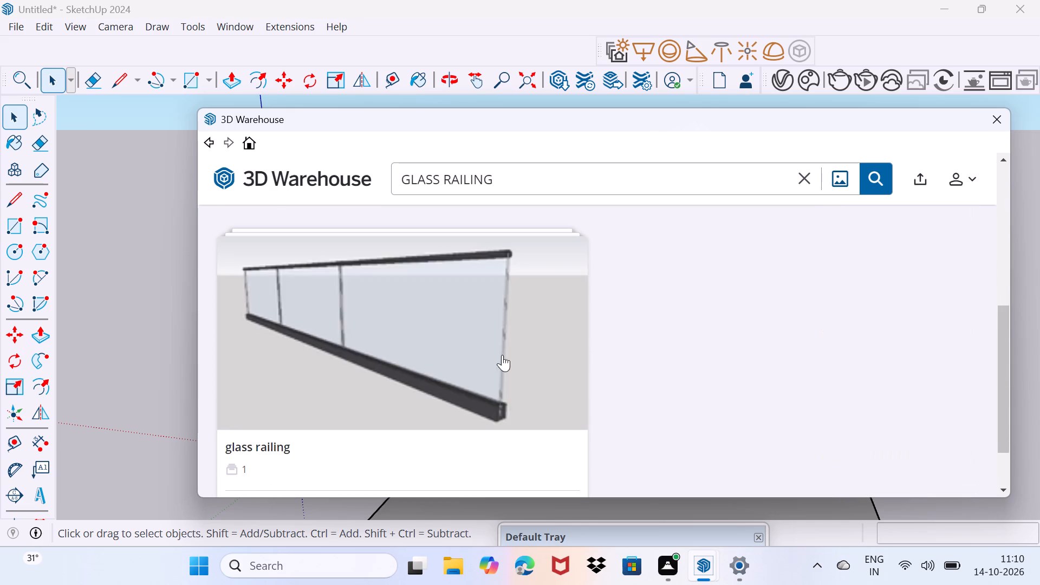
pyautogui.scroll(-4, 517, 333)
pyautogui.scroll(-1, 528, 376)
pyautogui.click(484, 321)
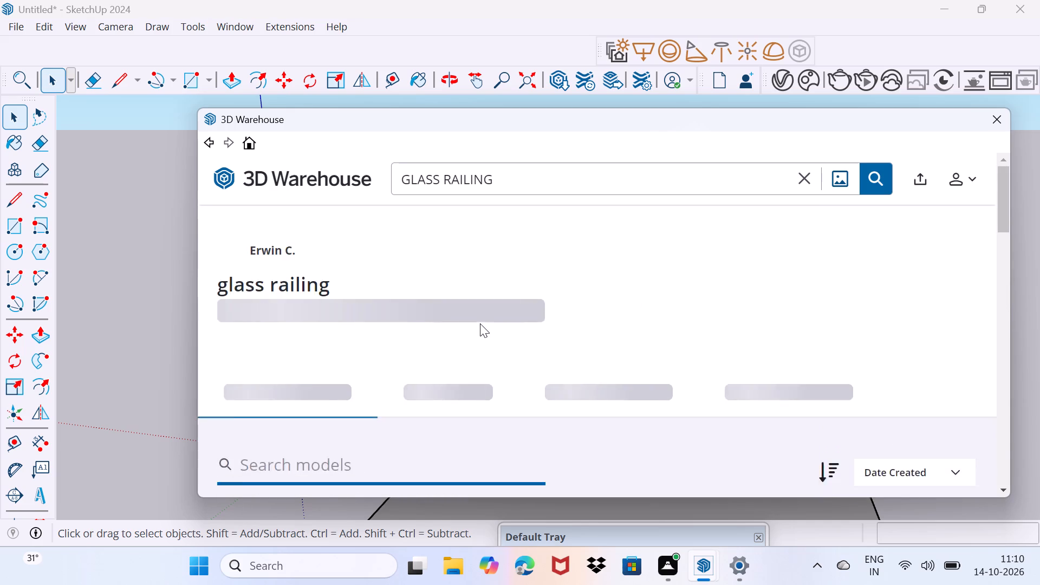
pyautogui.scroll(-4, 480, 323)
pyautogui.scroll(-9, 520, 386)
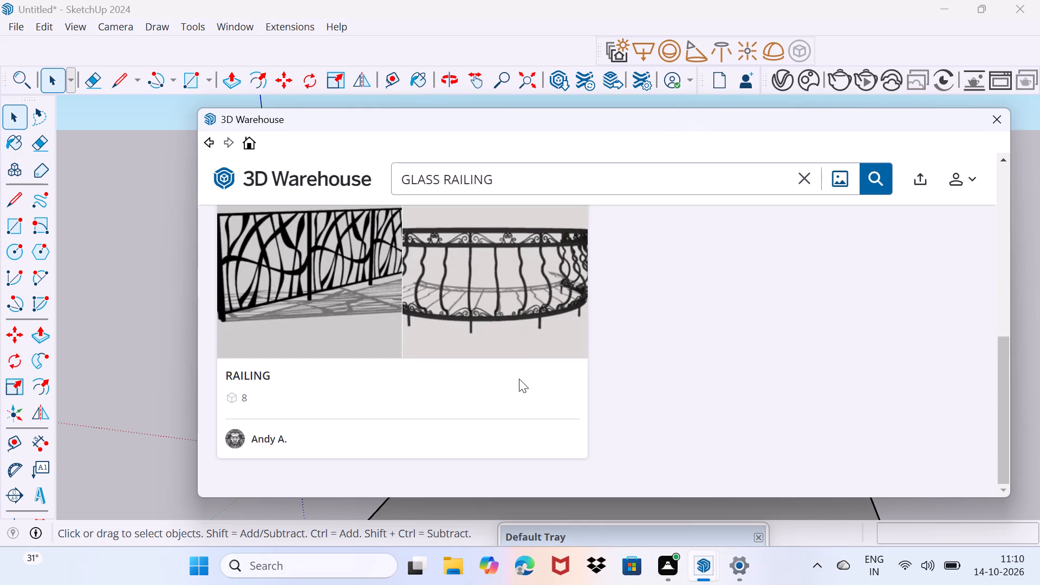
pyautogui.scroll(11, 519, 378)
pyautogui.scroll(-6, 519, 374)
pyautogui.click(207, 142)
pyautogui.scroll(-4, 349, 314)
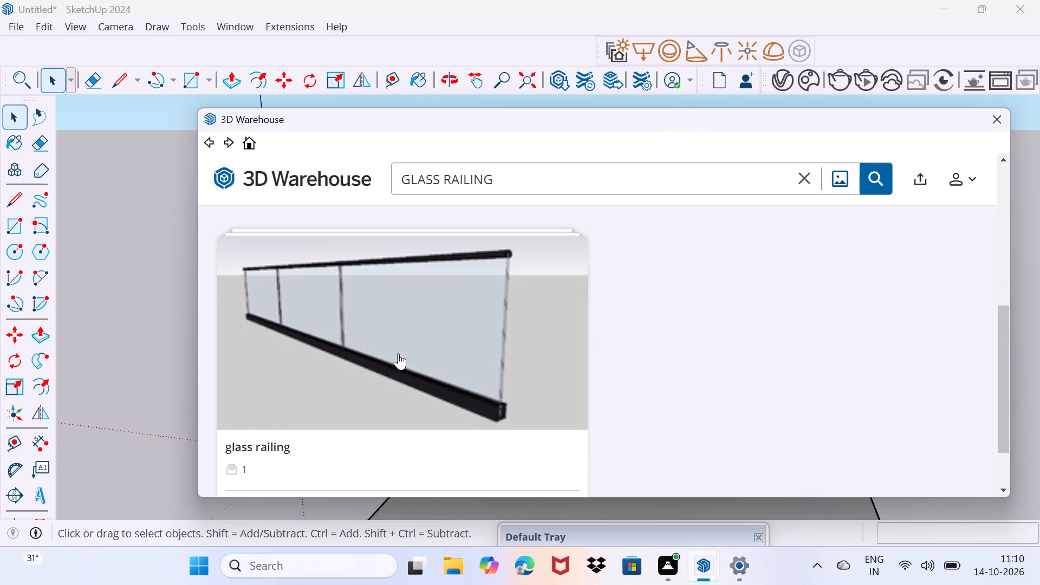
pyautogui.scroll(-8, 420, 357)
pyautogui.click(206, 143)
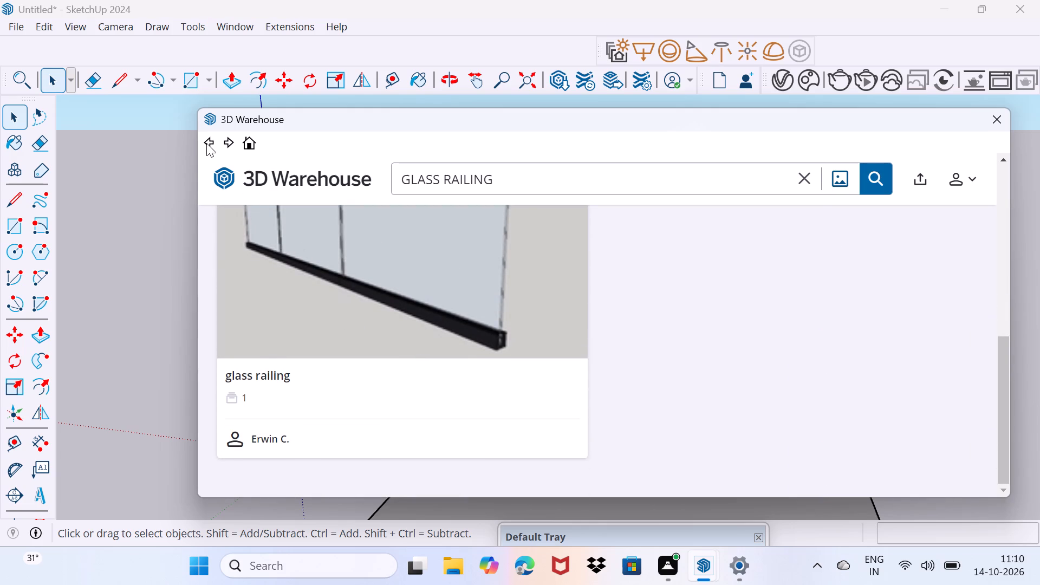
# Examine another glass railing collection, then go back to the glass railing model results.
pyautogui.click(810, 381)
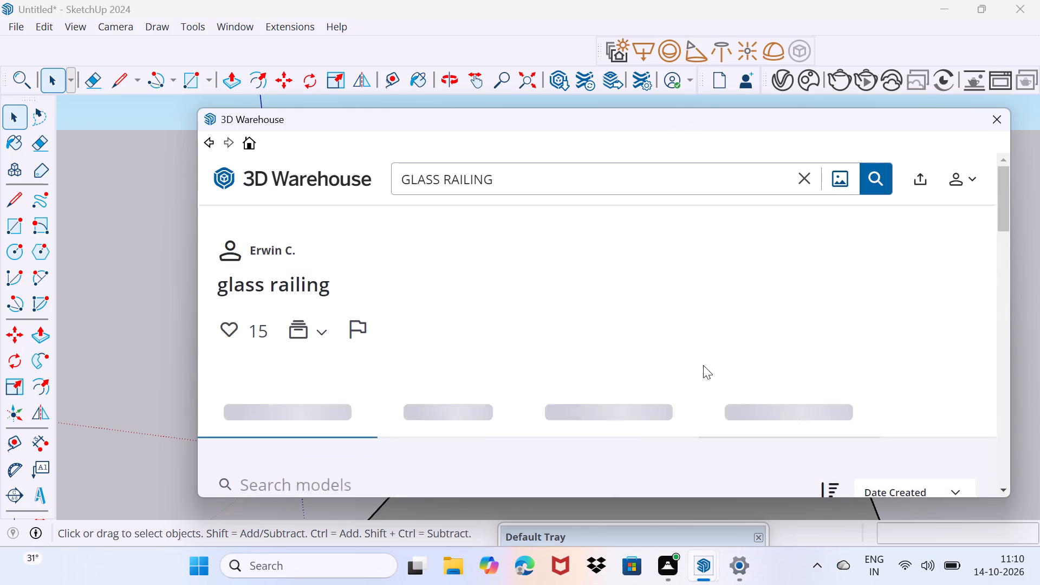
pyautogui.scroll(-8, 453, 297)
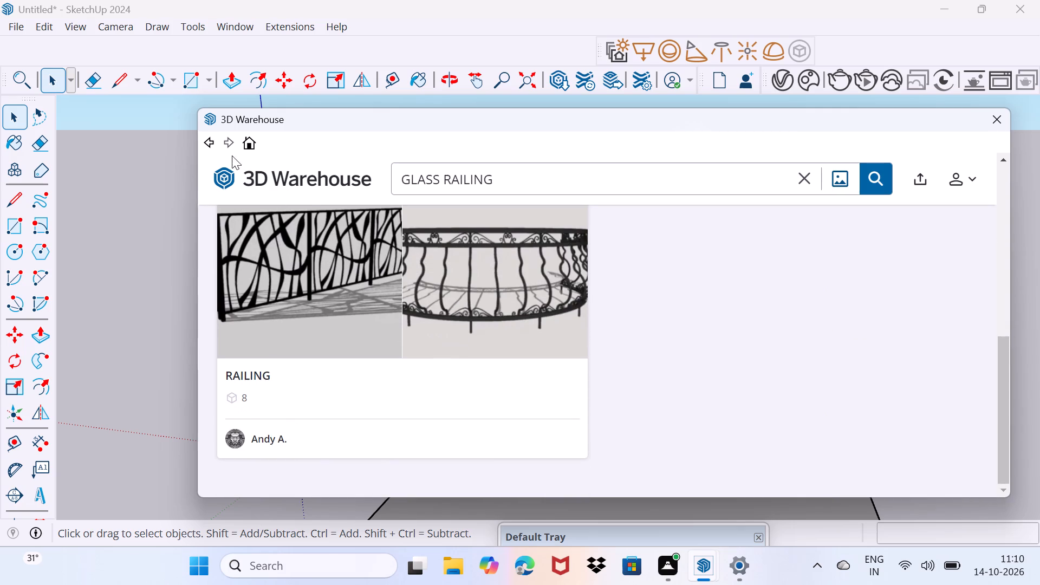
pyautogui.click(212, 141)
pyautogui.click(212, 141)
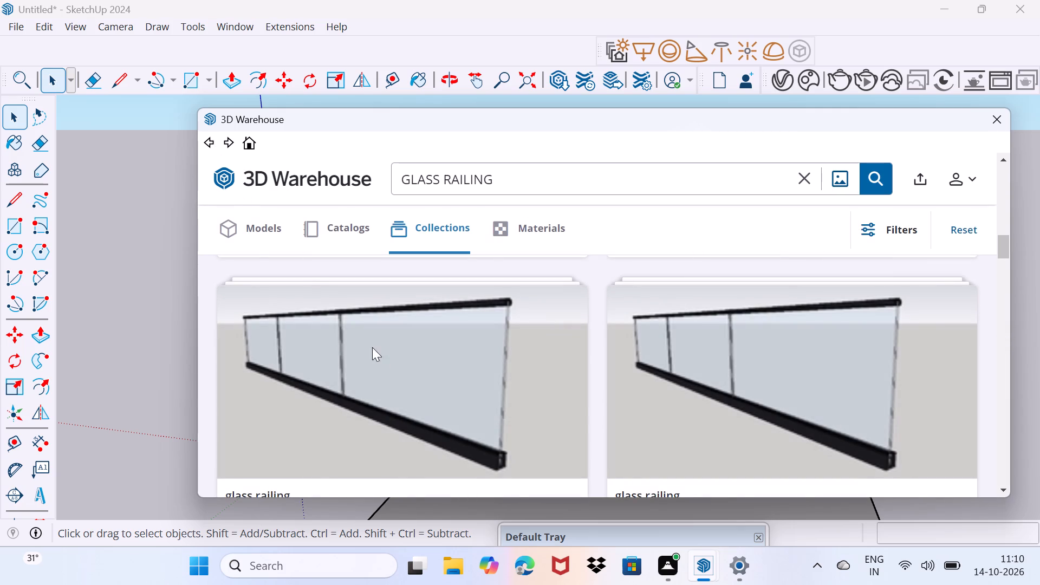
# Look through the glass railing models for one with black handrails that suits the balconies.
pyautogui.scroll(3, 390, 362)
pyautogui.scroll(-5, 419, 372)
pyautogui.scroll(-3, 560, 370)
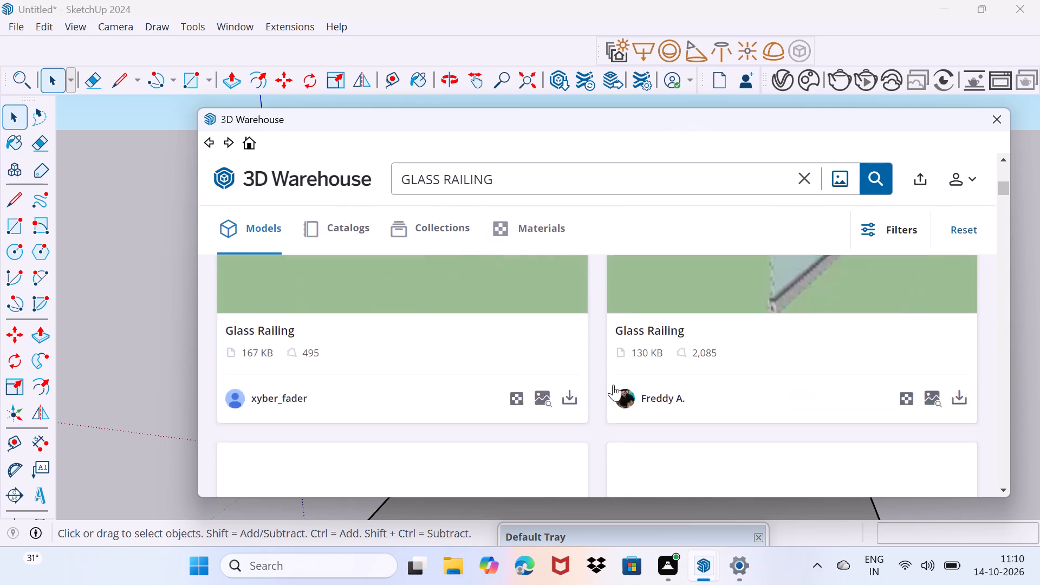
pyautogui.scroll(-15, 620, 376)
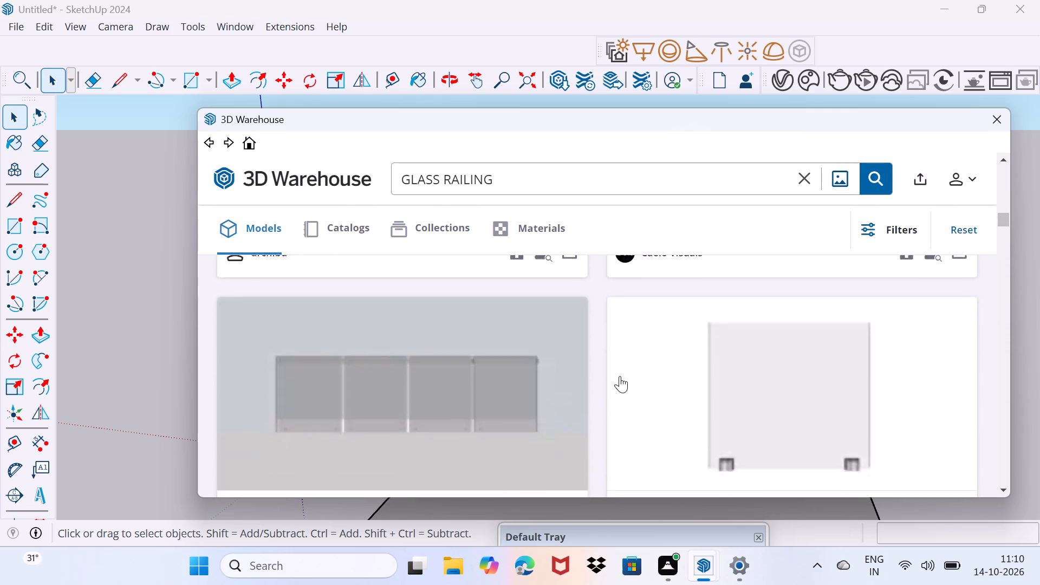
pyautogui.scroll(-6, 620, 376)
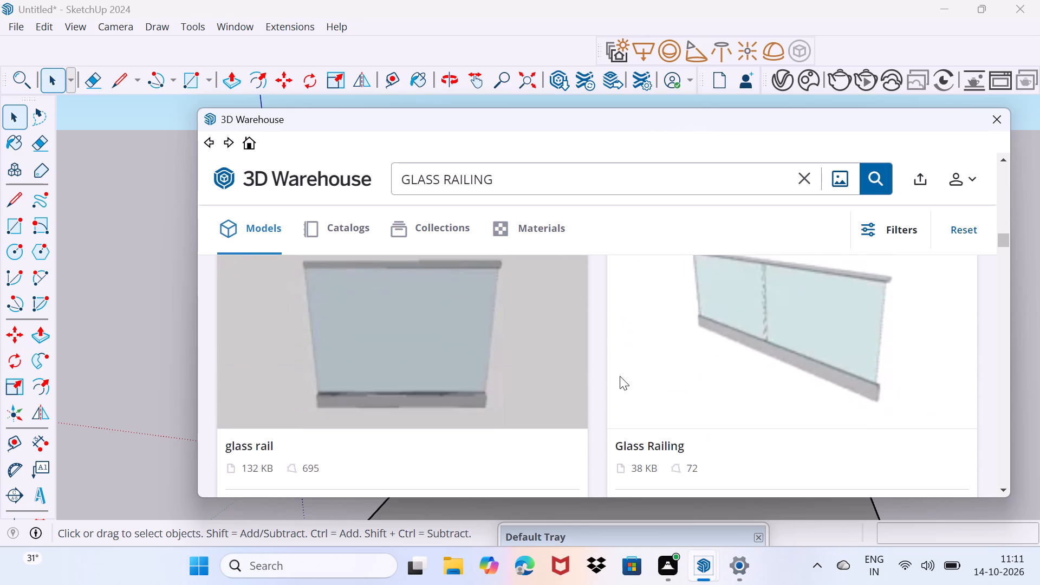
pyautogui.scroll(-11, 620, 376)
pyautogui.scroll(3, 617, 376)
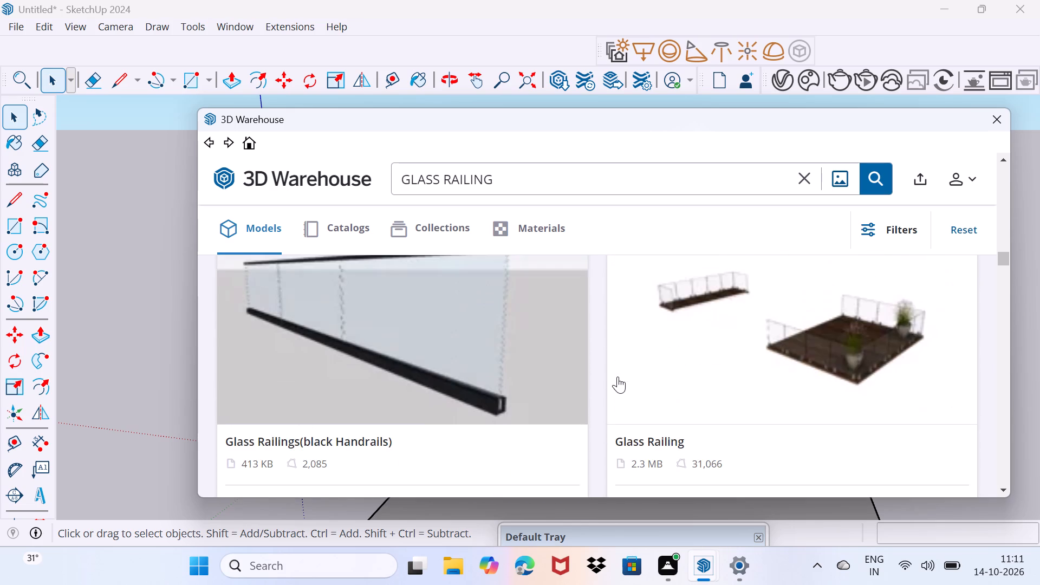
pyautogui.scroll(-2, 571, 395)
# Load the "Glass Railings(black Handrails)" model and place it along the lowest balcony's front edge, between the side wall and the wood-paneled pillar.
pyautogui.click(570, 352)
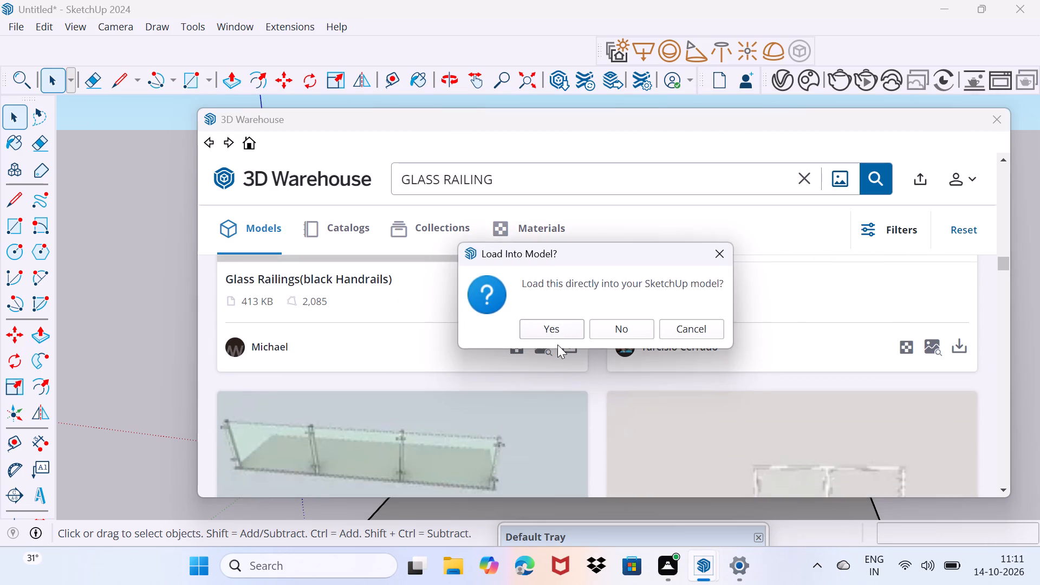
pyautogui.click(554, 334)
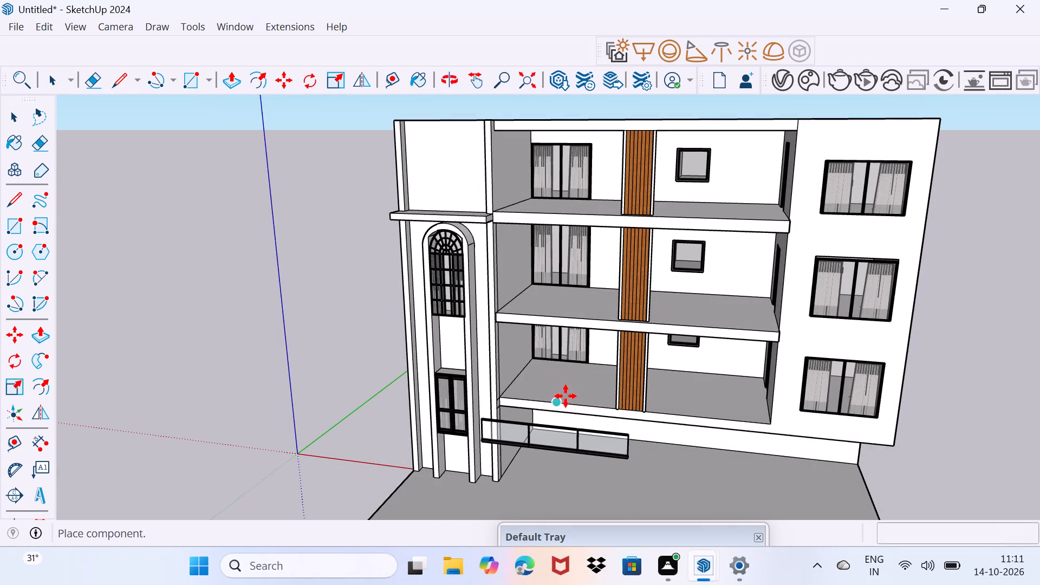
pyautogui.scroll(10, 564, 378)
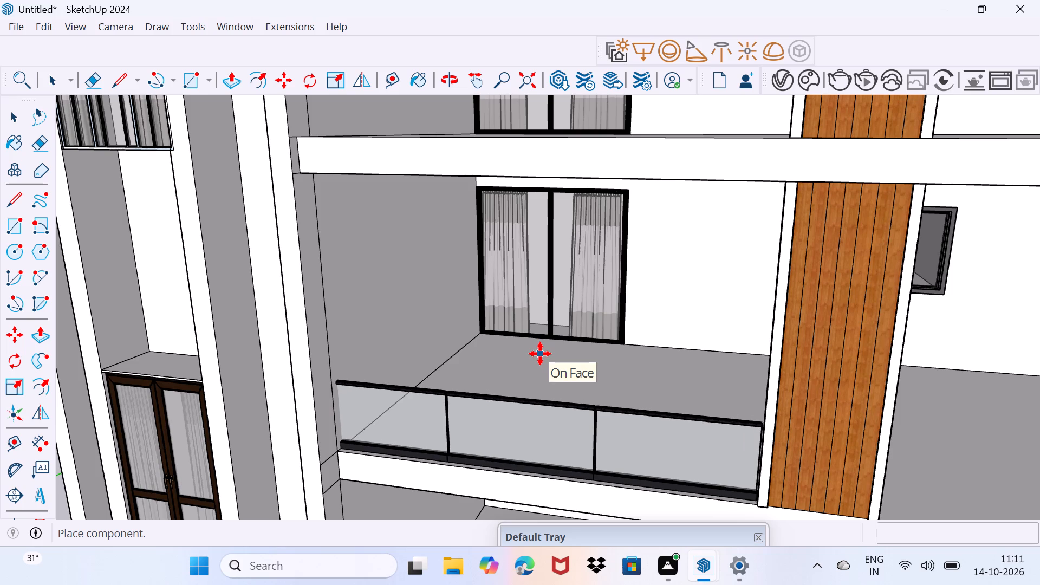
pyautogui.click(540, 354)
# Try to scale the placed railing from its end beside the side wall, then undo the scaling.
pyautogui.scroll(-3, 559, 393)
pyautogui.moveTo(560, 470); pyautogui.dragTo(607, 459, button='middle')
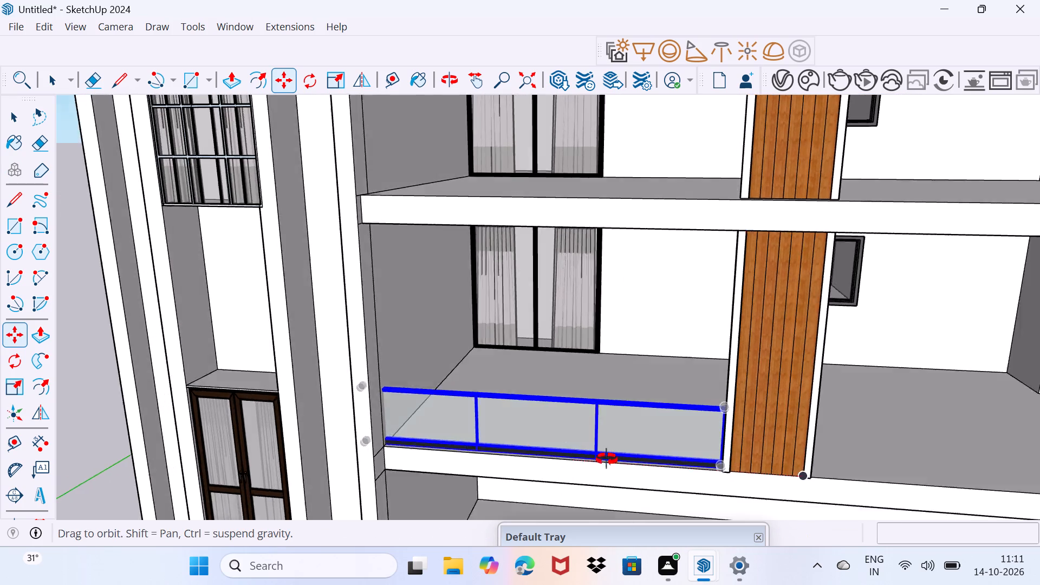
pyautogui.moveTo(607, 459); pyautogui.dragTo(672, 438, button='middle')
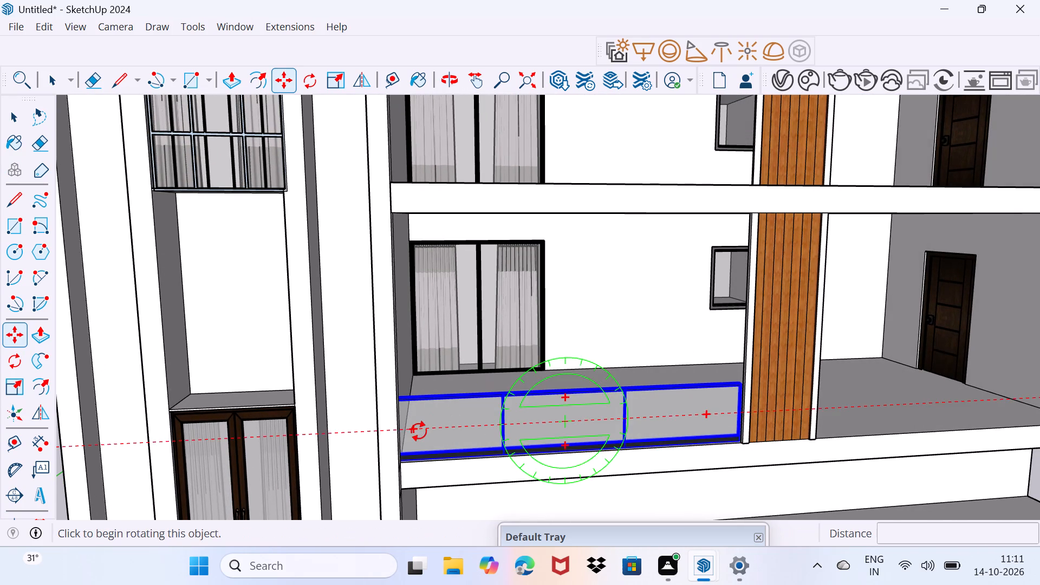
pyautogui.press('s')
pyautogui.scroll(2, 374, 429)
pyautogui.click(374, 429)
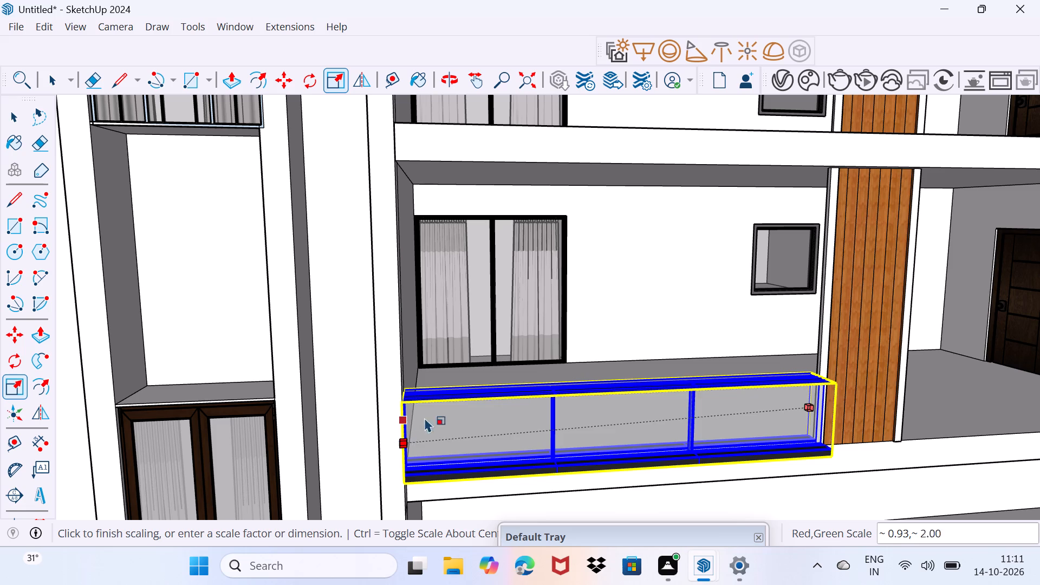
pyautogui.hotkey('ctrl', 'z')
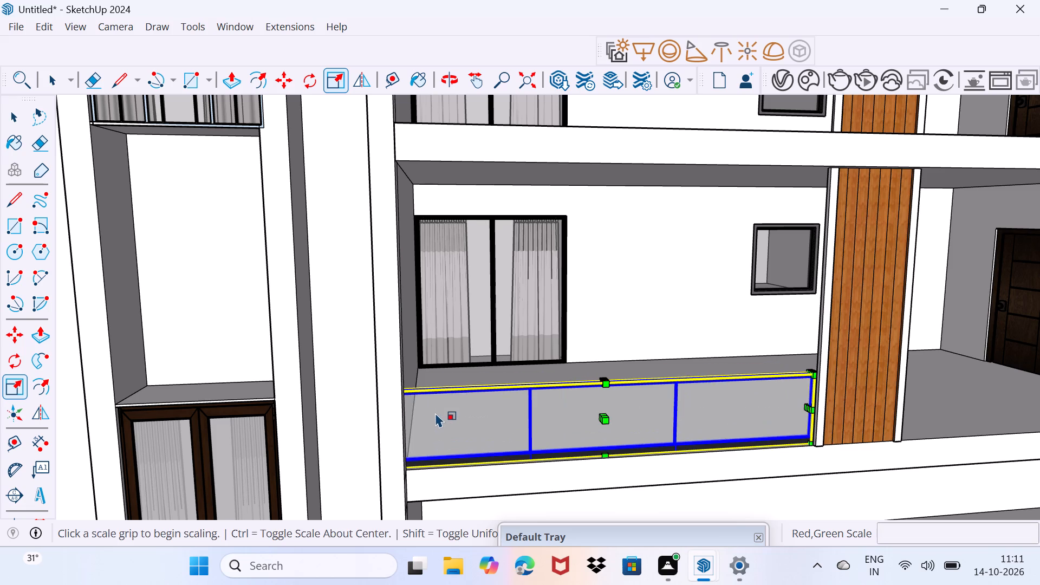
# Scale the railing's length by 0.80 along the red axis, pulling in its pillar-side end.
pyautogui.moveTo(435, 413); pyautogui.dragTo(476, 463, button='middle')
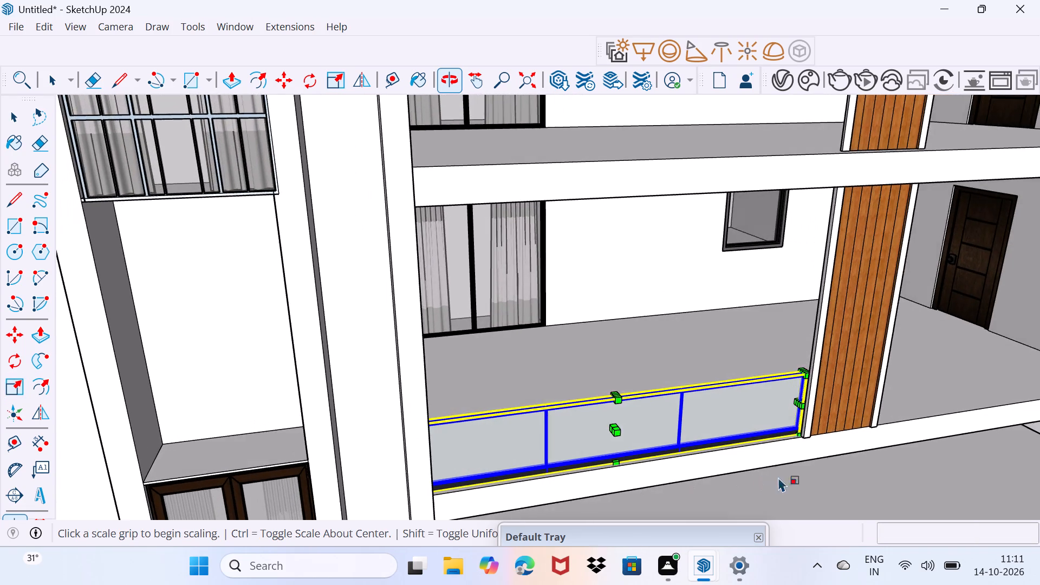
pyautogui.scroll(12, 781, 432)
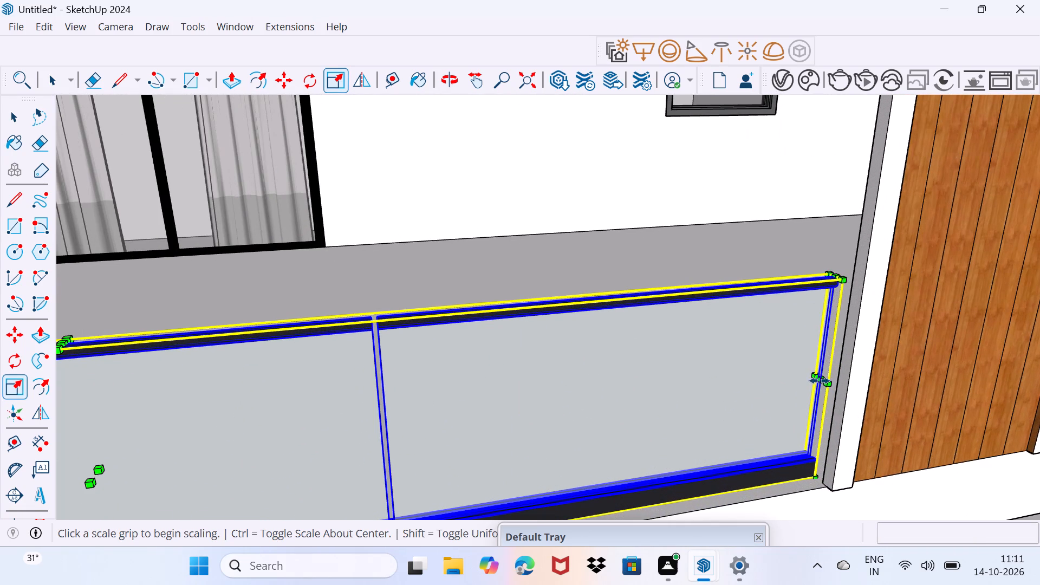
pyautogui.click(821, 380)
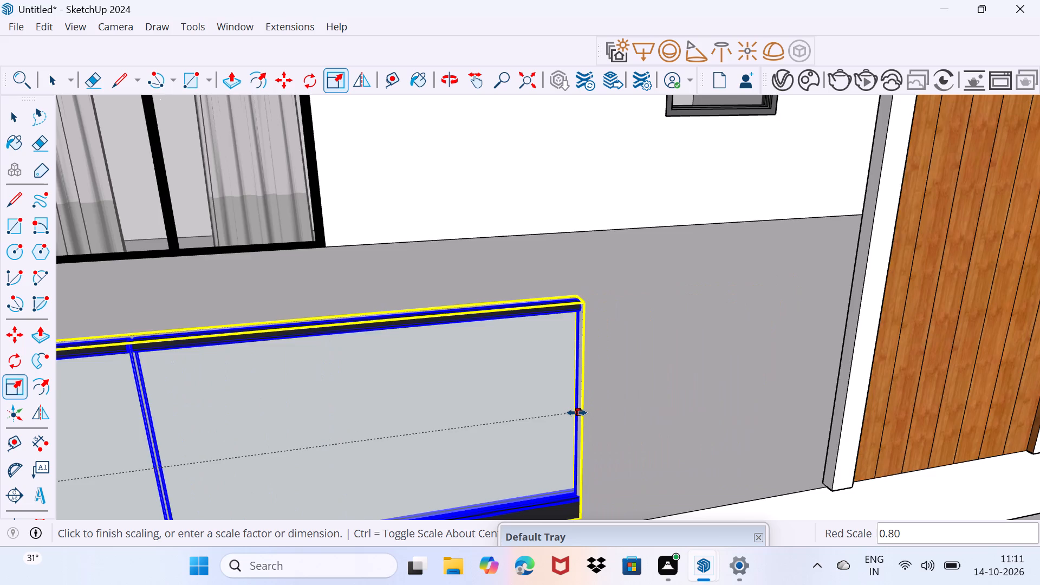
pyautogui.scroll(-4, 577, 413)
pyautogui.click(577, 413)
pyautogui.press('space')
pyautogui.scroll(-5, 490, 446)
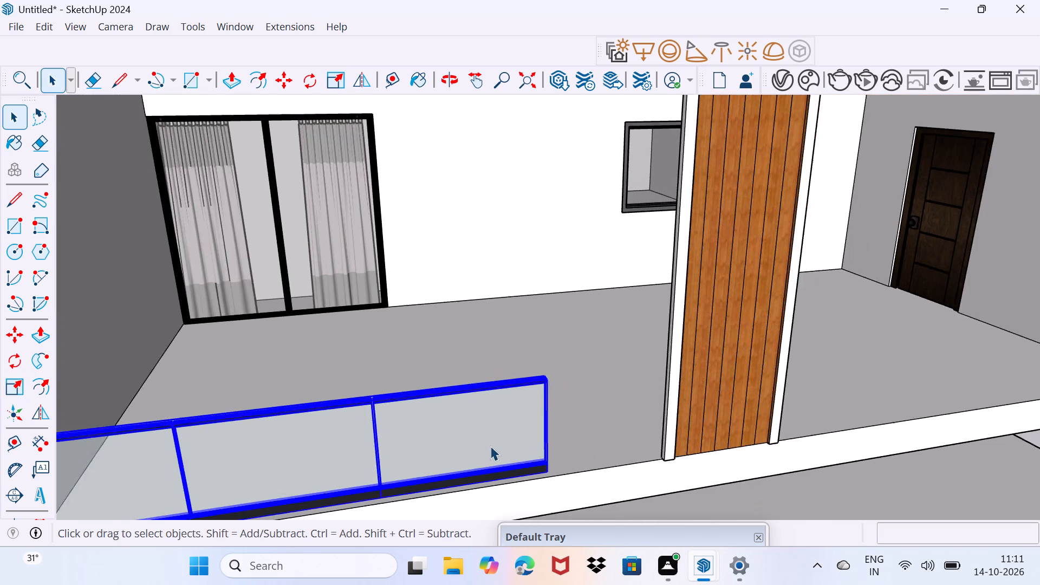
# Move the railing about 2' 10" along the balcony edge toward the wood-paneled pillar.
pyautogui.scroll(-4, 490, 446)
pyautogui.moveTo(435, 443); pyautogui.dragTo(470, 386, button='middle')
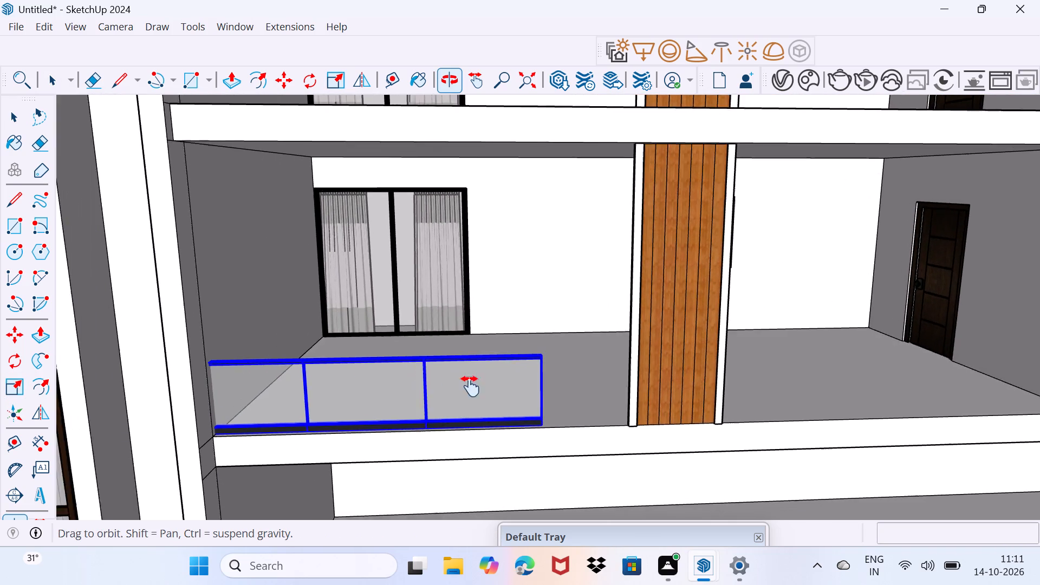
pyautogui.moveTo(470, 386); pyautogui.dragTo(479, 385, button='middle')
pyautogui.scroll(3, 575, 412)
pyautogui.press('m')
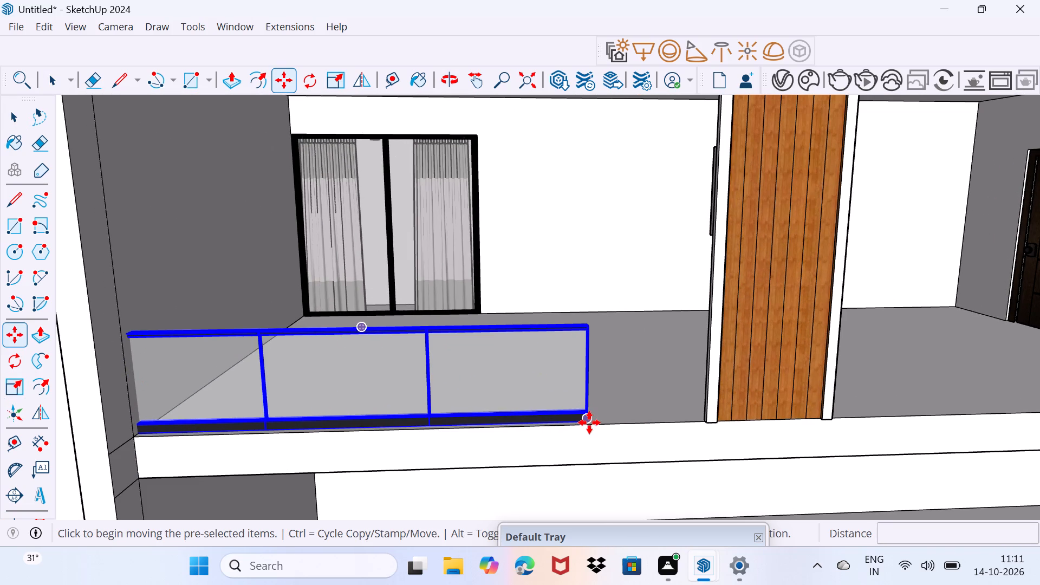
pyautogui.click(589, 422)
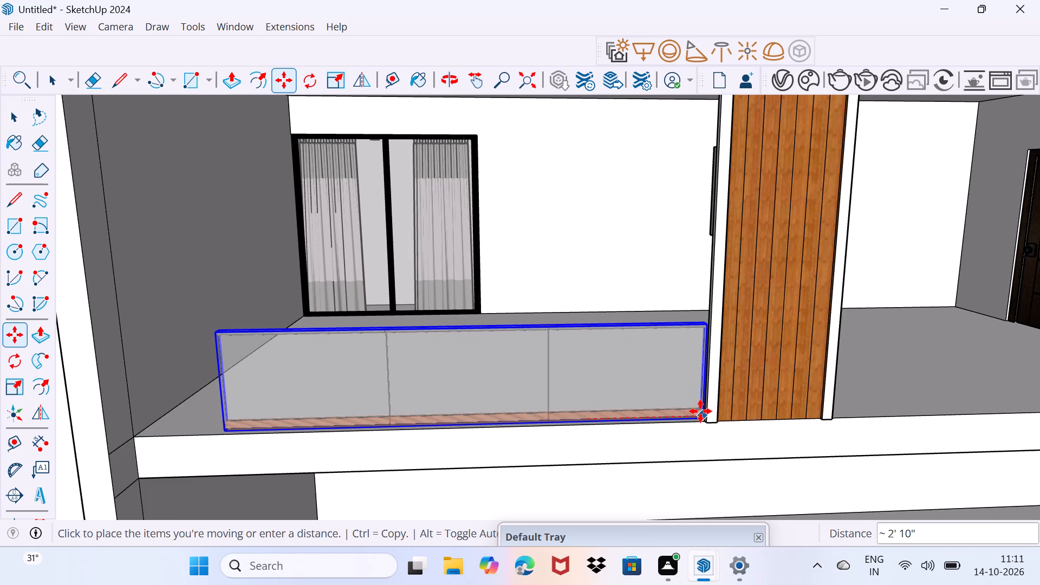
pyautogui.click(701, 411)
pyautogui.press('space')
# Scale the railing's length by about 1.10 along the red axis, extending its free end toward the side wall.
pyautogui.moveTo(369, 393); pyautogui.dragTo(514, 395, button='middle')
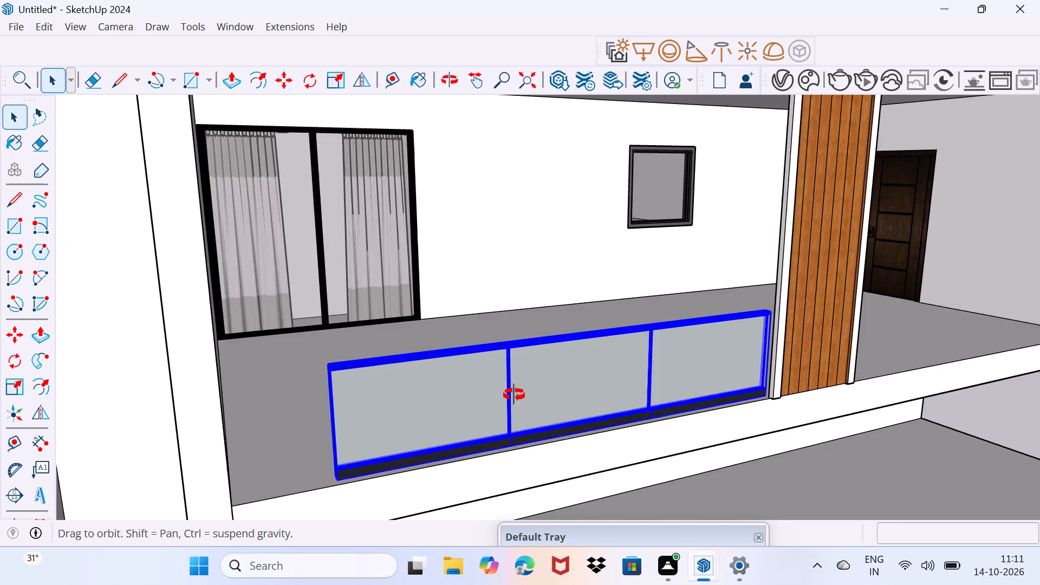
pyautogui.moveTo(514, 395); pyautogui.dragTo(587, 370, button='middle')
pyautogui.scroll(3, 531, 401)
pyautogui.press('s')
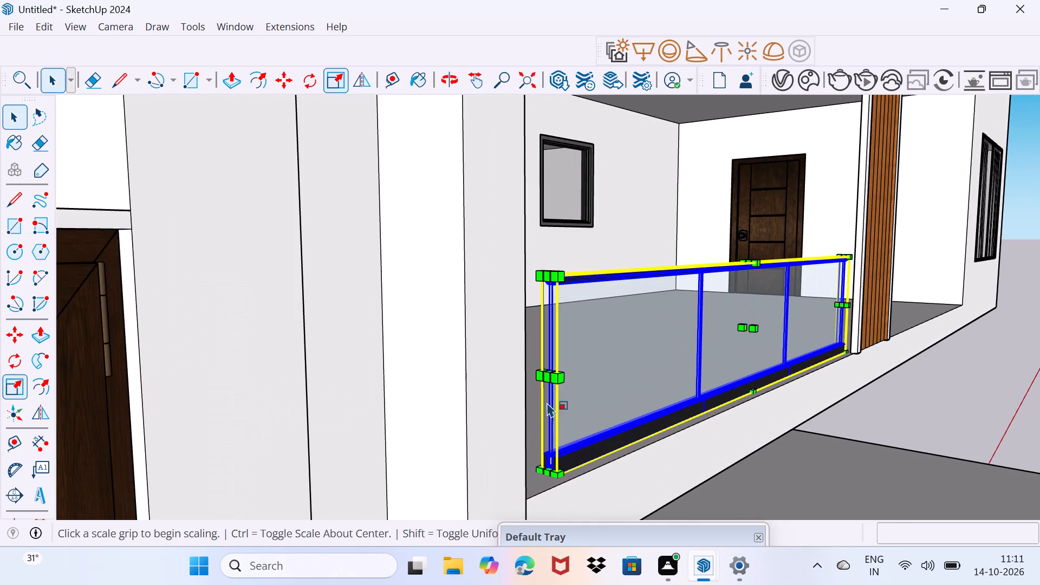
pyautogui.scroll(3, 551, 390)
pyautogui.click(545, 374)
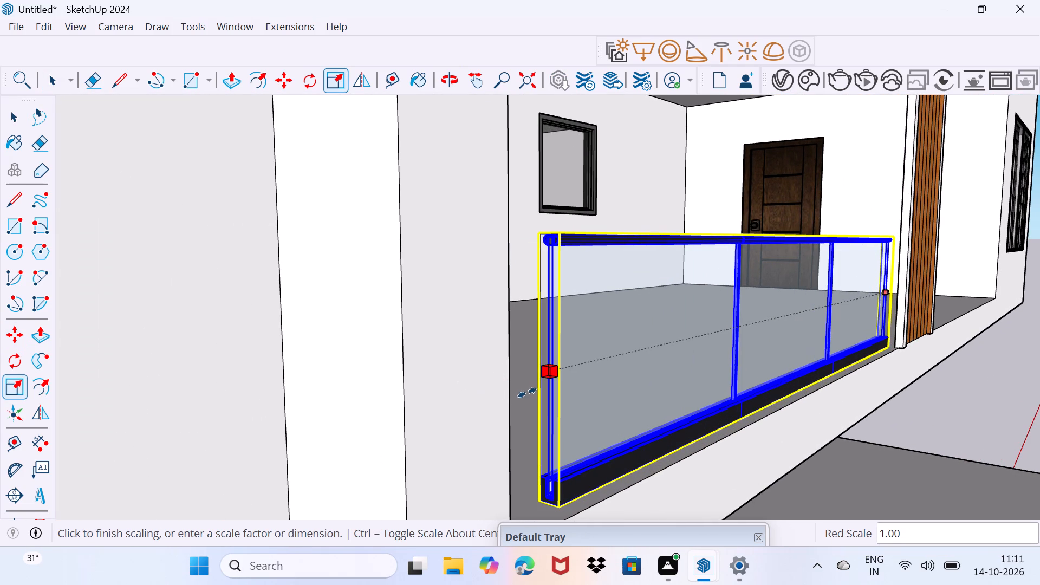
pyautogui.click(452, 389)
pyautogui.press('space')
pyautogui.moveTo(448, 396); pyautogui.dragTo(476, 369)
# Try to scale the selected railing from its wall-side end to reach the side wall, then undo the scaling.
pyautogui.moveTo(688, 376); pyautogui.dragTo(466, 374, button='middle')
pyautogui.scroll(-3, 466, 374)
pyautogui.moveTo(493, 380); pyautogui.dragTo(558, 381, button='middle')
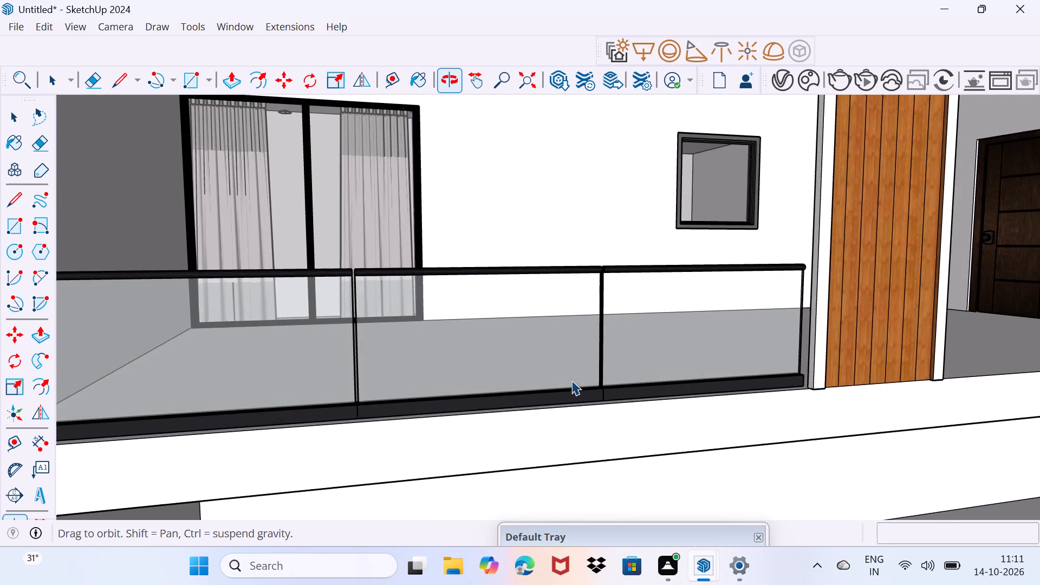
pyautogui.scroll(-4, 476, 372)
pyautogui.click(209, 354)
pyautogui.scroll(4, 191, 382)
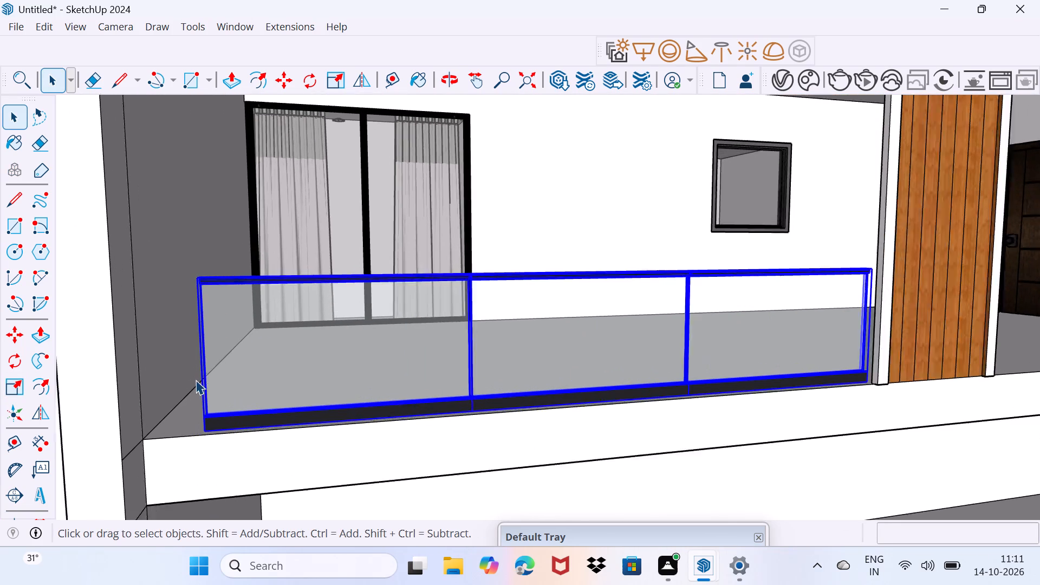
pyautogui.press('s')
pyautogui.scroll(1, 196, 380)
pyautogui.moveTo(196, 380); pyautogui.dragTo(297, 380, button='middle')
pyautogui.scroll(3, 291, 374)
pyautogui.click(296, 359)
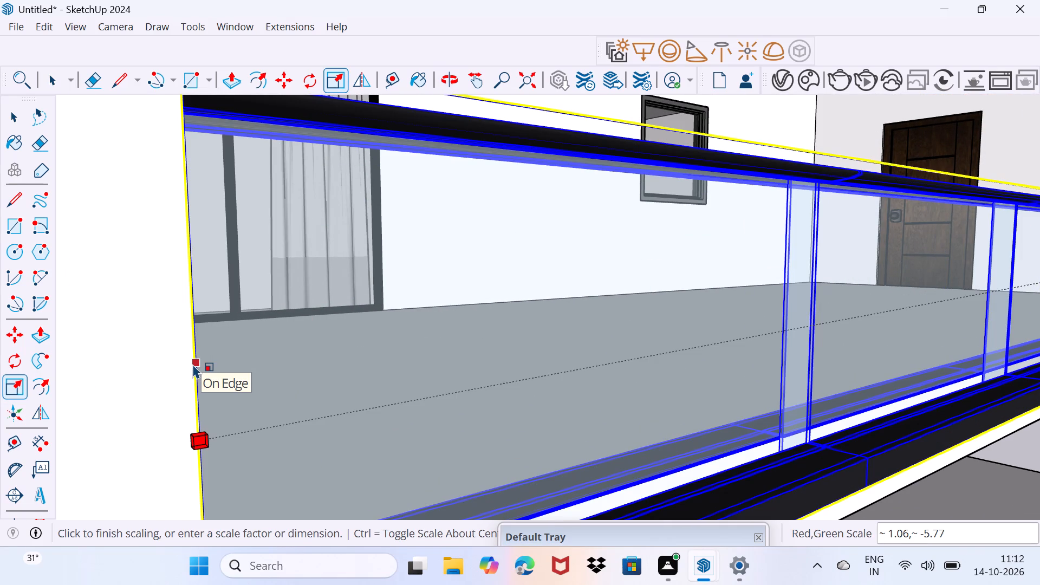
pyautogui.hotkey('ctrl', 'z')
# Stretch the railing along the red axis only, bringing its wall-side end up to the balcony's side wall.
pyautogui.scroll(3, 289, 370)
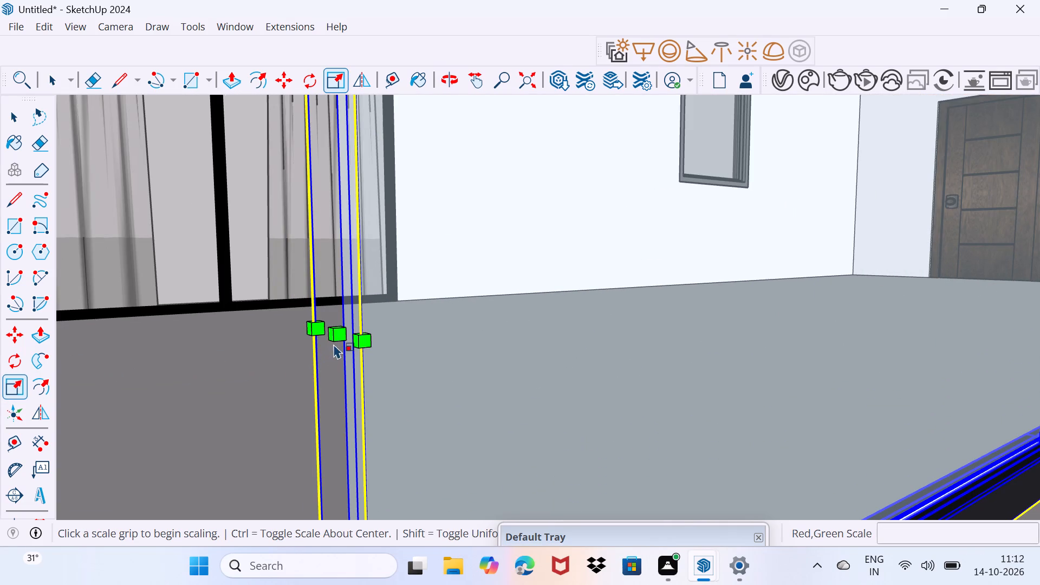
pyautogui.click(335, 336)
pyautogui.scroll(-4, 206, 348)
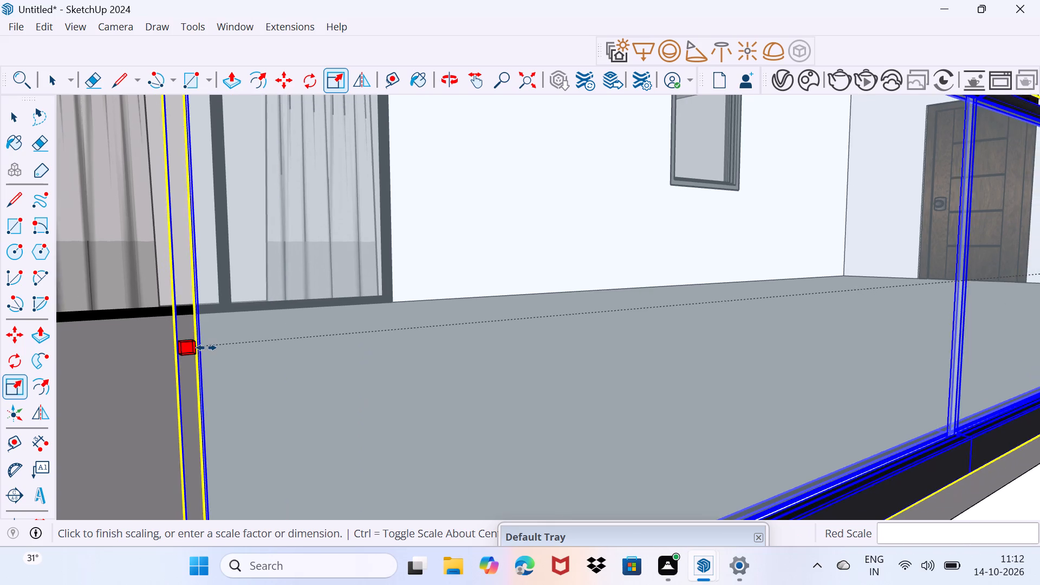
pyautogui.scroll(-13, 206, 348)
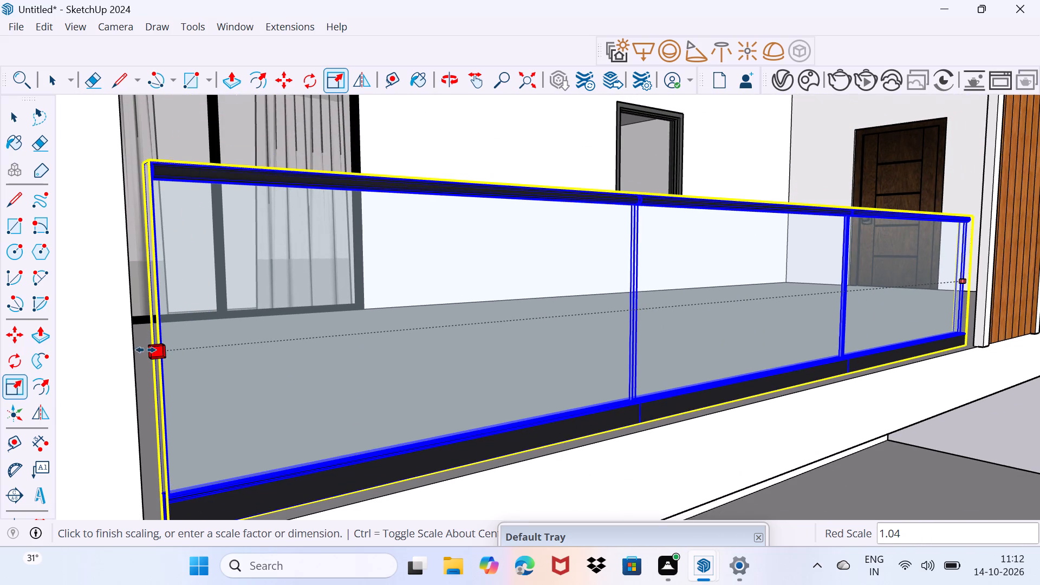
pyautogui.click(140, 350)
pyautogui.press('space')
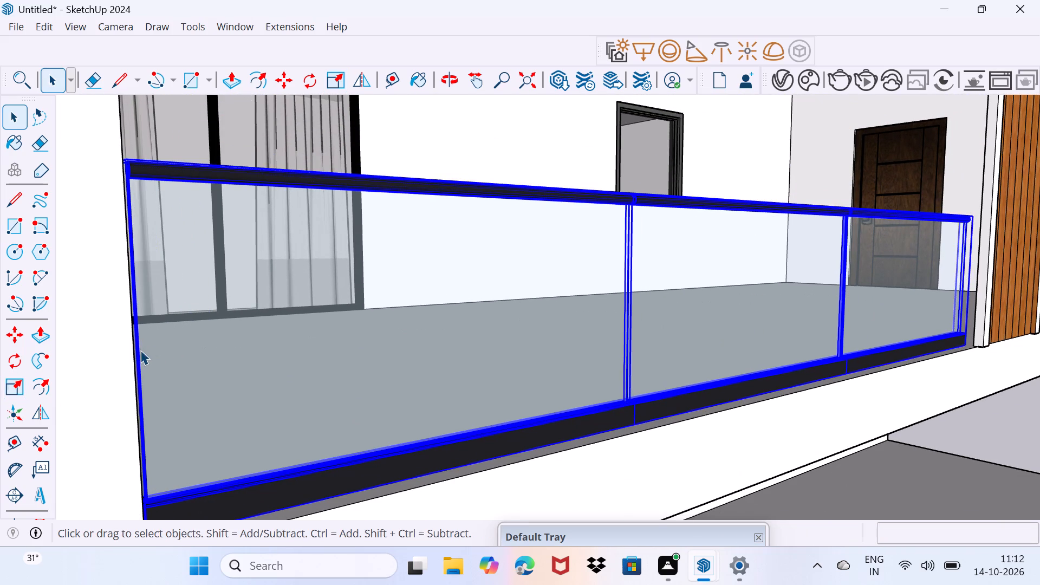
pyautogui.moveTo(132, 361); pyautogui.dragTo(142, 343)
# Move the lowest balcony's railing by its base corner to meet the bottom corner of the wood-paneled pillar's white edge.
pyautogui.moveTo(384, 354); pyautogui.dragTo(226, 350, button='middle')
pyautogui.scroll(-14, 231, 349)
pyautogui.scroll(3, 808, 403)
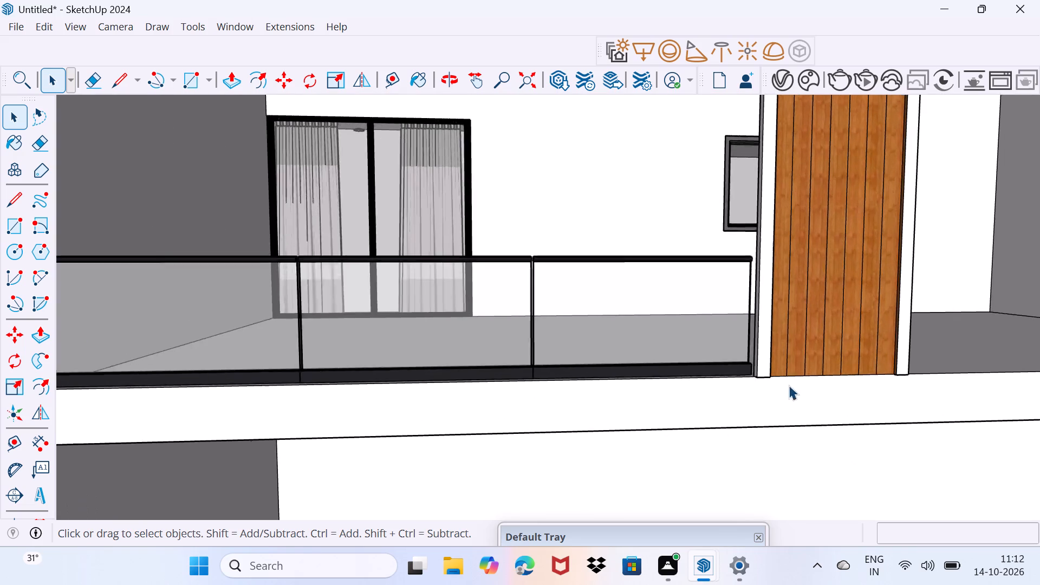
pyautogui.scroll(1, 789, 385)
pyautogui.scroll(9, 734, 354)
pyautogui.click(729, 376)
pyautogui.scroll(4, 737, 387)
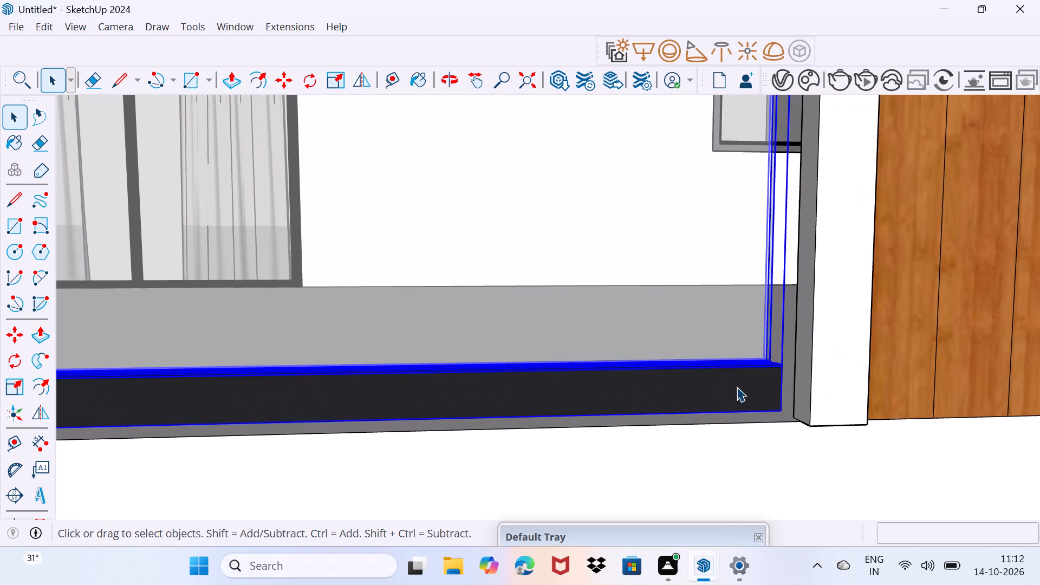
pyautogui.moveTo(742, 393); pyautogui.dragTo(829, 425, button='middle')
pyautogui.scroll(3, 739, 369)
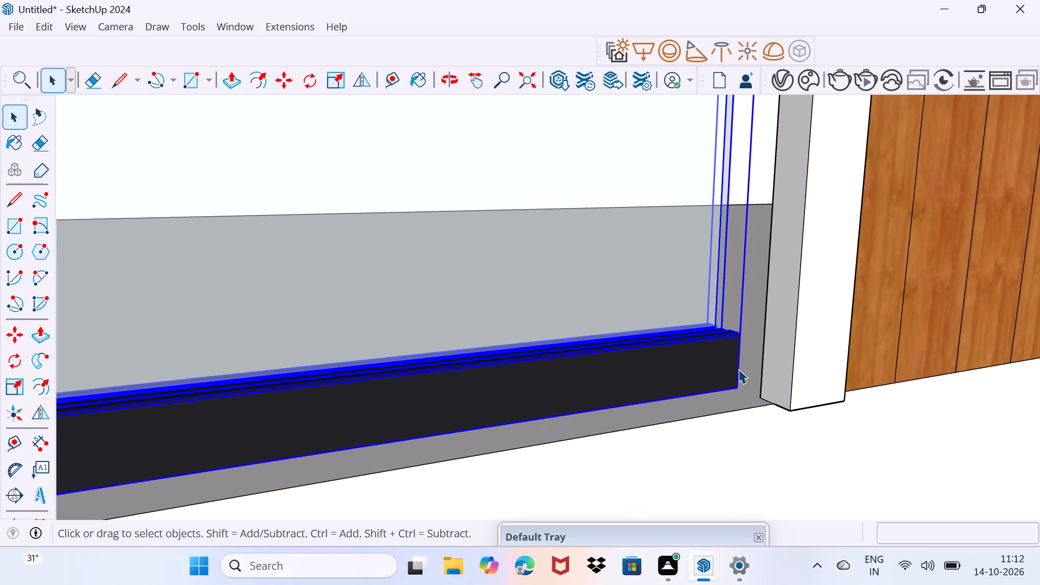
pyautogui.press('m')
pyautogui.click(739, 387)
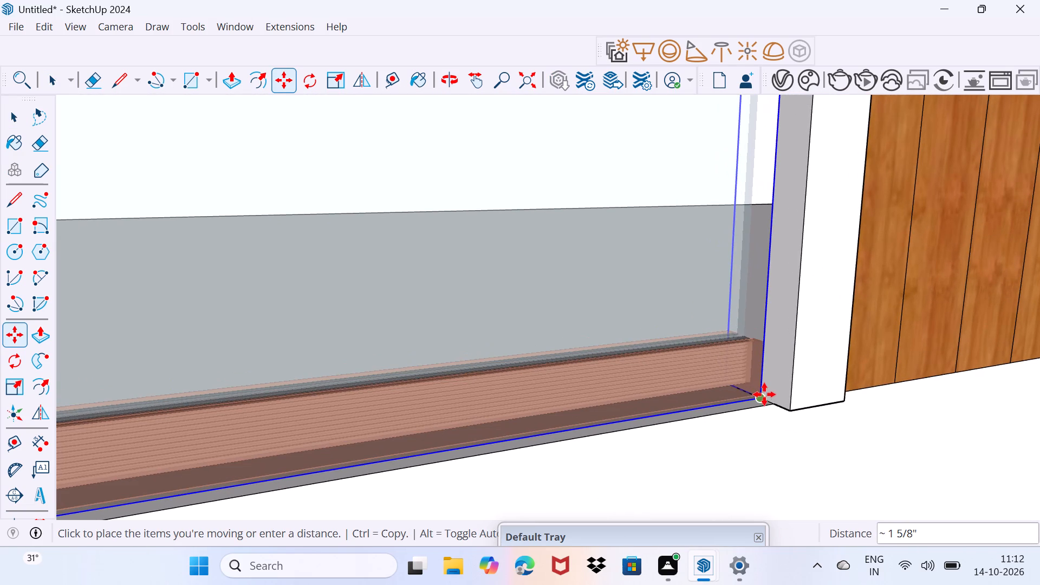
pyautogui.click(773, 401)
pyautogui.press('space')
pyautogui.moveTo(720, 432); pyautogui.dragTo(747, 412)
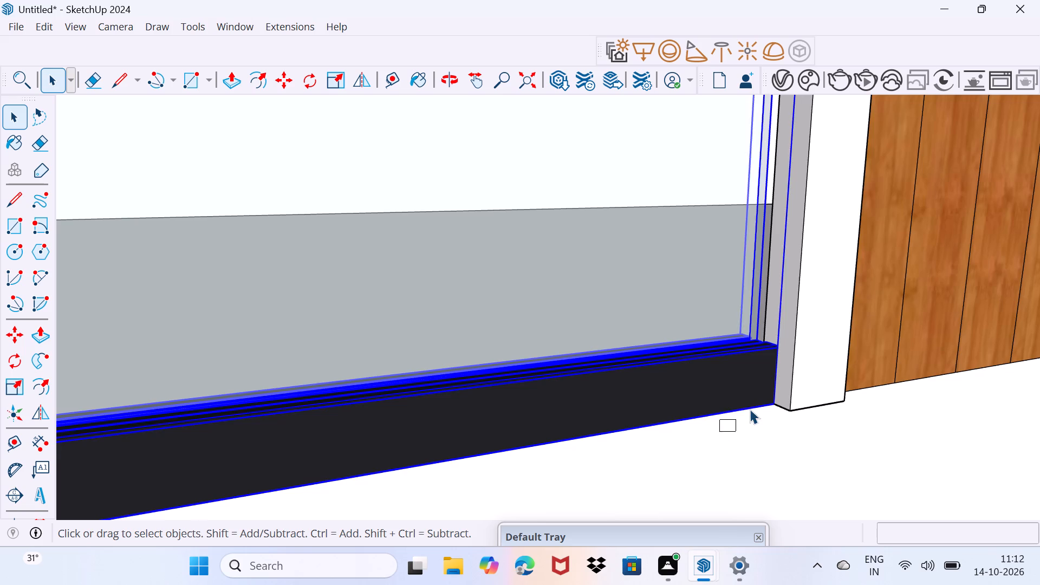
# Scale the lowest balcony's railing along its length from the wall-side end, closing the gap to the side wall.
pyautogui.scroll(-18, 720, 402)
pyautogui.scroll(-4, 606, 405)
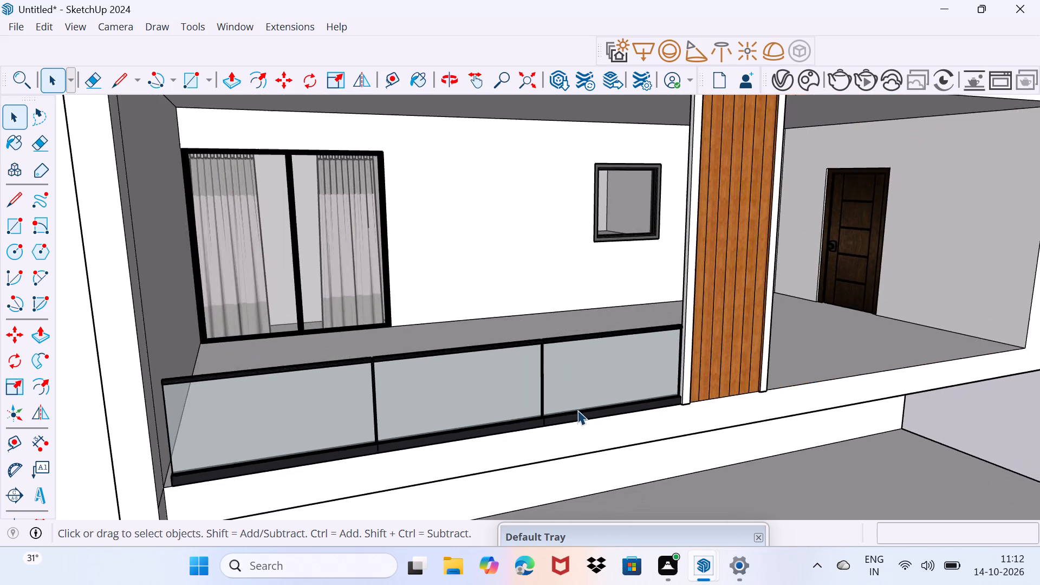
pyautogui.scroll(-5, 577, 410)
pyautogui.scroll(9, 330, 430)
pyautogui.moveTo(310, 435); pyautogui.dragTo(357, 322, button='middle')
pyautogui.scroll(4, 333, 333)
pyautogui.moveTo(349, 336); pyautogui.dragTo(400, 345, button='middle')
pyautogui.scroll(2, 368, 332)
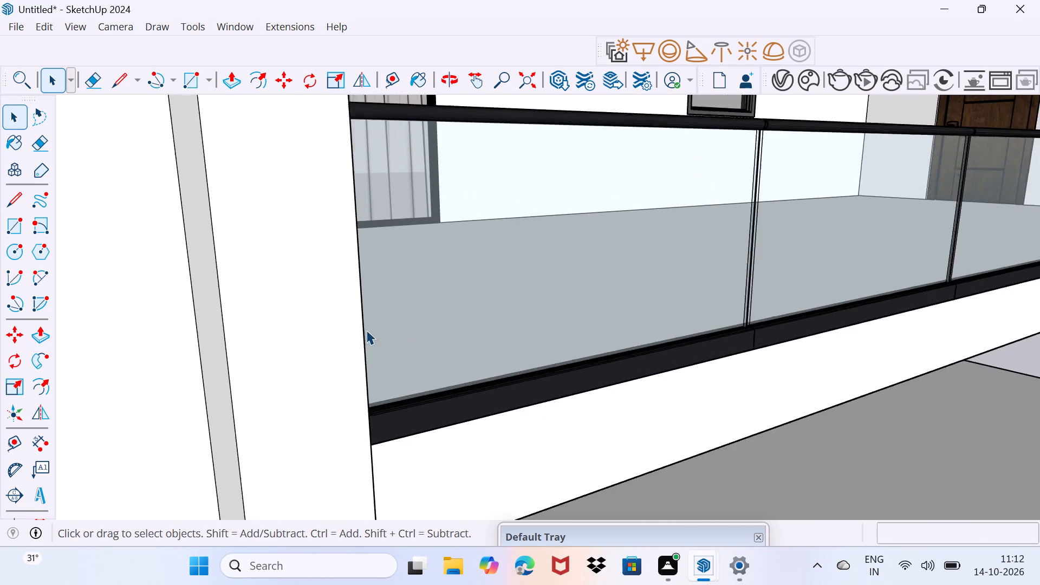
pyautogui.scroll(7, 366, 330)
pyautogui.click(383, 320)
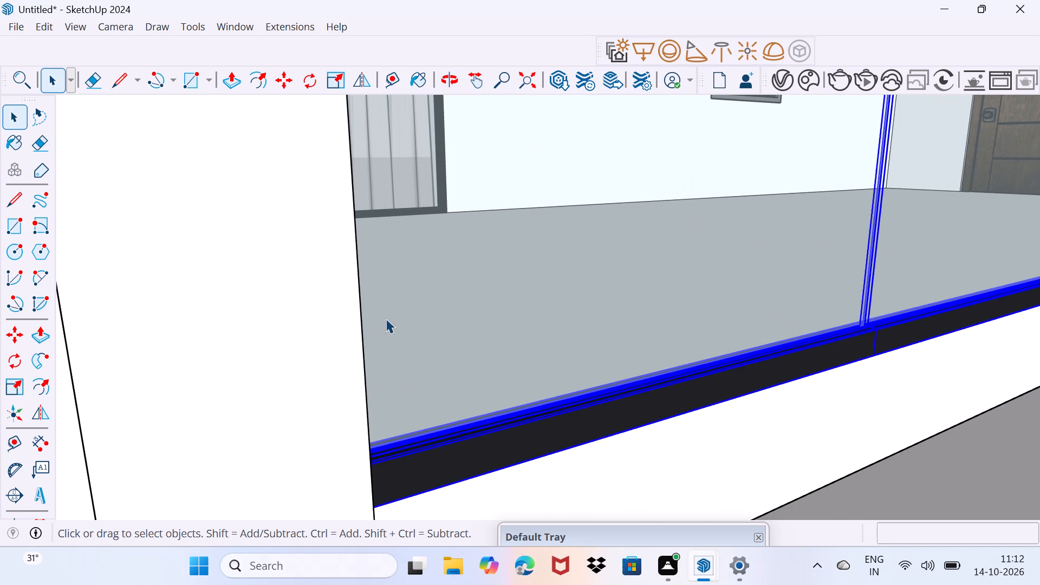
pyautogui.press('s')
pyautogui.scroll(4, 372, 319)
pyautogui.moveTo(372, 319); pyautogui.dragTo(321, 327, button='middle')
pyautogui.scroll(2, 253, 247)
pyautogui.moveTo(253, 238); pyautogui.dragTo(265, 239, button='middle')
pyautogui.scroll(-1, 264, 239)
pyautogui.middleClick(242, 238)
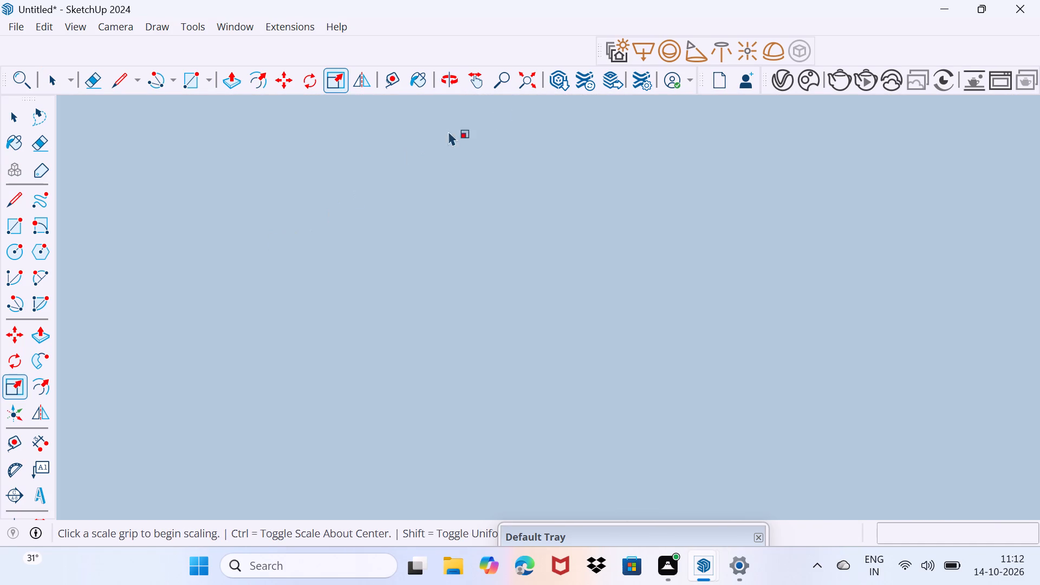
pyautogui.click(526, 87)
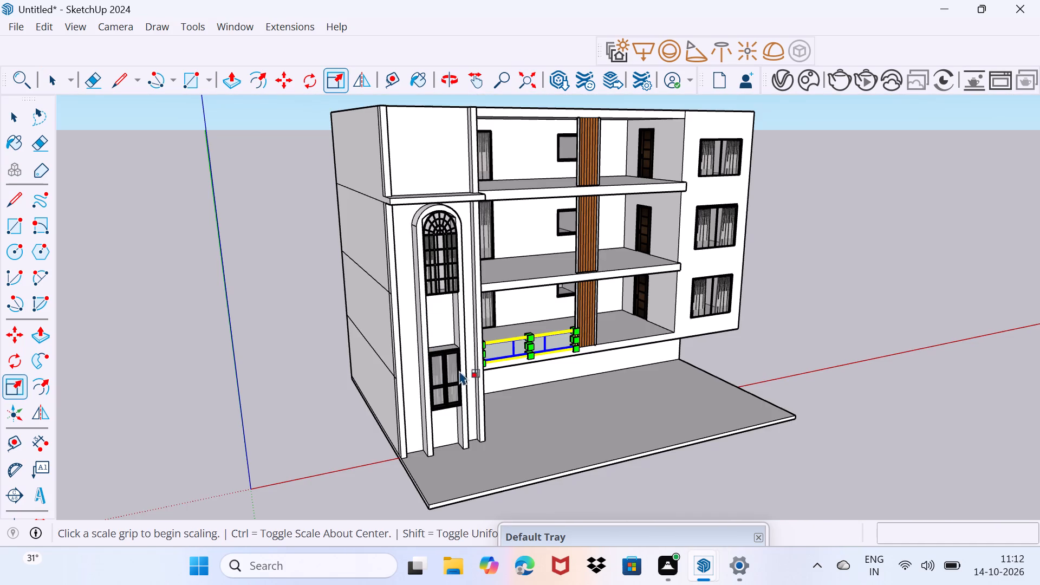
pyautogui.scroll(19, 469, 353)
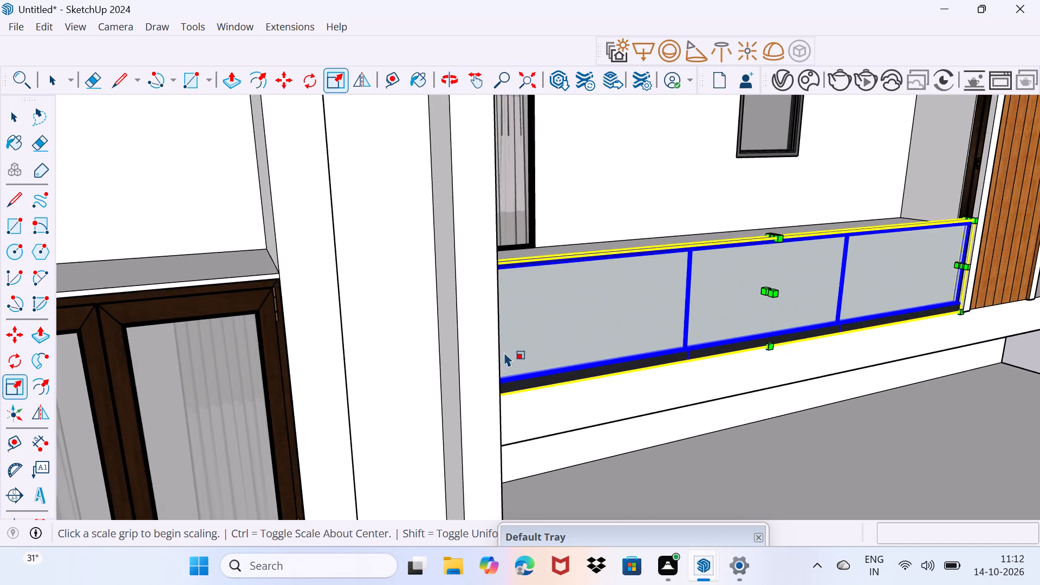
pyautogui.scroll(5, 483, 360)
pyautogui.moveTo(523, 352); pyautogui.dragTo(404, 341, button='middle')
pyautogui.scroll(4, 503, 336)
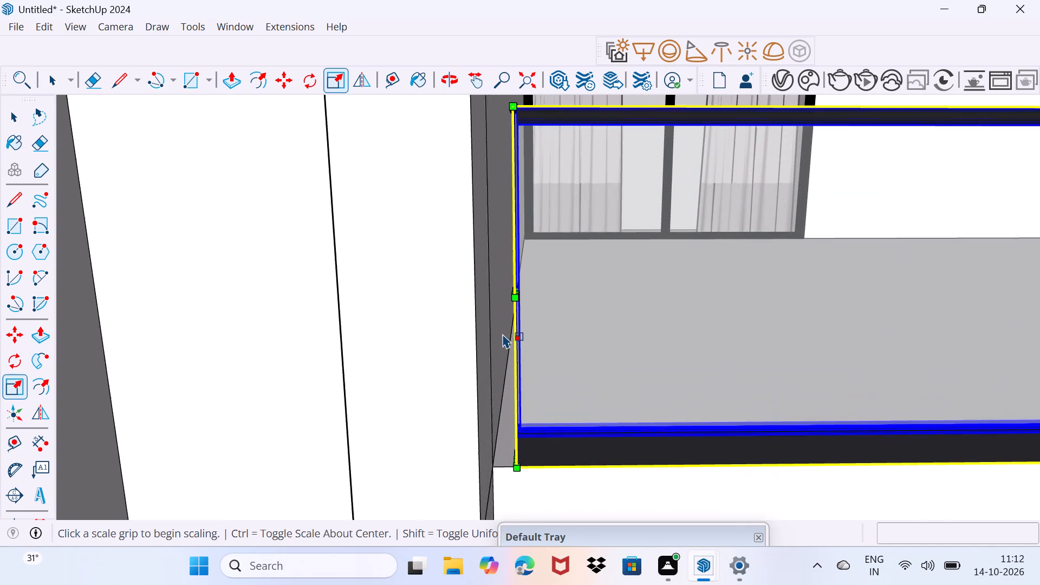
pyautogui.scroll(4, 508, 328)
pyautogui.moveTo(510, 321); pyautogui.dragTo(518, 320, button='middle')
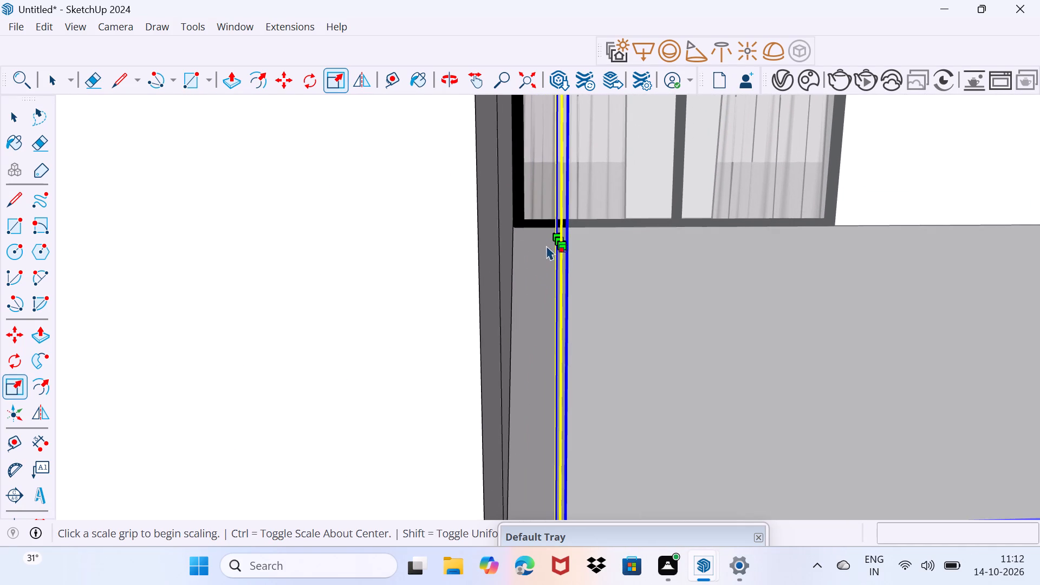
pyautogui.click(556, 244)
pyautogui.click(502, 244)
pyautogui.press('space')
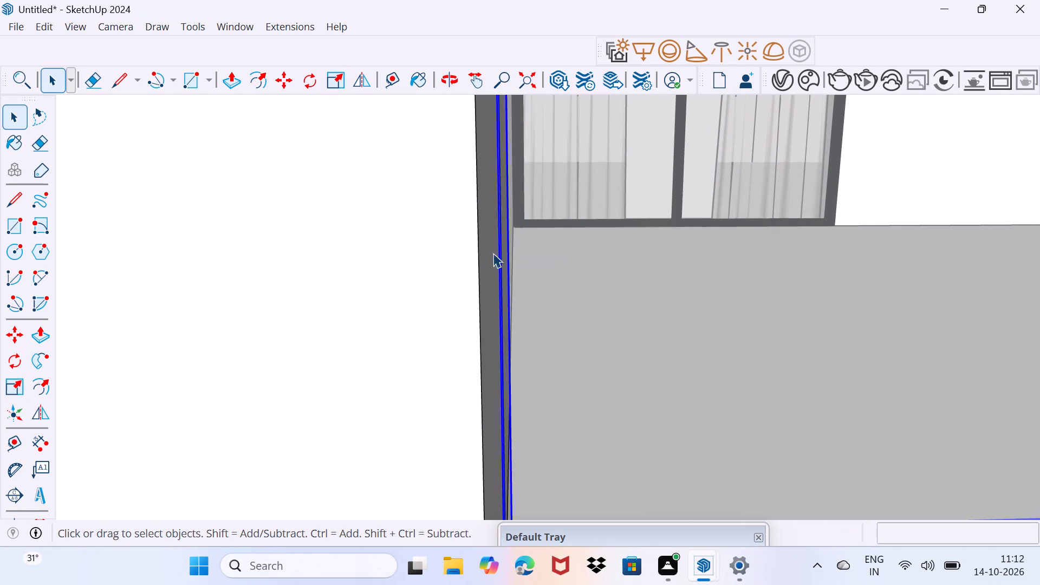
pyautogui.moveTo(430, 289); pyautogui.dragTo(446, 269)
# Copy the fitted railing about 9' 11 1/4" straight up onto the middle balcony's slab, beside the pillar.
pyautogui.scroll(-20, 432, 261)
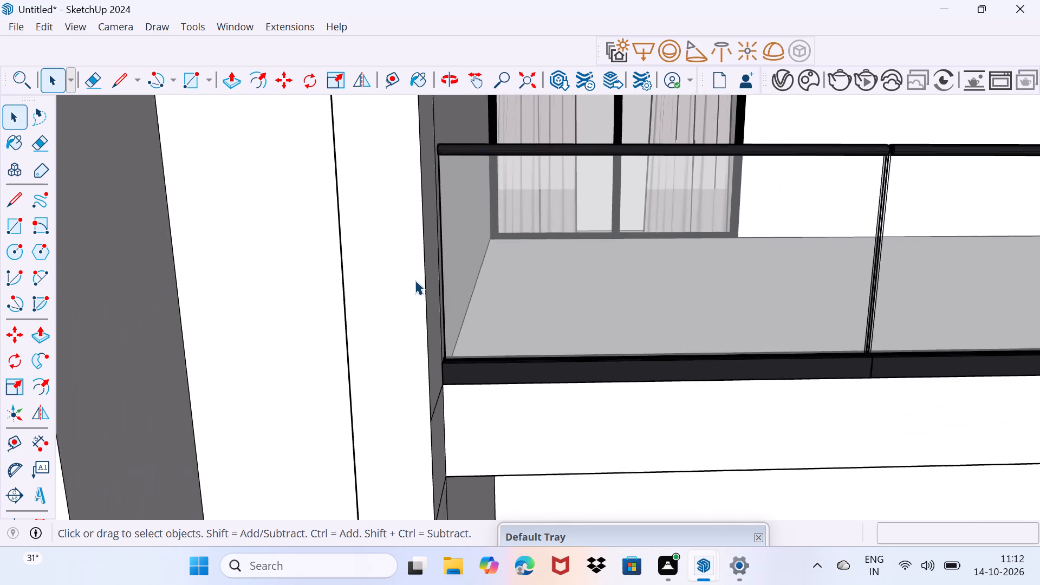
pyautogui.scroll(-20, 415, 280)
pyautogui.scroll(-8, 415, 280)
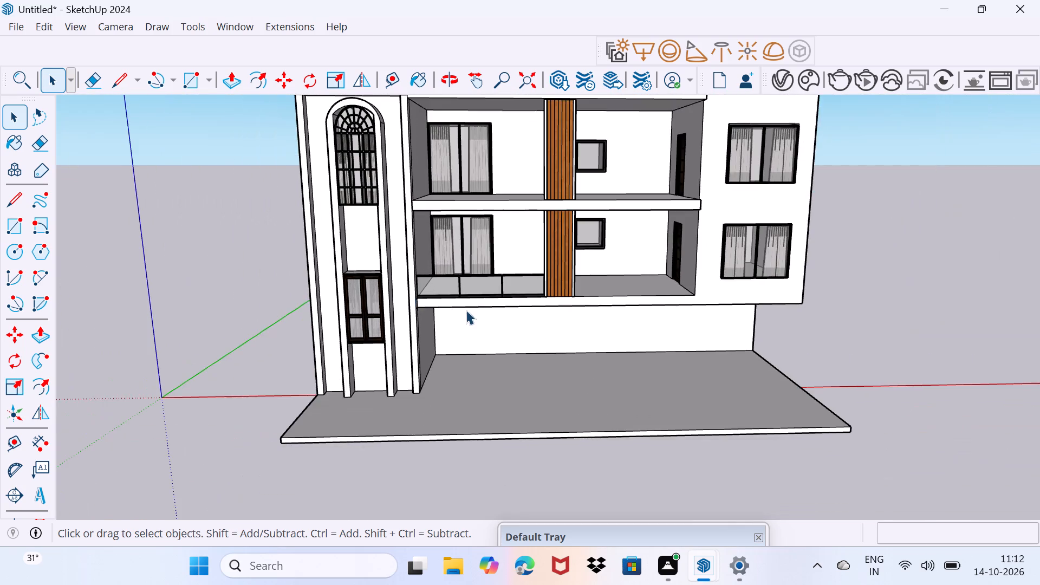
pyautogui.scroll(4, 560, 317)
pyautogui.click(529, 284)
pyautogui.scroll(4, 526, 285)
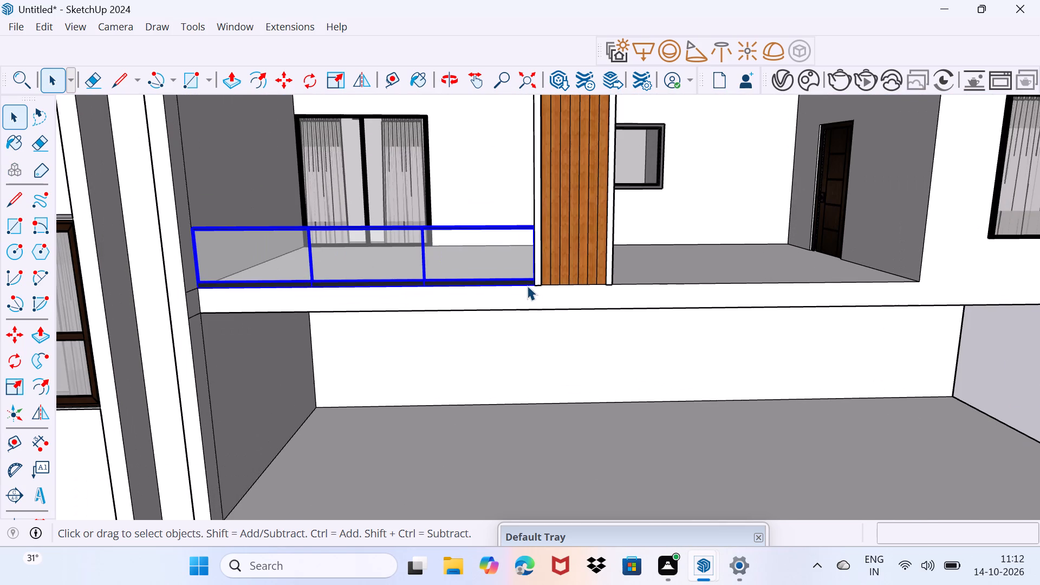
pyautogui.press('m')
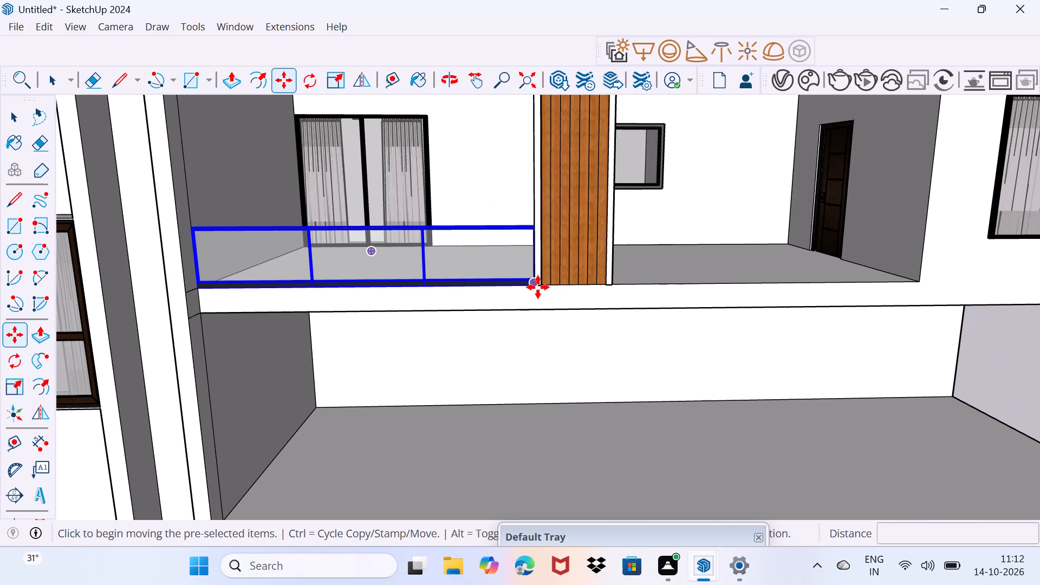
pyautogui.click(538, 287)
pyautogui.scroll(-3, 544, 219)
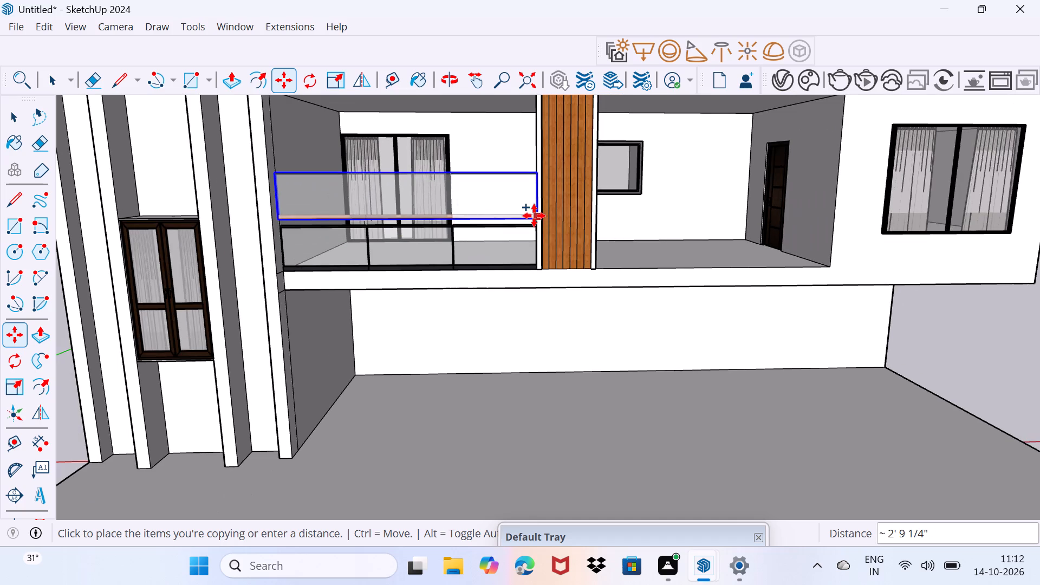
pyautogui.moveTo(534, 216); pyautogui.dragTo(530, 388, button='middle')
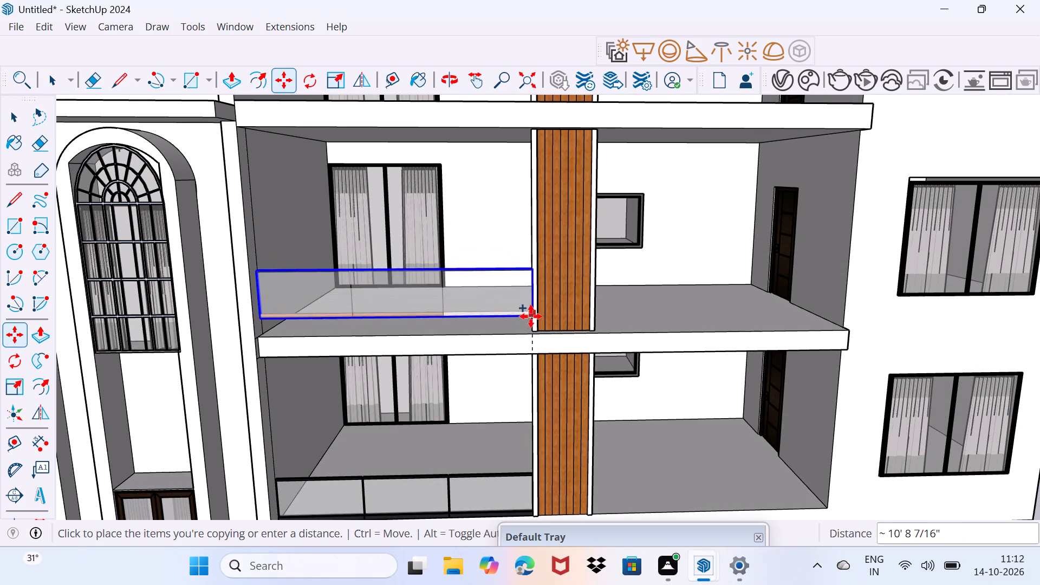
pyautogui.click(531, 329)
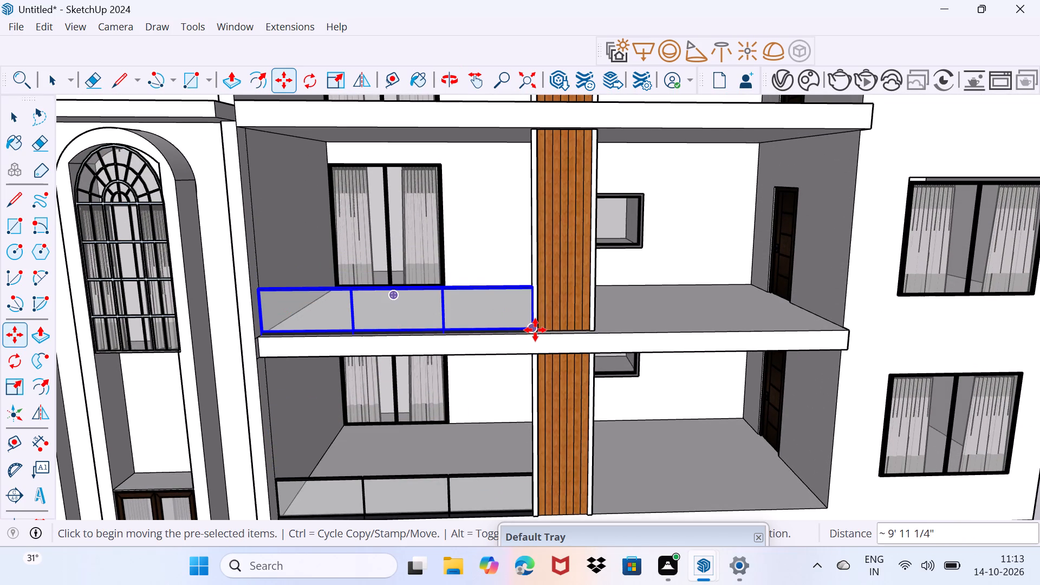
# Copy the middle balcony's railing straight up onto the top balcony's slab, beside the pillar.
pyautogui.click(535, 330)
pyautogui.moveTo(531, 214); pyautogui.dragTo(542, 418, button='middle')
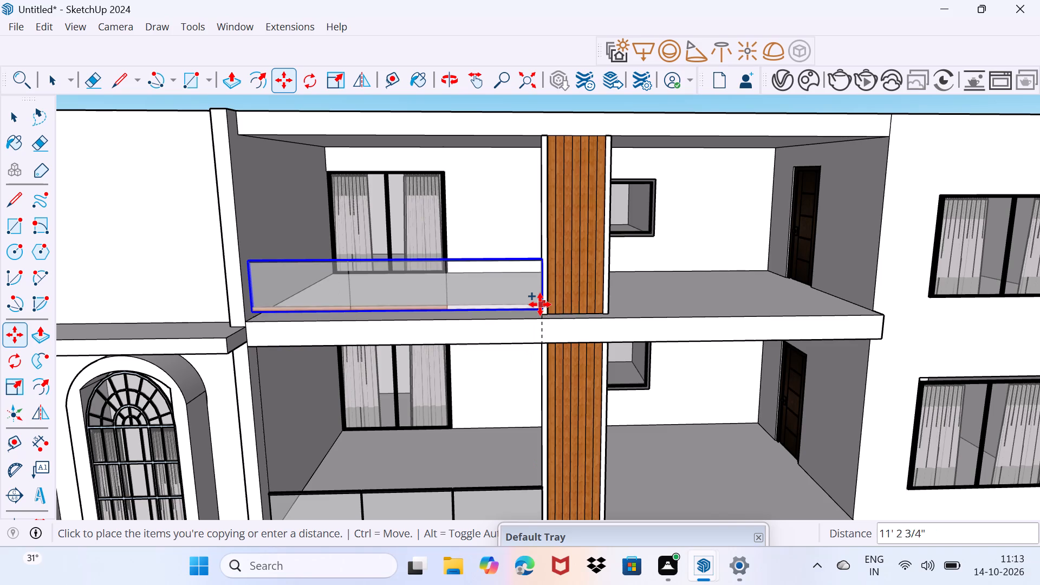
pyautogui.click(538, 313)
pyautogui.press('space')
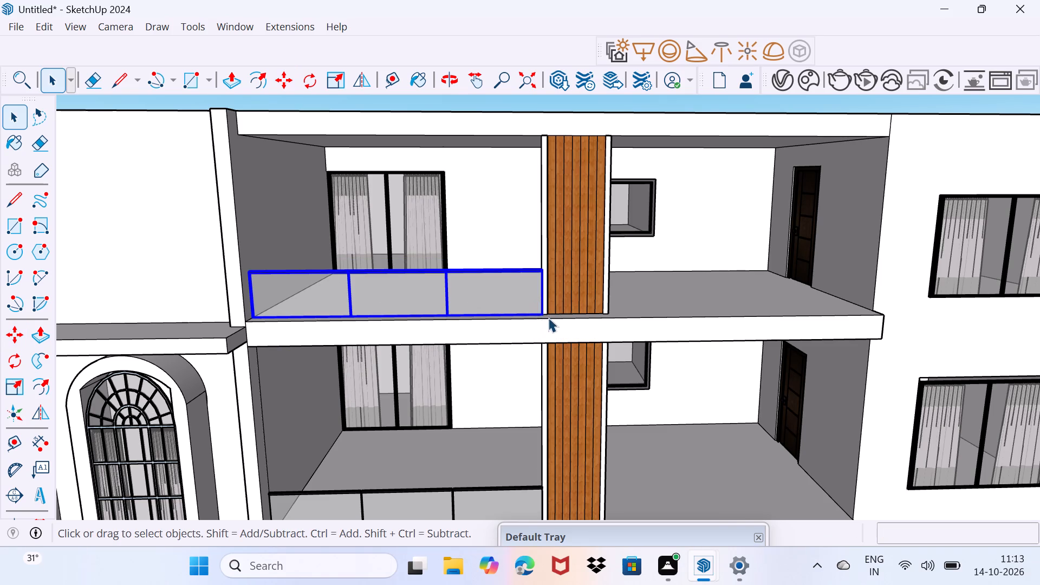
# Move the top balcony's railing about 1 13/16" so its base corner meets the bottom corner of the pillar's white edge.
pyautogui.scroll(7, 549, 316)
pyautogui.moveTo(533, 330); pyautogui.dragTo(549, 320)
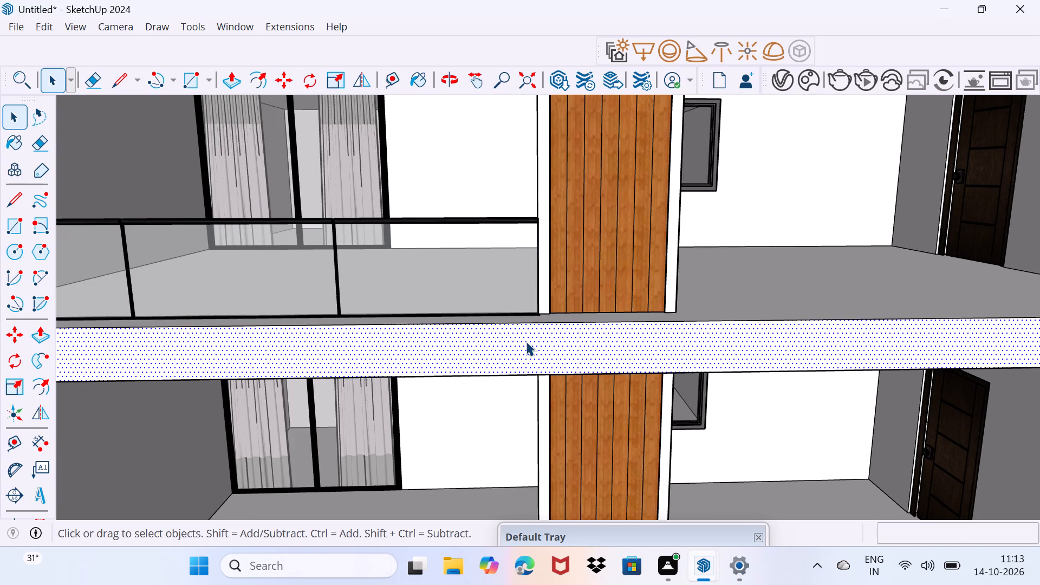
pyautogui.moveTo(520, 344); pyautogui.dragTo(524, 335)
pyautogui.scroll(4, 542, 304)
pyautogui.moveTo(512, 304); pyautogui.dragTo(584, 349, button='middle')
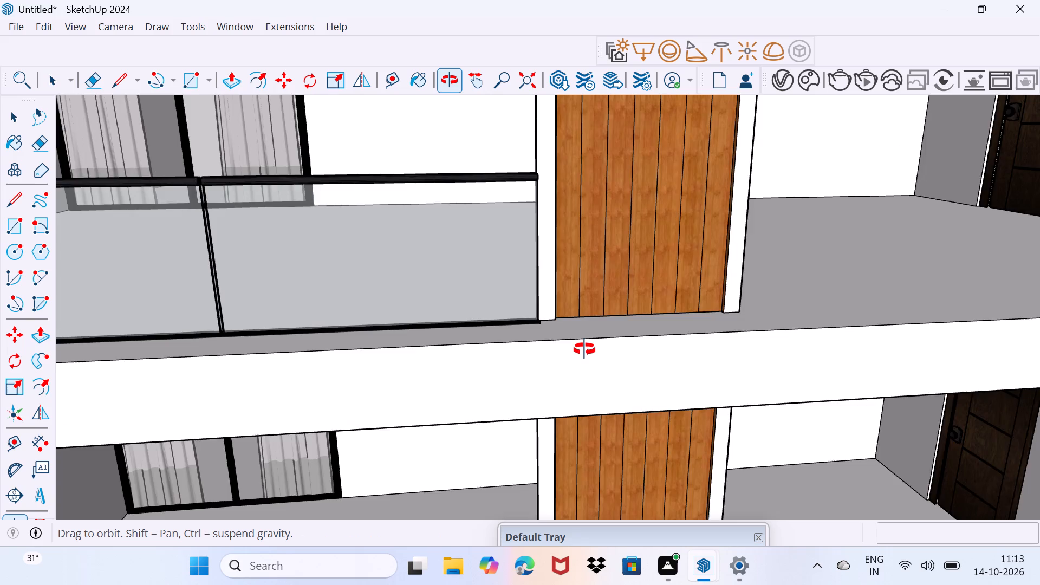
pyautogui.moveTo(584, 349); pyautogui.dragTo(500, 333, button='middle')
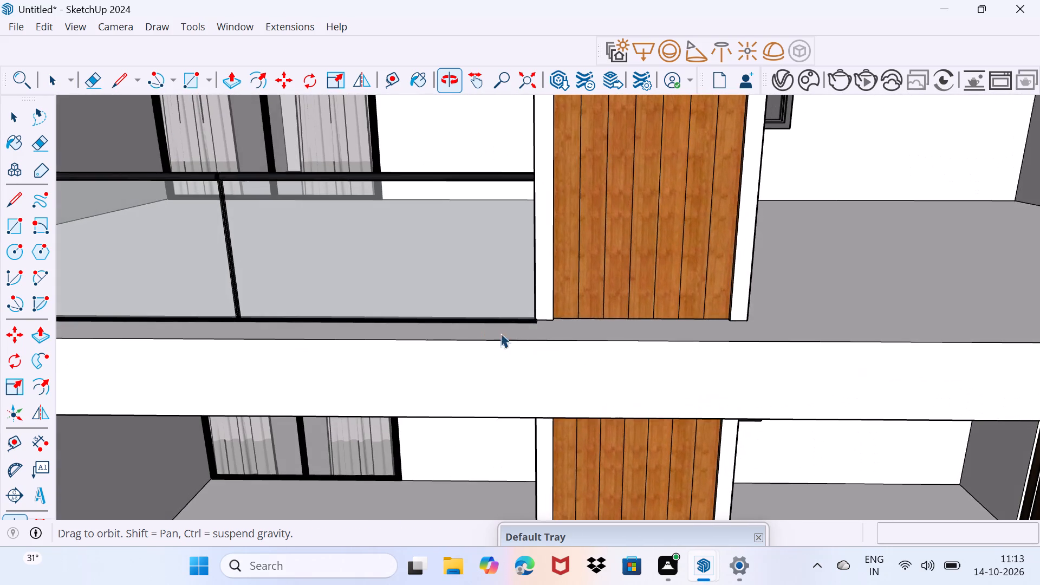
pyautogui.moveTo(500, 333); pyautogui.dragTo(493, 334, button='middle')
pyautogui.scroll(5, 532, 318)
pyautogui.click(536, 323)
pyautogui.scroll(2, 537, 323)
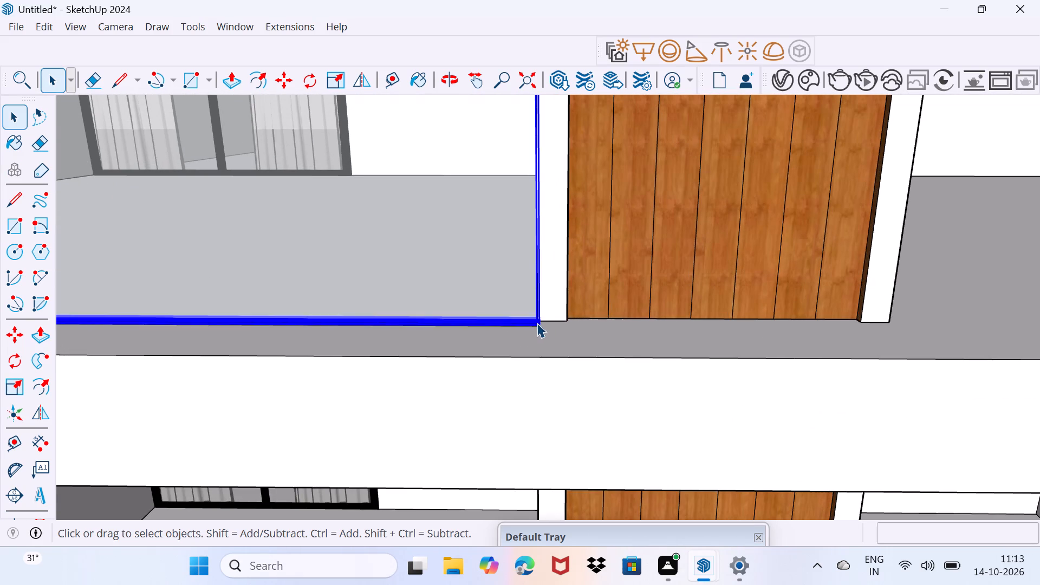
pyautogui.scroll(14, 537, 323)
pyautogui.moveTo(529, 329); pyautogui.dragTo(558, 343, button='middle')
pyautogui.scroll(3, 567, 327)
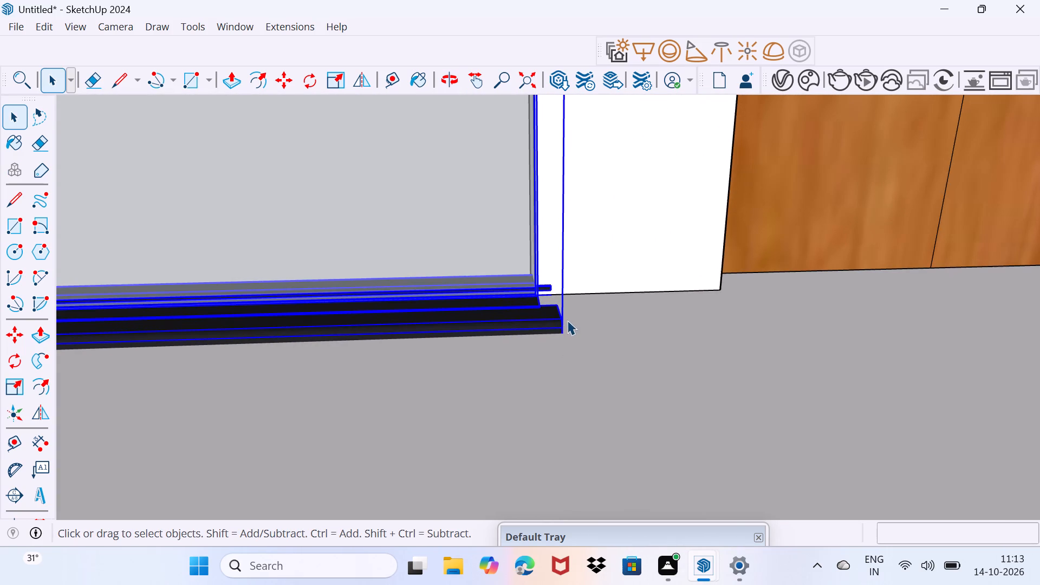
pyautogui.press('m')
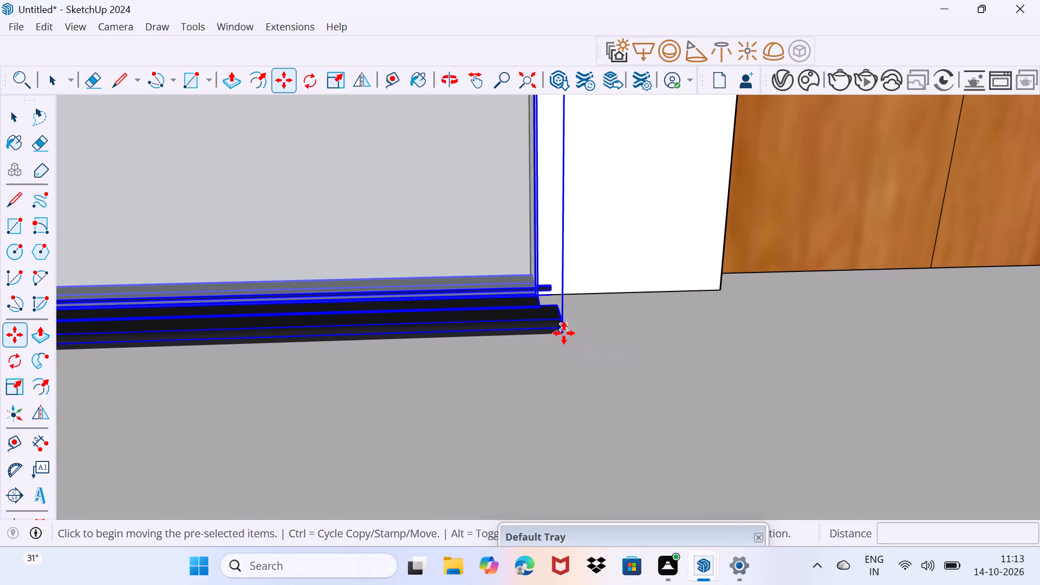
pyautogui.click(564, 333)
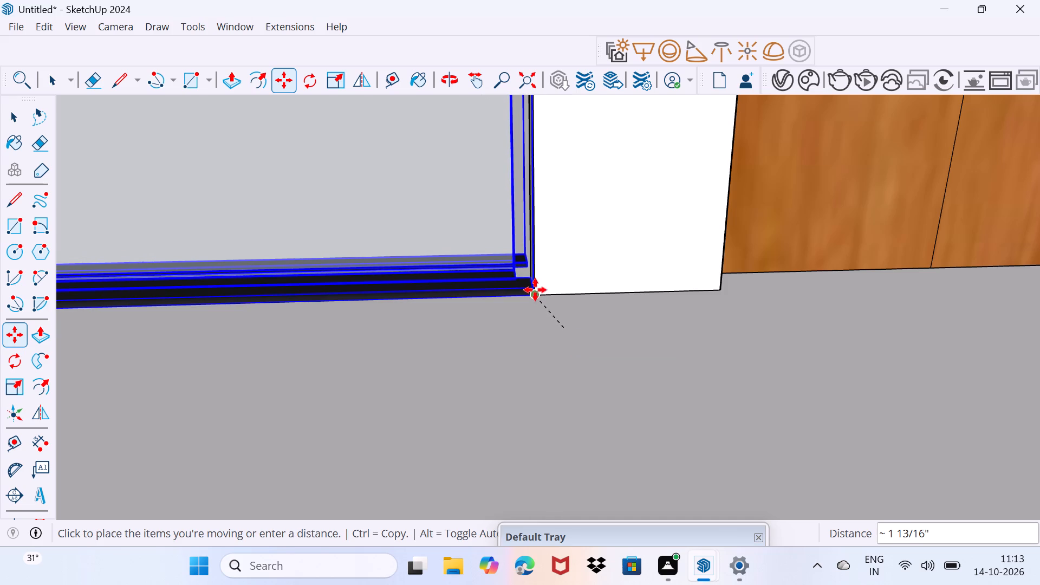
pyautogui.click(535, 289)
pyautogui.press('space')
pyautogui.moveTo(508, 340); pyautogui.dragTo(547, 313)
# Move the middle balcony's railing so its base corner meets the bottom corner of the pillar's white edge.
pyautogui.scroll(-4, 498, 317)
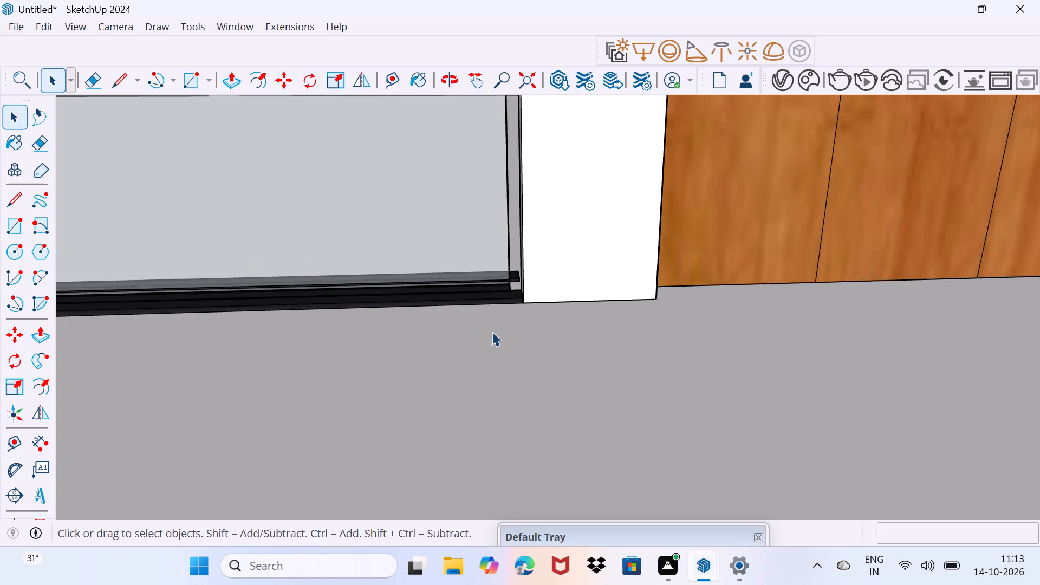
pyautogui.scroll(-20, 492, 331)
pyautogui.scroll(-11, 492, 331)
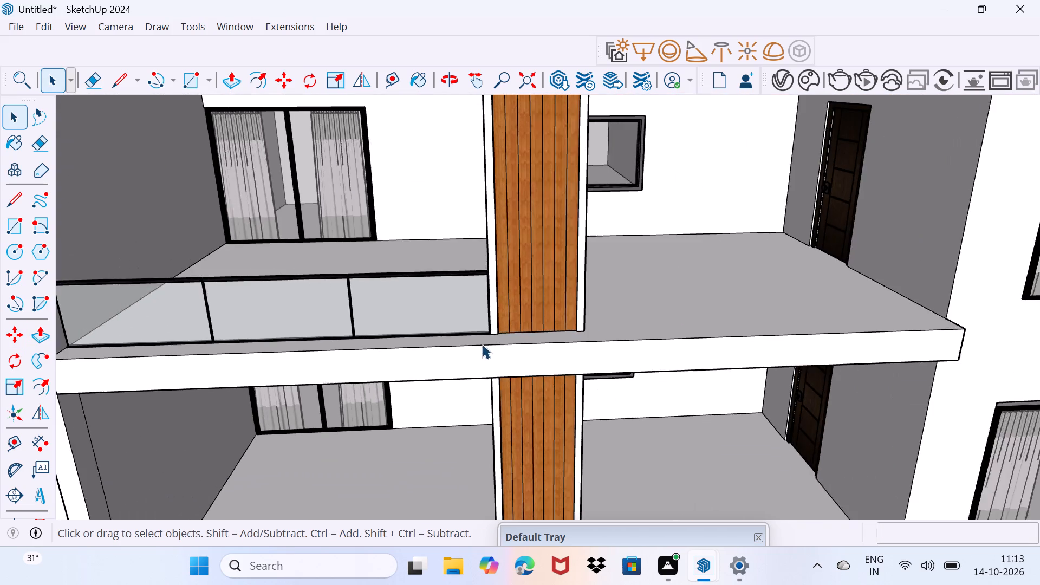
pyautogui.scroll(-9, 482, 344)
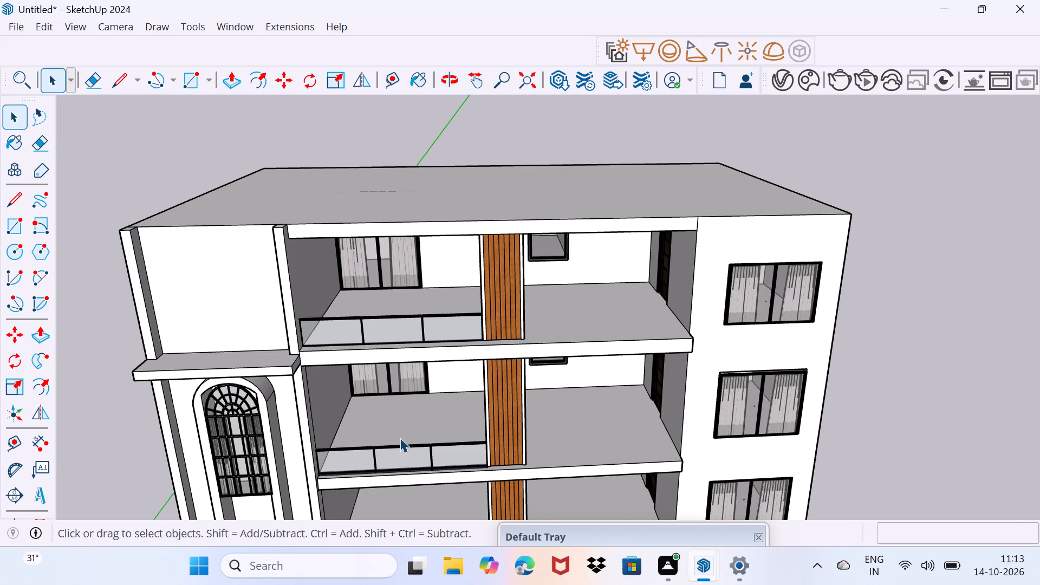
pyautogui.scroll(11, 436, 467)
pyautogui.click(551, 484)
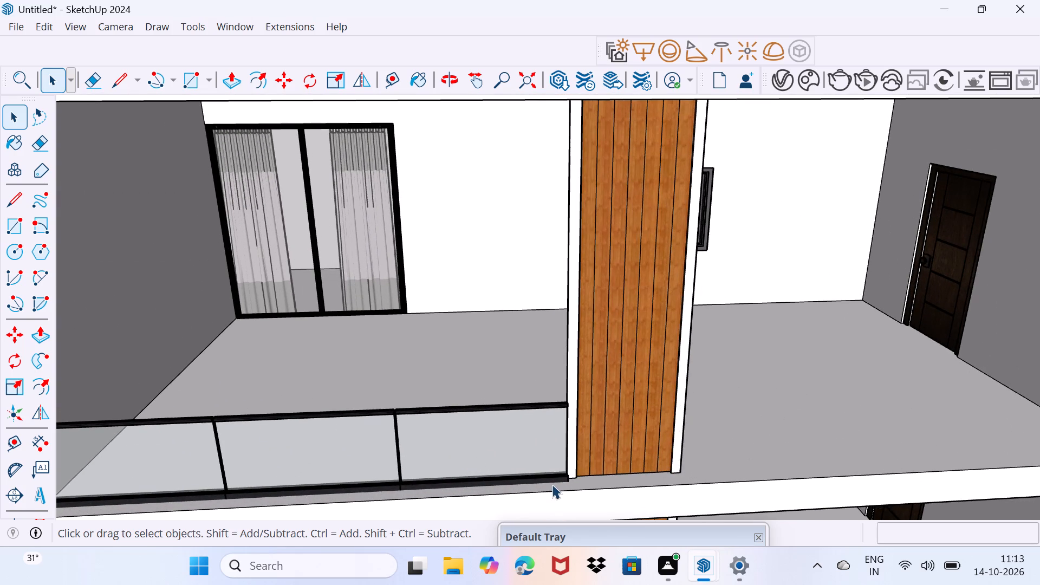
pyautogui.scroll(17, 561, 477)
pyautogui.press('m')
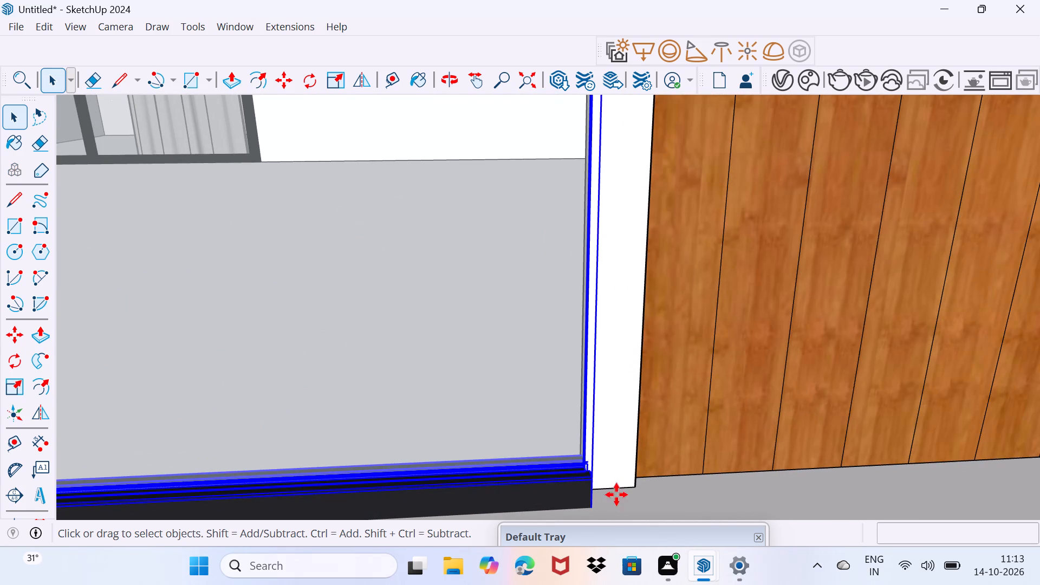
pyautogui.scroll(3, 584, 504)
pyautogui.moveTo(584, 504); pyautogui.dragTo(537, 433, button='middle')
pyautogui.click(581, 502)
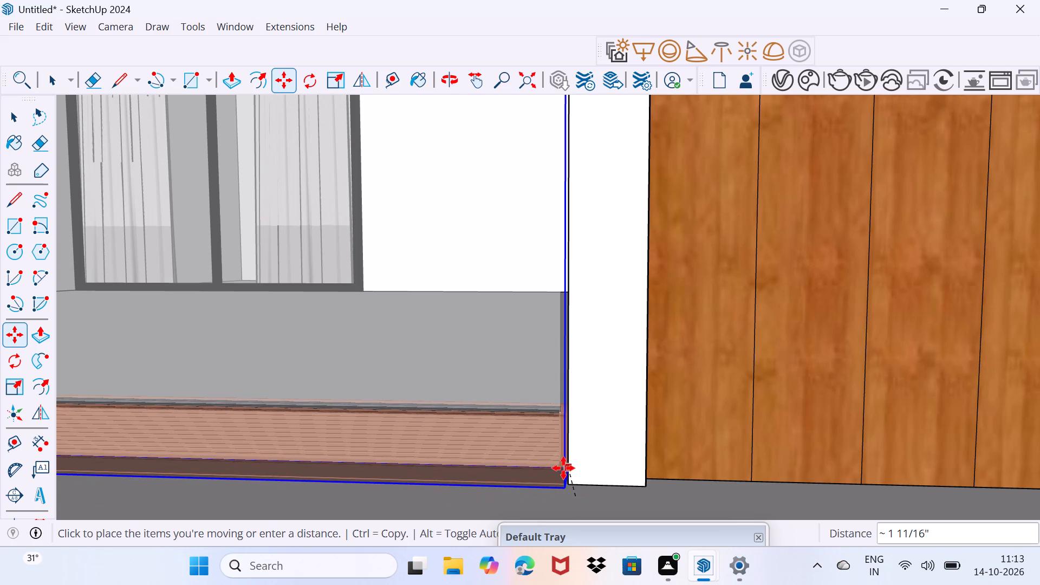
pyautogui.click(564, 461)
pyautogui.click(559, 482)
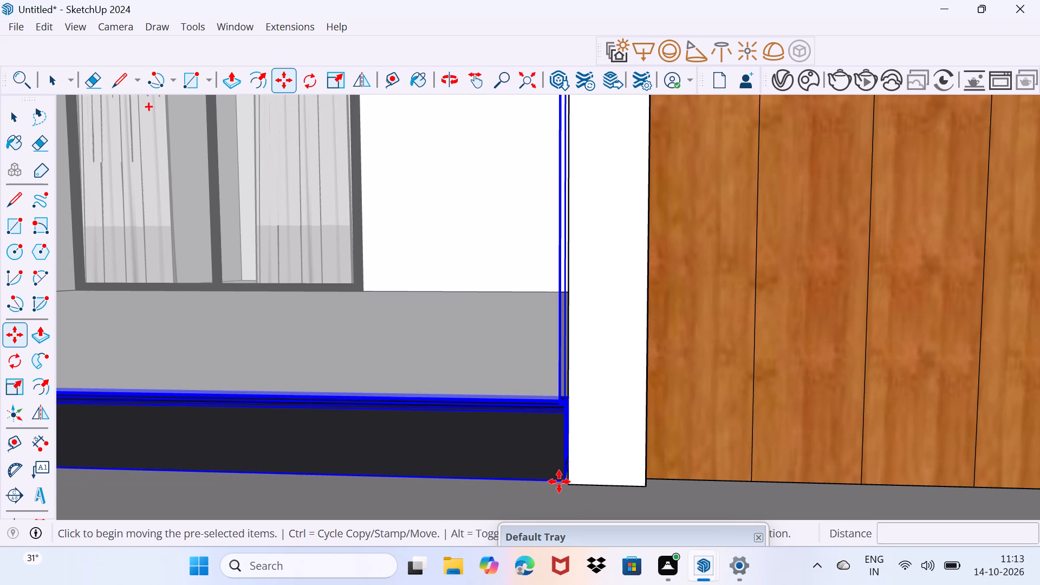
pyautogui.click(570, 488)
pyautogui.press('space')
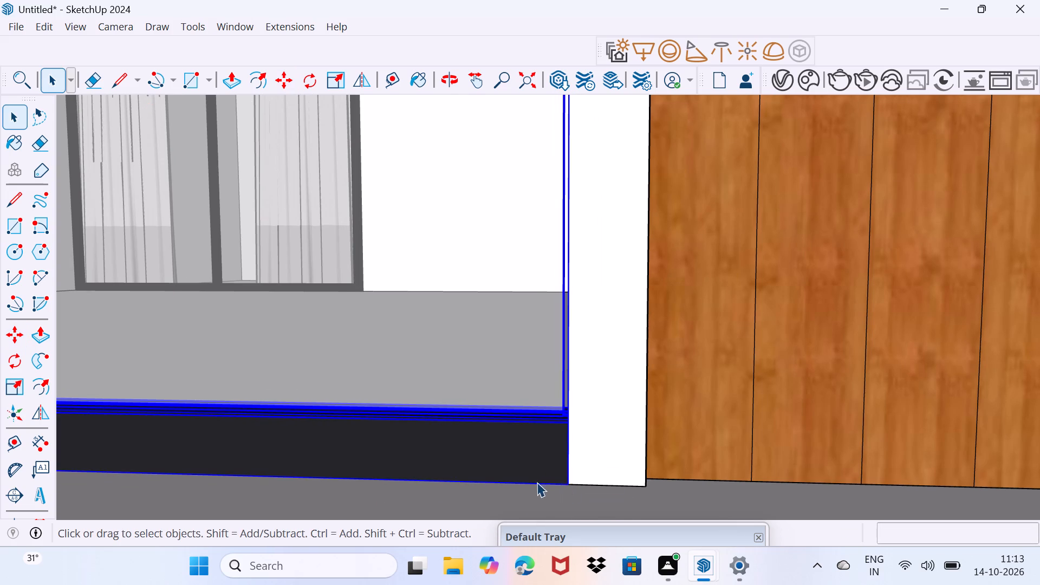
pyautogui.moveTo(537, 482); pyautogui.dragTo(564, 465)
# Examine how the lowest balcony's railing base meets the bottom of the pillar's white edge.
pyautogui.scroll(-20, 562, 449)
pyautogui.scroll(-4, 562, 449)
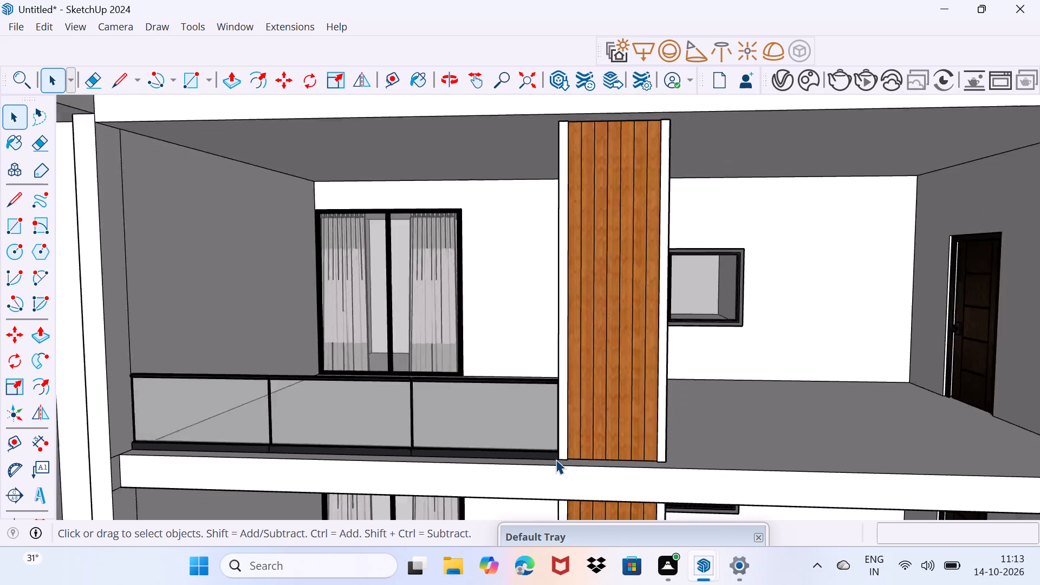
pyautogui.scroll(-5, 556, 459)
pyautogui.moveTo(554, 458); pyautogui.dragTo(546, 229, button='middle')
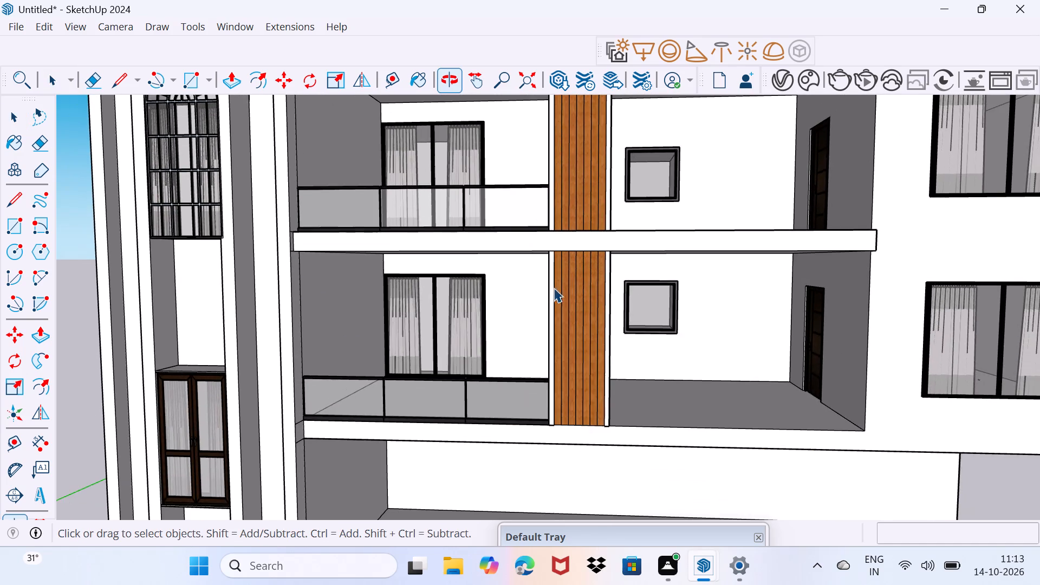
pyautogui.scroll(5, 550, 423)
pyautogui.scroll(16, 550, 418)
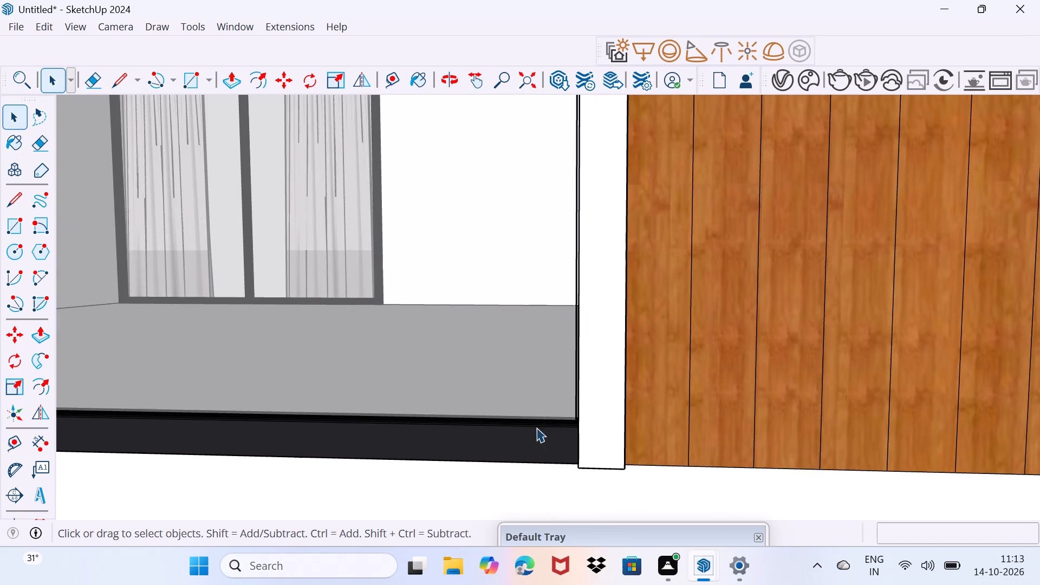
pyautogui.moveTo(536, 428); pyautogui.dragTo(565, 370, button='middle')
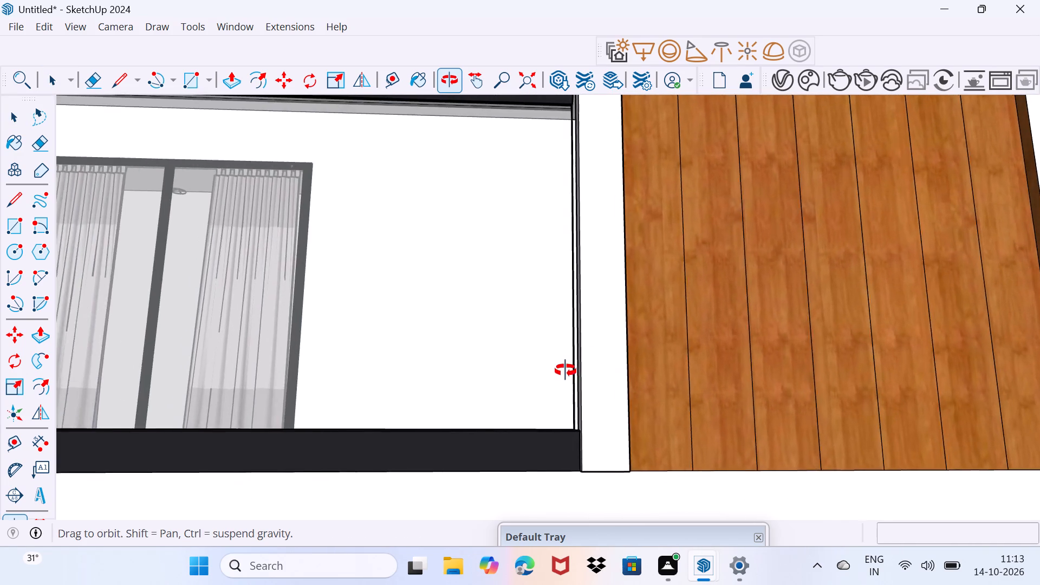
pyautogui.moveTo(565, 370); pyautogui.dragTo(571, 417, button='middle')
pyautogui.scroll(-20, 571, 417)
pyautogui.scroll(-3, 571, 417)
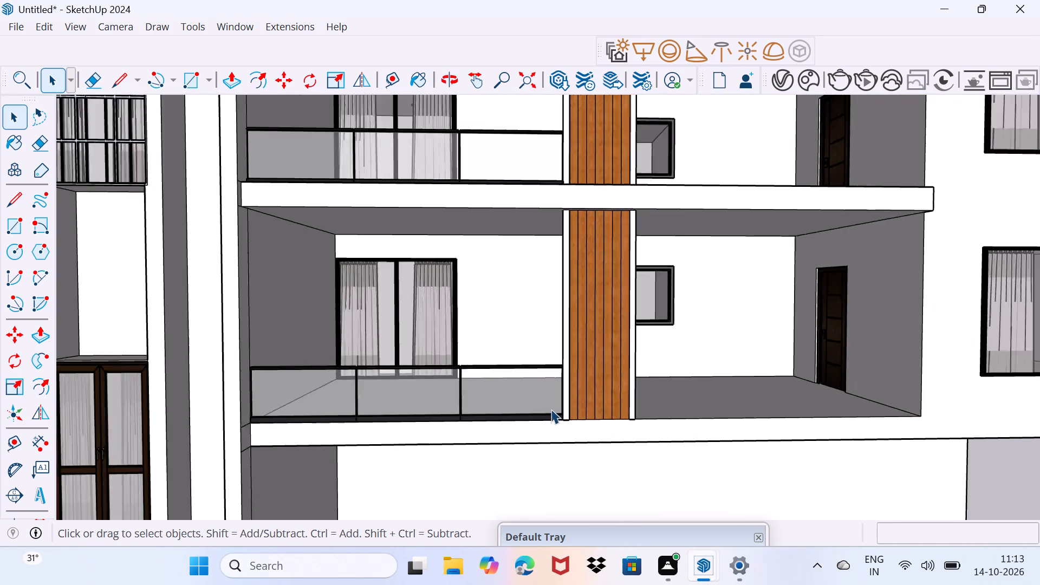
# Copy the lowest balcony's railing about 15' 10 3/8" along the slab to the door side of the pillar, near the side wall.
pyautogui.scroll(-5, 551, 409)
pyautogui.click(469, 410)
pyautogui.scroll(4, 522, 421)
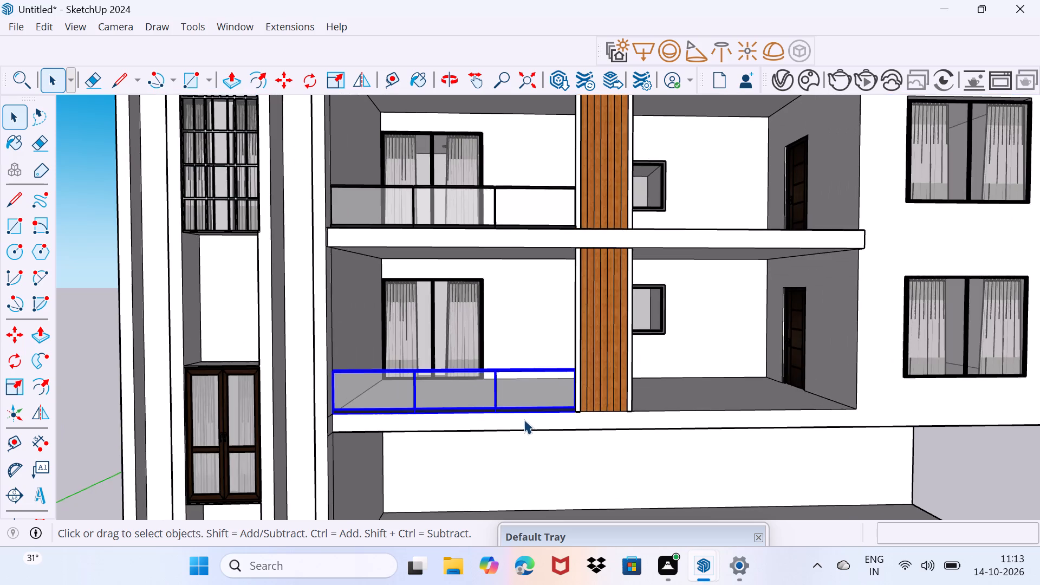
pyautogui.scroll(3, 530, 417)
pyautogui.scroll(3, 586, 413)
pyautogui.press('m')
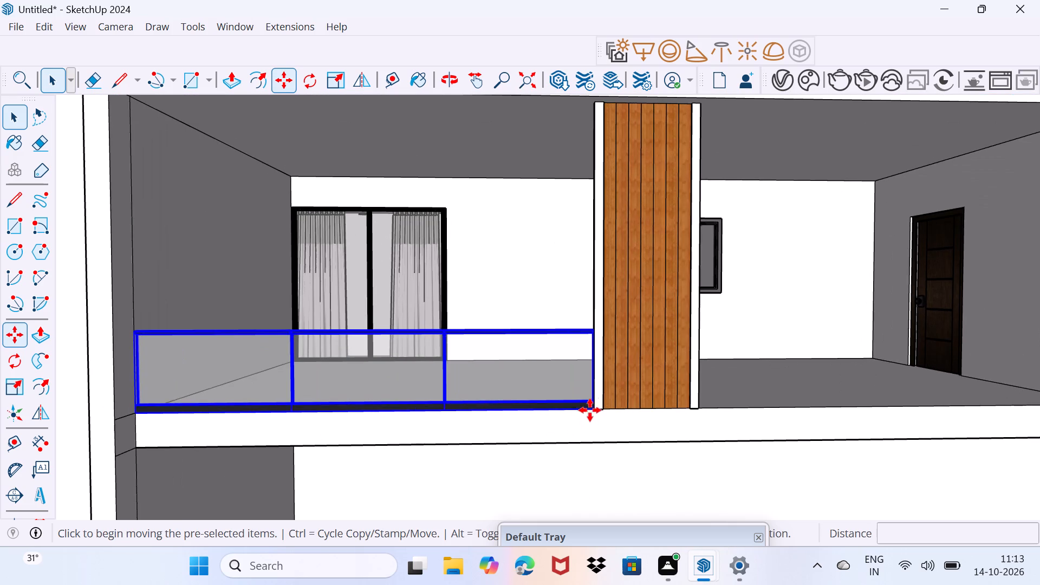
pyautogui.click(597, 411)
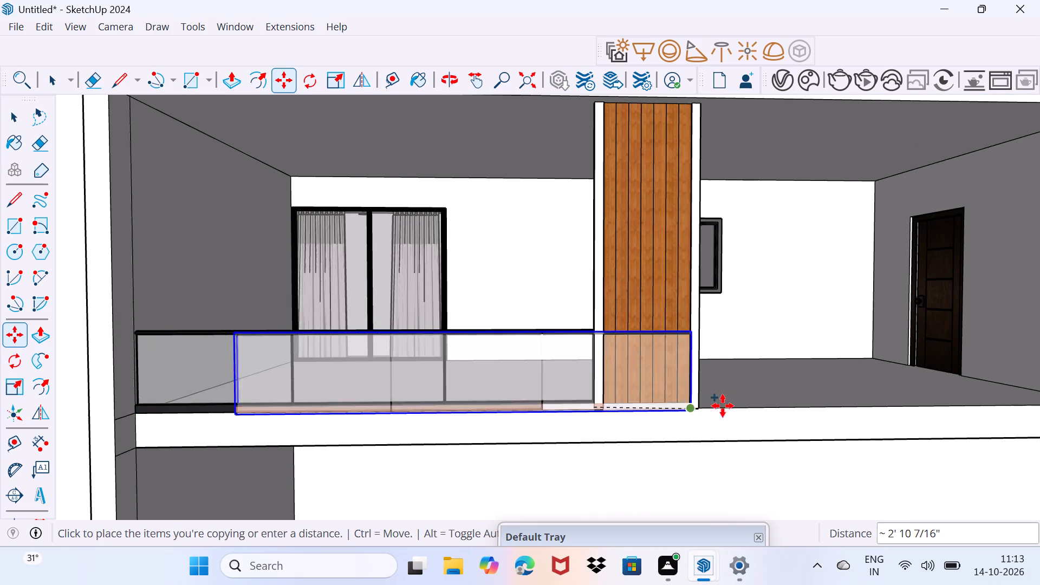
pyautogui.scroll(-4, 749, 405)
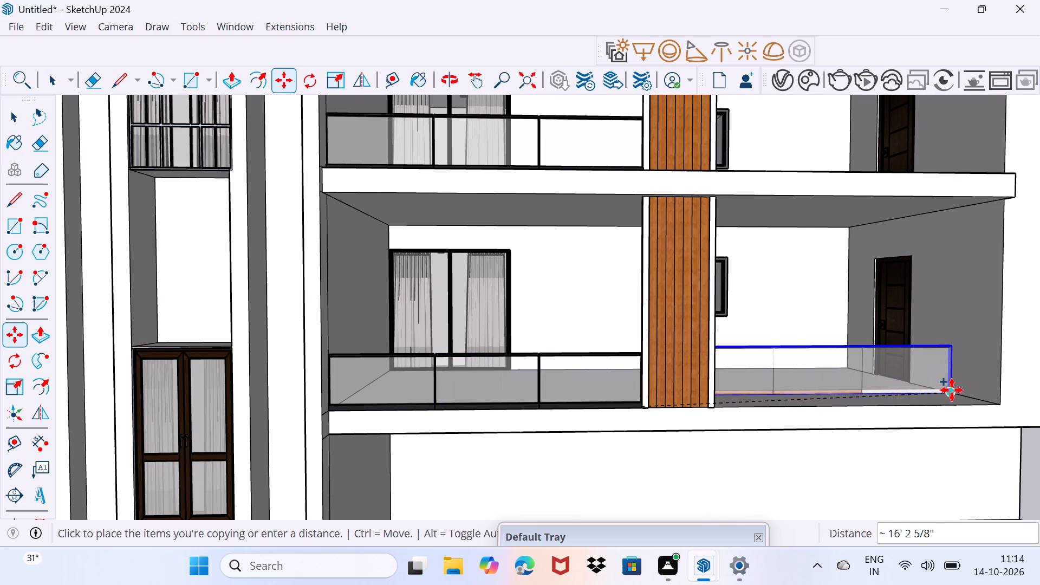
pyautogui.click(990, 394)
# Scale the copied railing along its length from the side-wall end to about 0.85.
pyautogui.press('s')
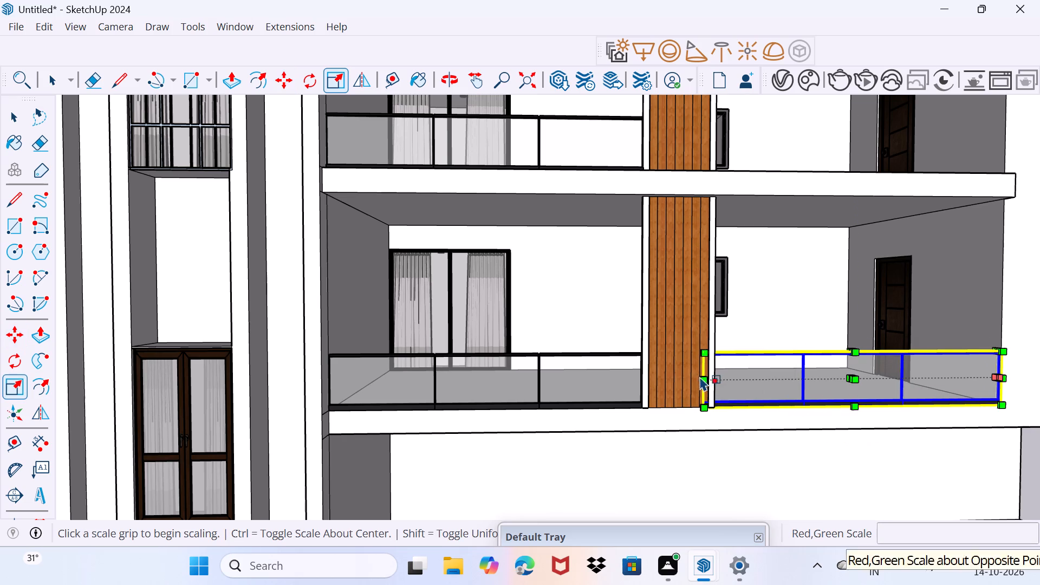
pyautogui.moveTo(692, 384); pyautogui.dragTo(797, 415, button='middle')
pyautogui.scroll(17, 898, 363)
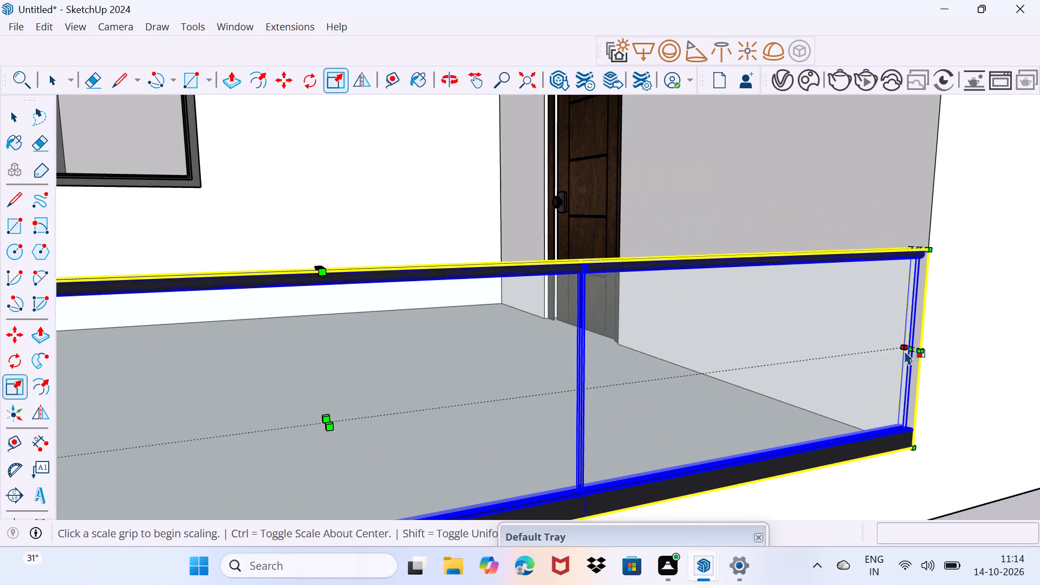
pyautogui.click(911, 353)
pyautogui.click(783, 354)
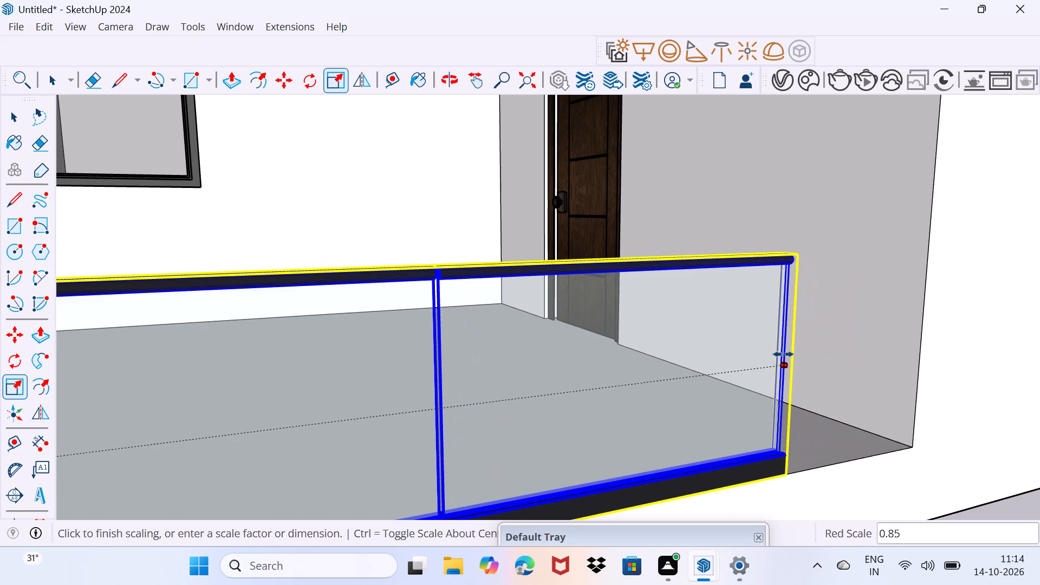
# Move the shortened railing about 2' along the slab edge so its base corner meets the side wall's corner.
pyautogui.scroll(-9, 736, 386)
pyautogui.moveTo(716, 401); pyautogui.dragTo(580, 406, button='middle')
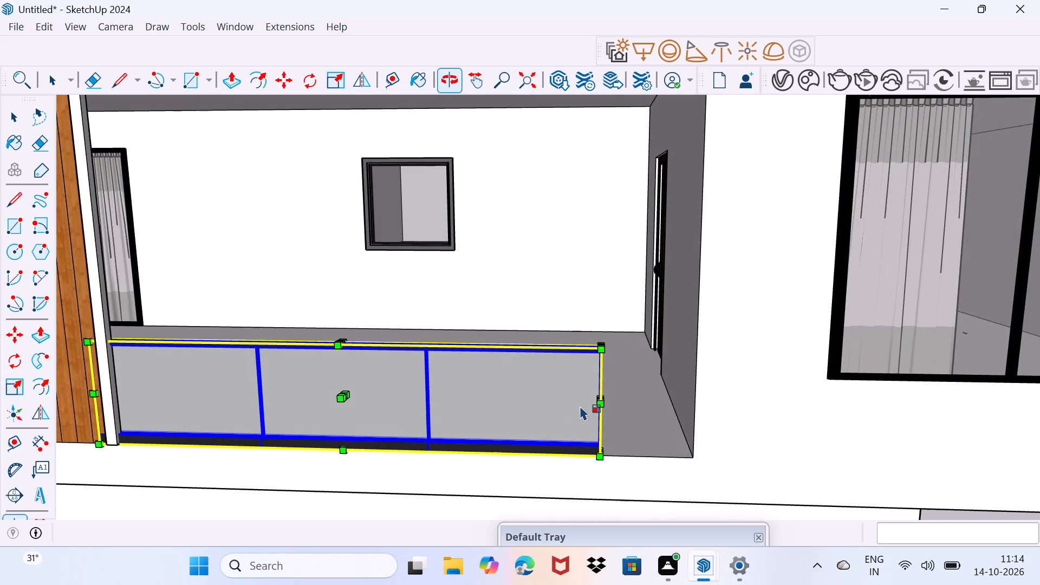
pyautogui.press('m')
pyautogui.click(599, 453)
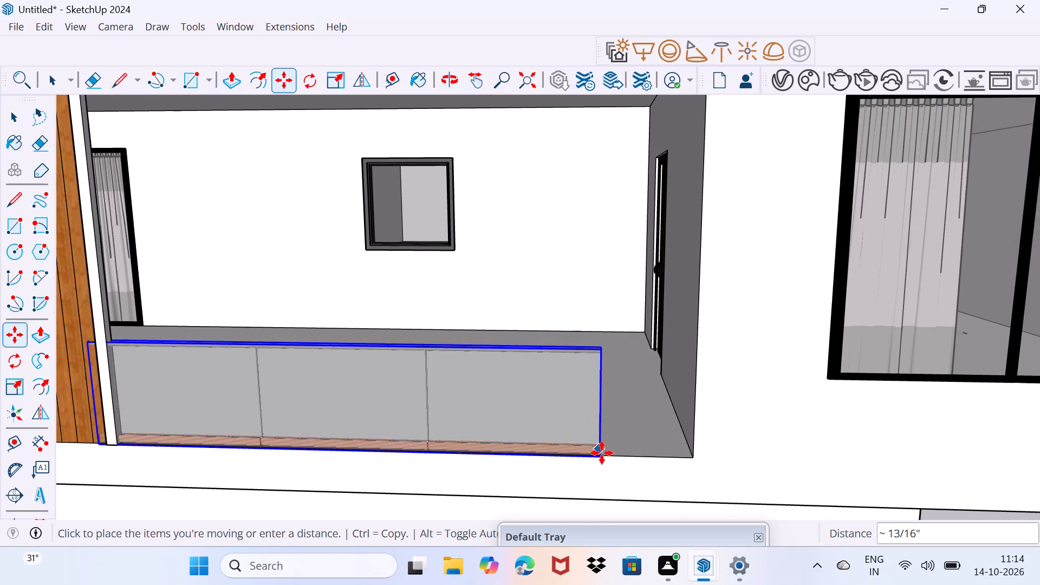
pyautogui.click(688, 448)
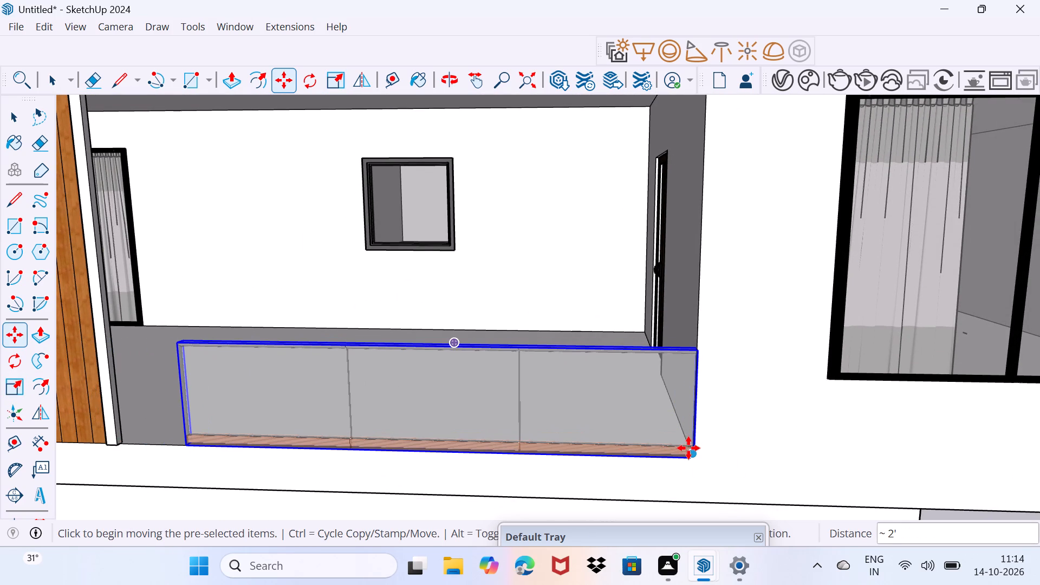
pyautogui.press('space')
# Scale the door-side railing along its length from the pillar end to about 1.14, closing the gap to the pillar.
pyautogui.moveTo(440, 422); pyautogui.dragTo(720, 402, button='middle')
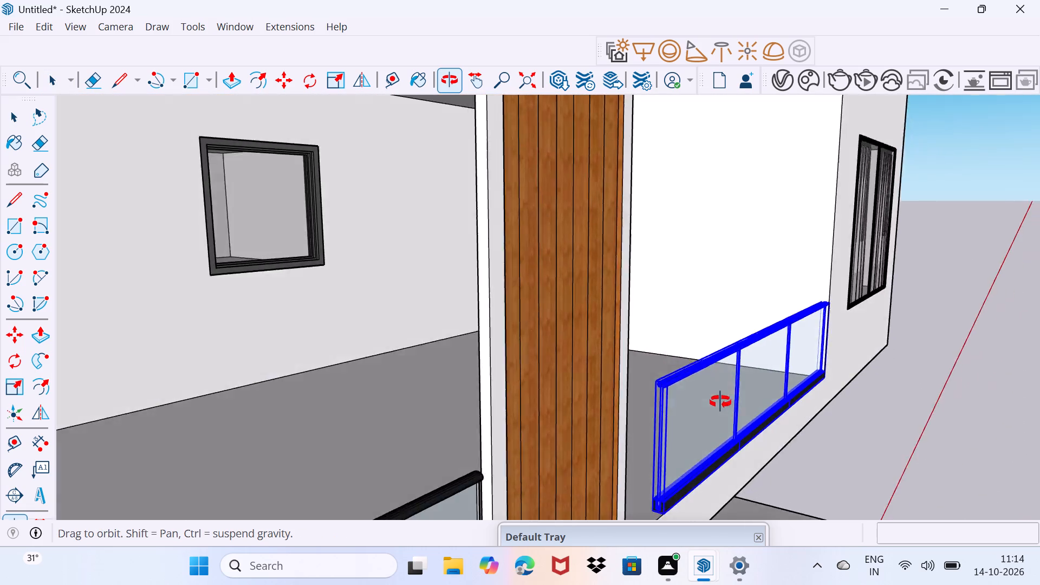
pyautogui.moveTo(720, 402); pyautogui.dragTo(721, 389, button='middle')
pyautogui.scroll(3, 678, 407)
pyautogui.press('s')
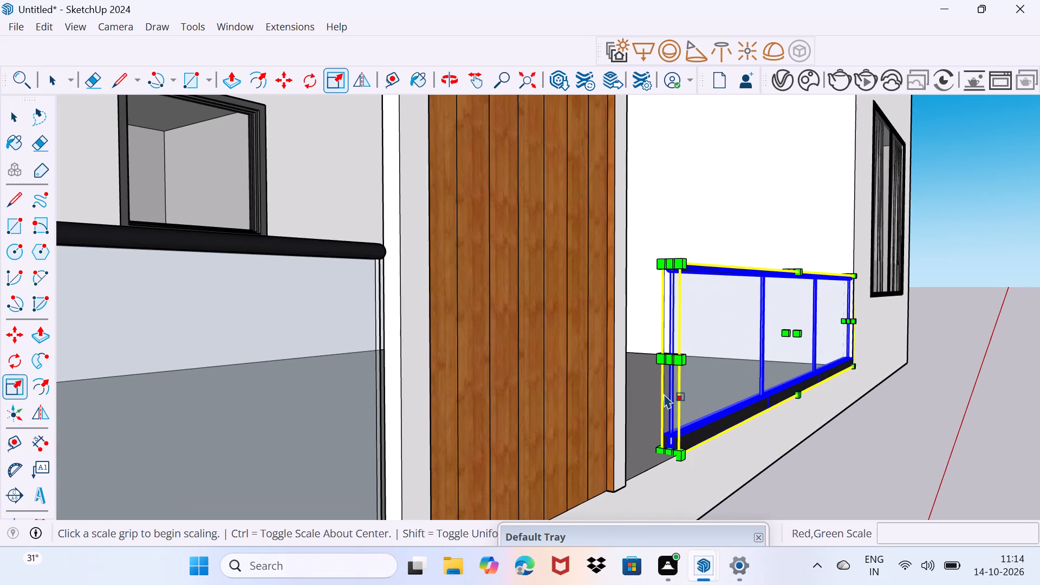
pyautogui.click(669, 360)
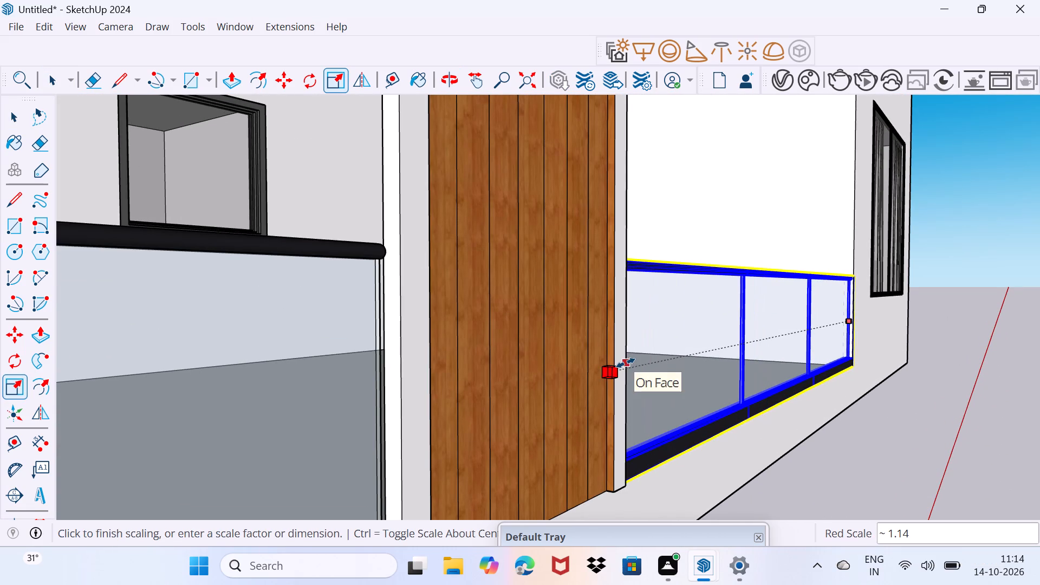
pyautogui.click(626, 363)
pyautogui.press('space')
pyautogui.moveTo(609, 380); pyautogui.dragTo(621, 366)
# Copy the lowest balcony's door-side railing about 10' straight up onto the middle balcony's slab, beside the side wall.
pyautogui.moveTo(658, 360); pyautogui.dragTo(583, 380, button='middle')
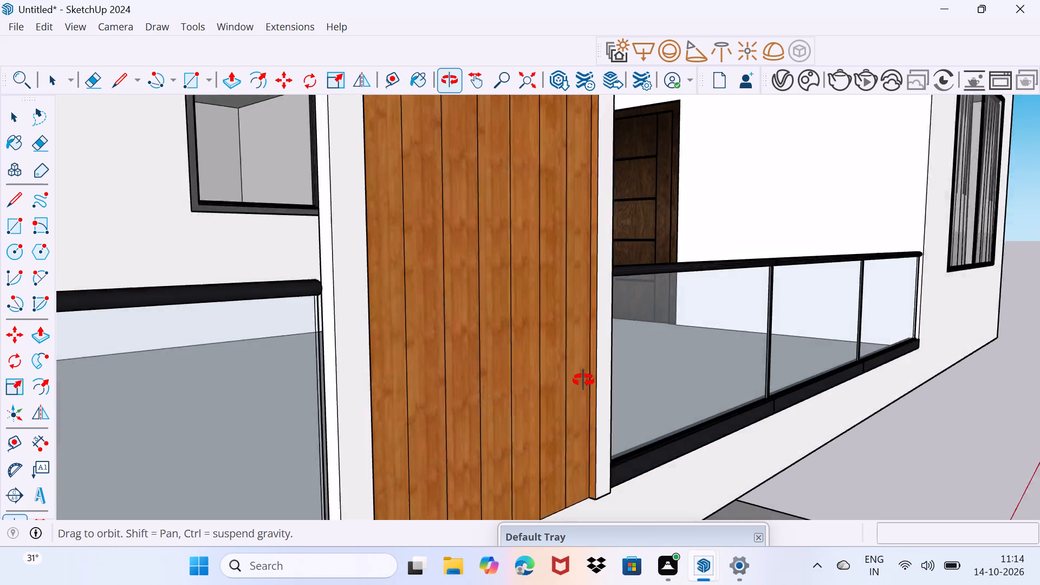
pyautogui.moveTo(583, 380); pyautogui.dragTo(517, 376, button='middle')
pyautogui.scroll(-6, 517, 376)
pyautogui.moveTo(763, 396); pyautogui.dragTo(617, 414, button='middle')
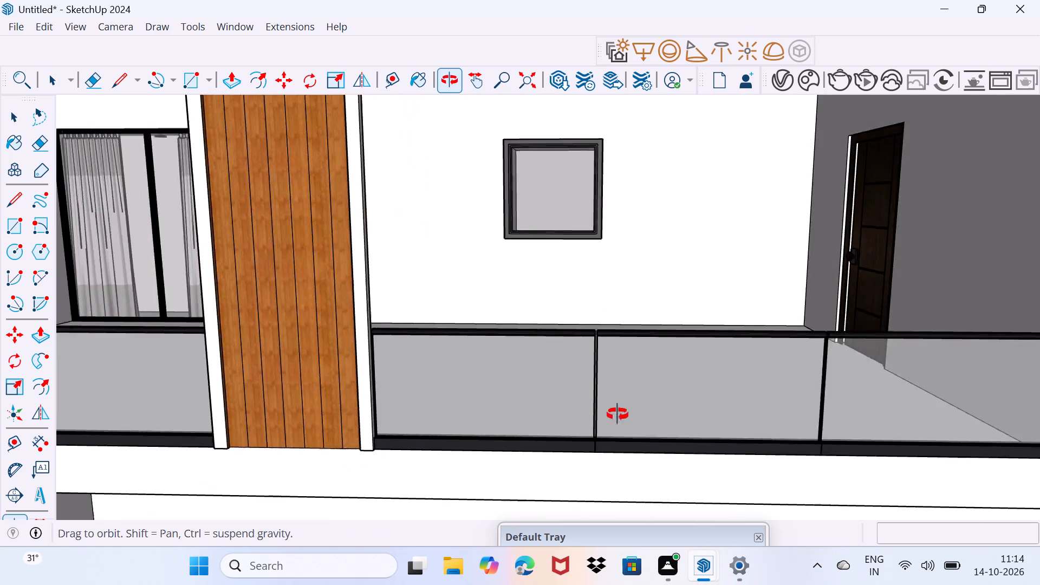
pyautogui.moveTo(617, 414); pyautogui.dragTo(596, 411, button='middle')
pyautogui.scroll(-2, 596, 411)
pyautogui.click(615, 433)
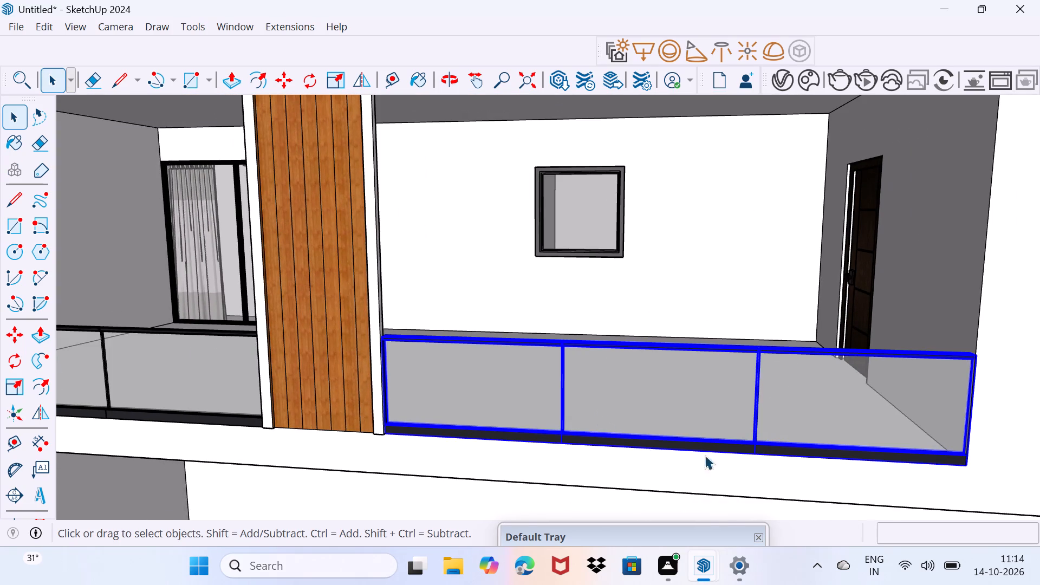
pyautogui.press('m')
pyautogui.click(968, 470)
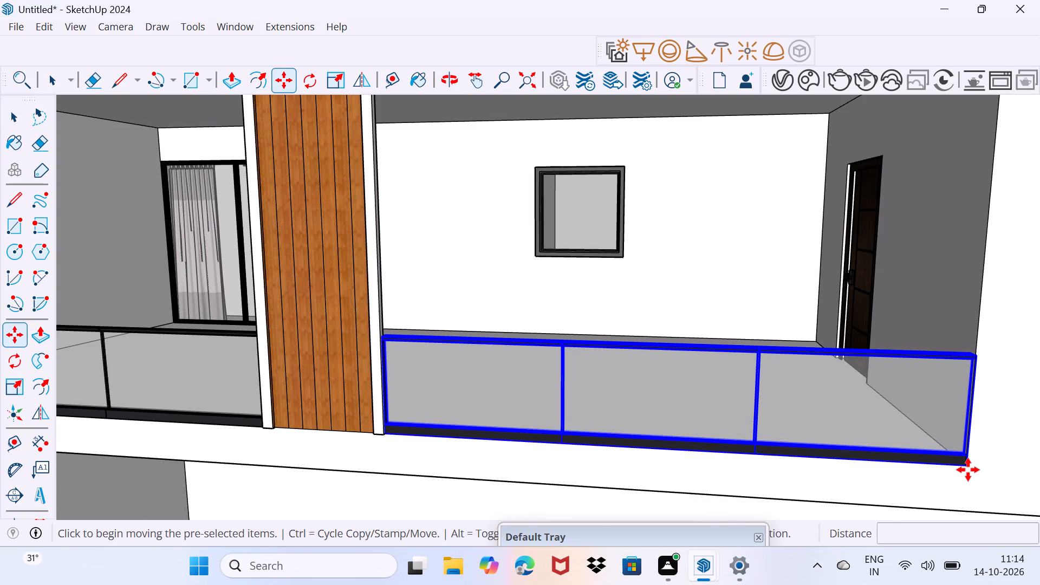
pyautogui.scroll(-4, 957, 373)
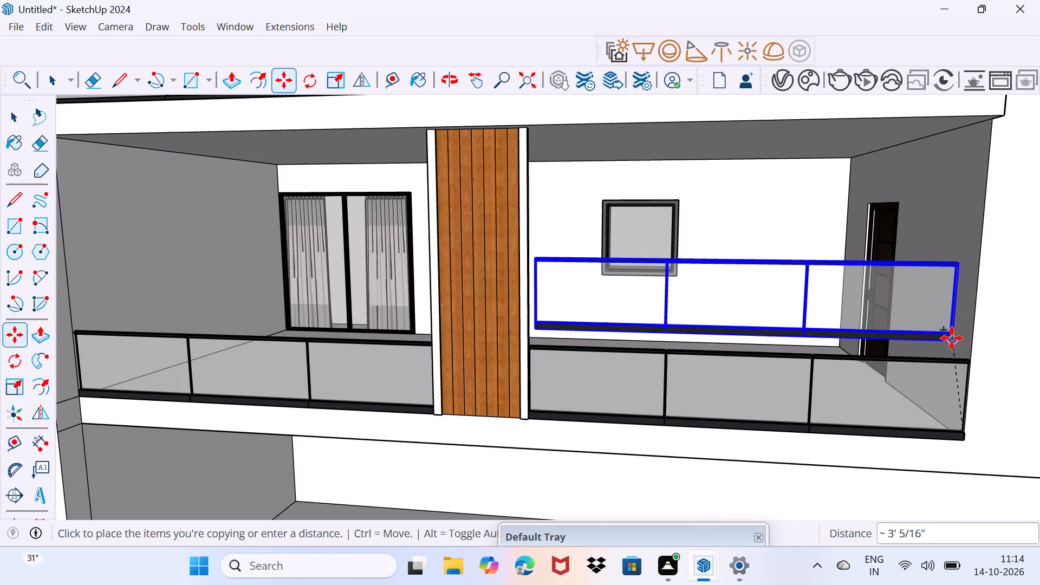
pyautogui.keyDown('shift'); pyautogui.moveTo(951, 336); pyautogui.dragTo(881, 483, button='middle'); pyautogui.keyUp('shift')
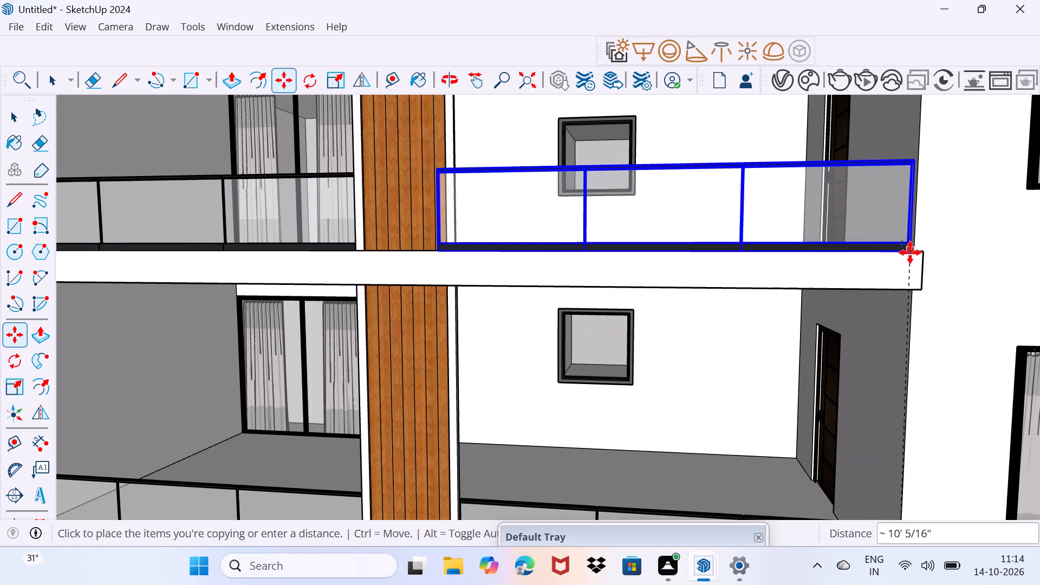
pyautogui.moveTo(910, 252); pyautogui.dragTo(874, 330, button='middle')
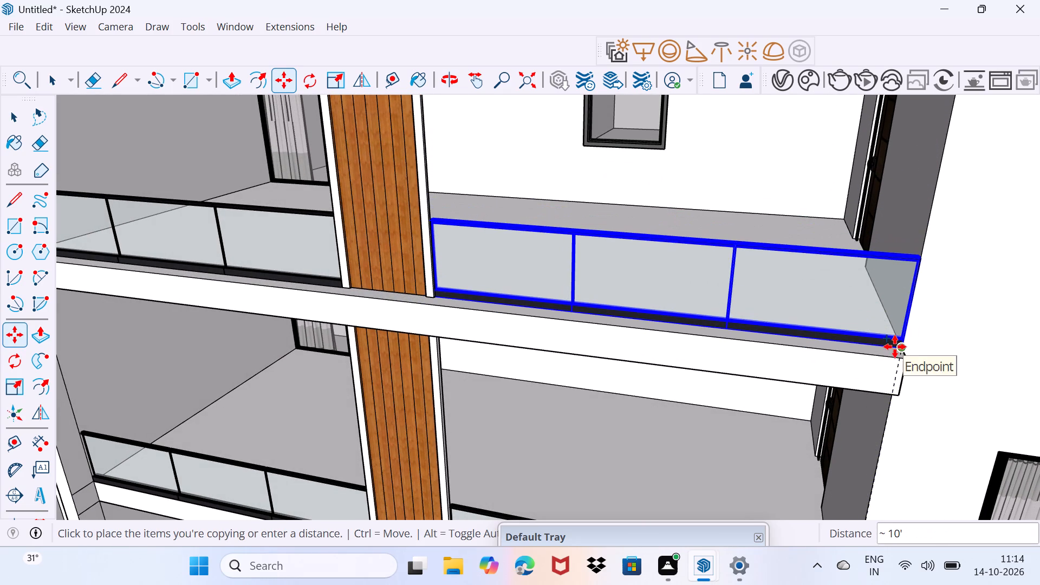
pyautogui.click(895, 347)
# Copy the middle balcony's door-side railing about 10' 10 1/4" up onto the top balcony's slab, beside the side wall.
pyautogui.click(905, 349)
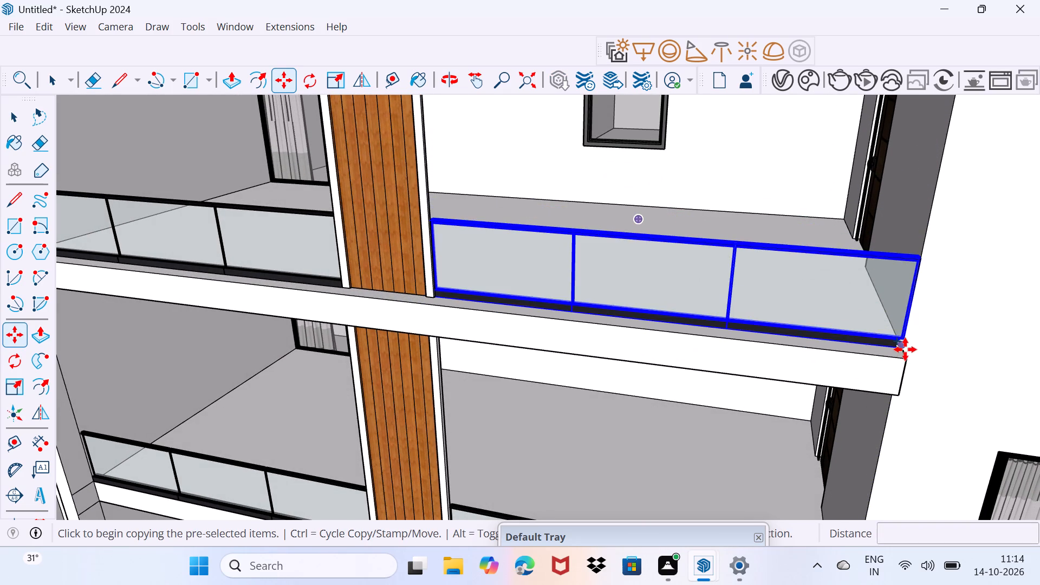
pyautogui.scroll(-2, 914, 262)
pyautogui.keyDown('shift'); pyautogui.moveTo(914, 261); pyautogui.dragTo(777, 504, button='middle'); pyautogui.keyUp('shift')
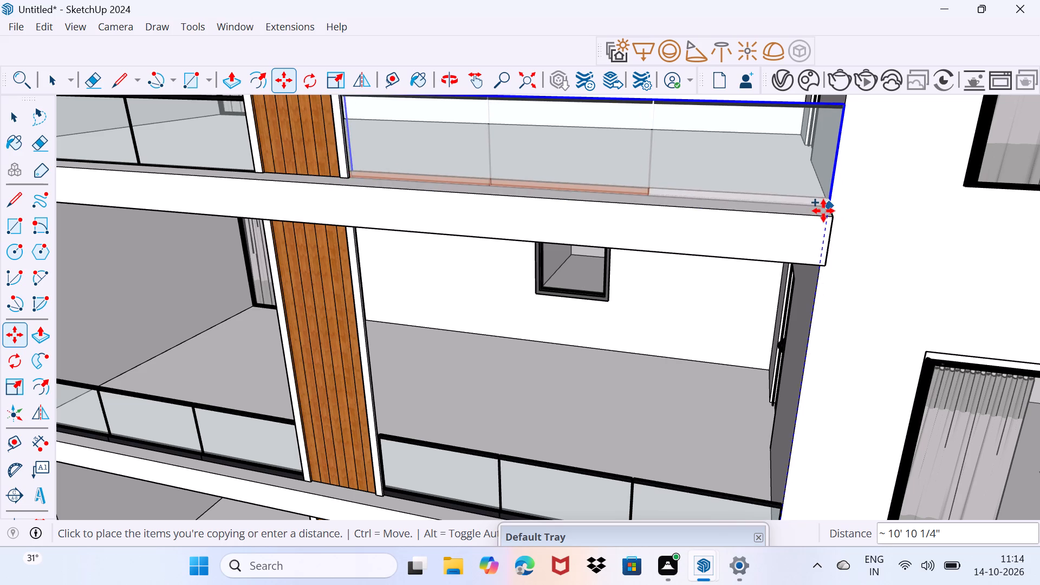
pyautogui.click(828, 207)
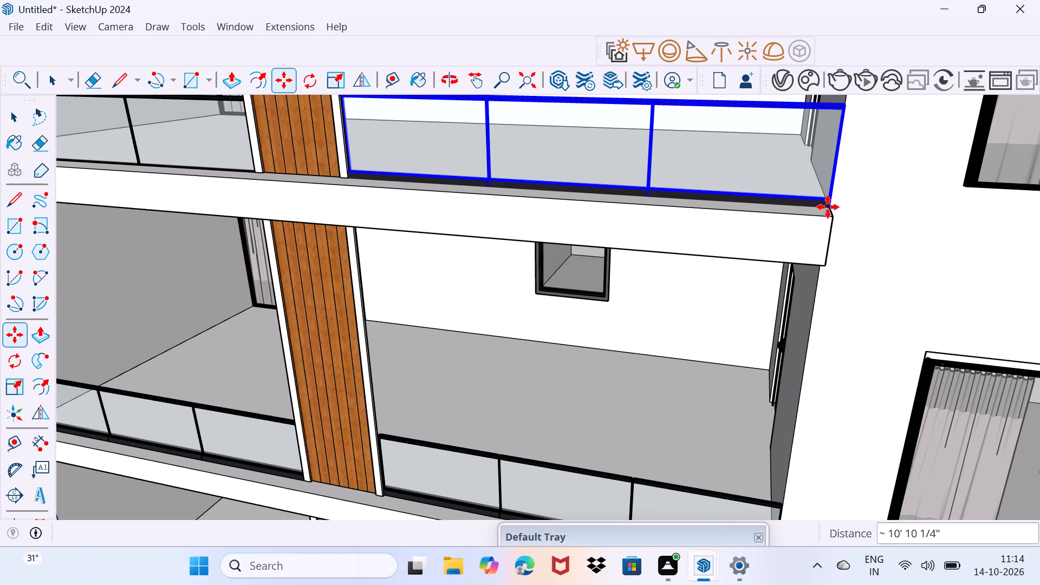
pyautogui.press('space')
pyautogui.moveTo(776, 250); pyautogui.dragTo(805, 226)
# Scale the lowest balcony's railing in front of the curtained window upward from its base to make it taller.
pyautogui.scroll(-10, 799, 226)
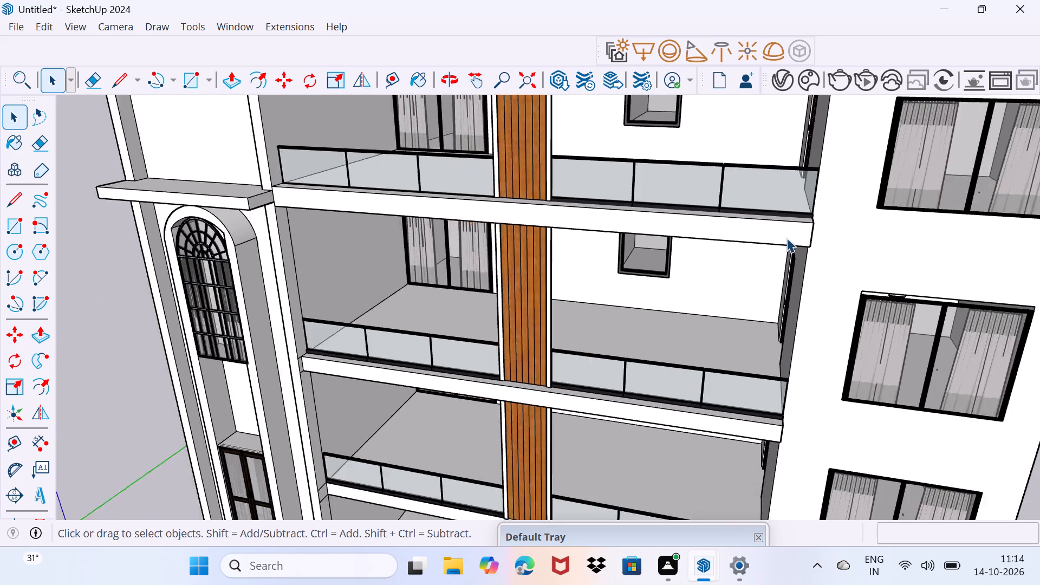
pyautogui.scroll(-5, 786, 238)
pyautogui.moveTo(705, 284); pyautogui.dragTo(782, 190, button='middle')
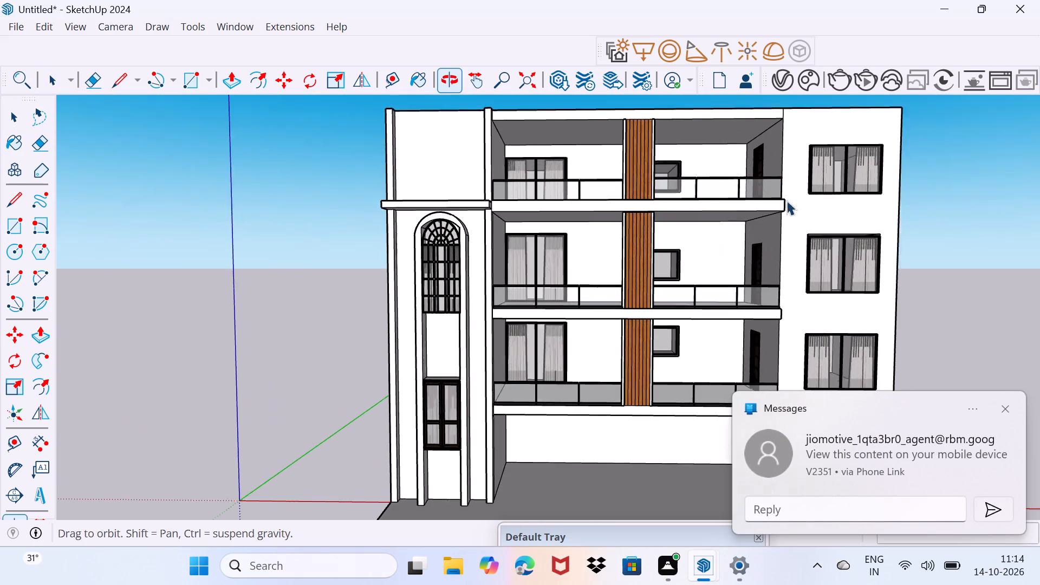
pyautogui.click(1003, 412)
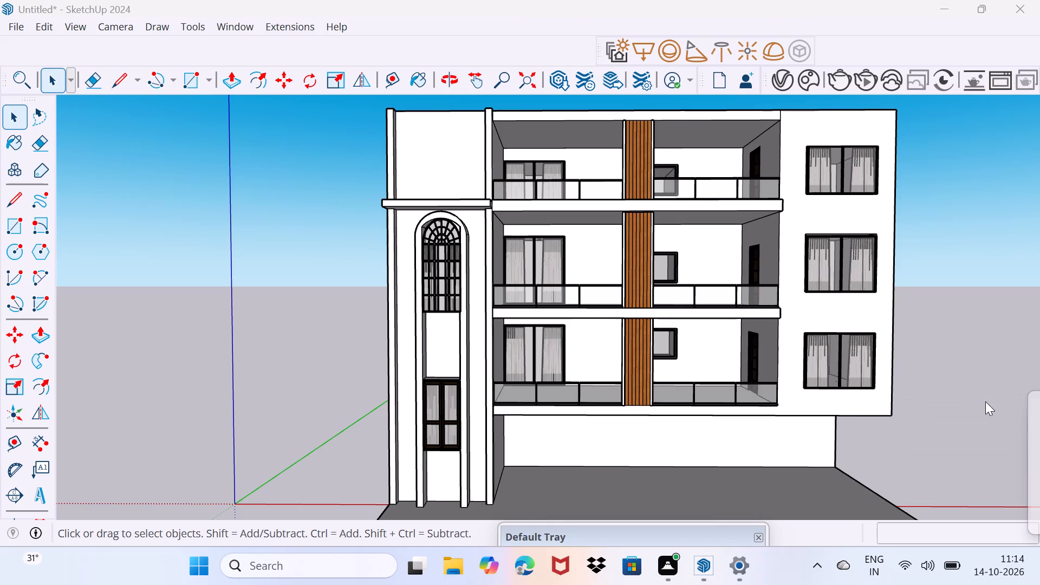
pyautogui.scroll(8, 626, 407)
pyautogui.click(490, 373)
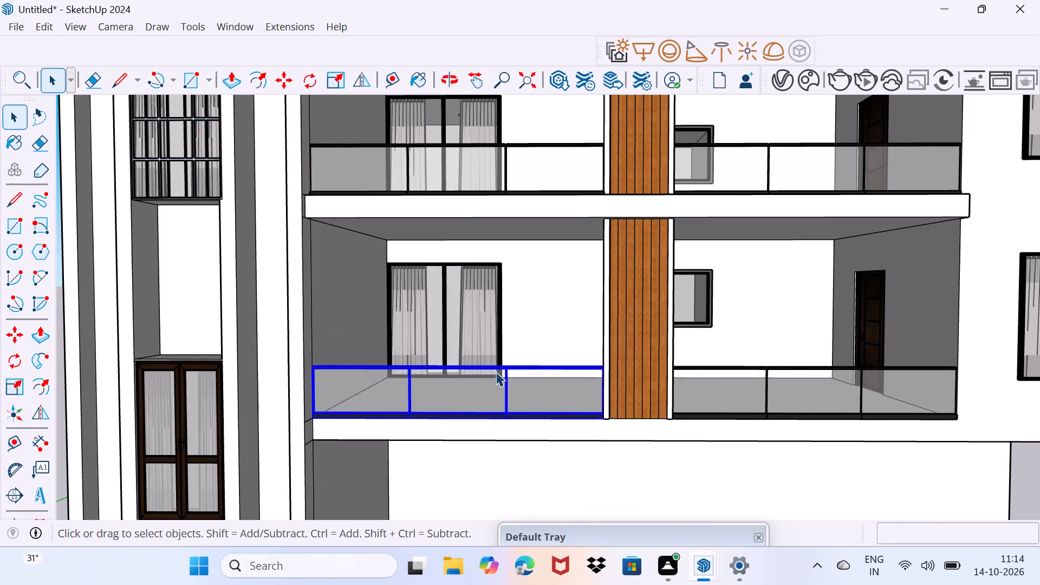
pyautogui.scroll(4, 497, 372)
pyautogui.press('s')
pyautogui.scroll(3, 483, 360)
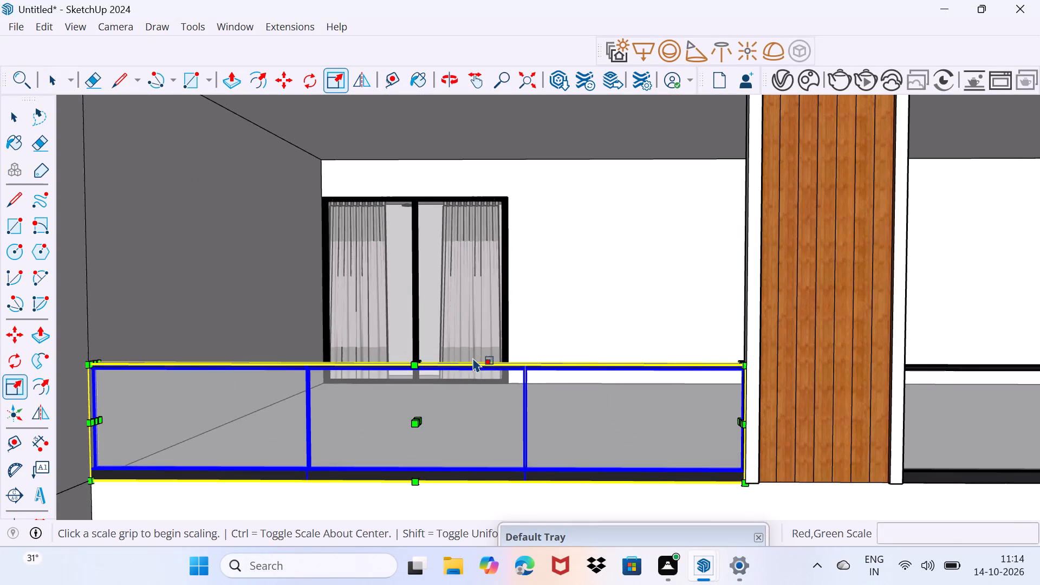
pyautogui.moveTo(473, 357); pyautogui.dragTo(487, 298, button='middle')
pyautogui.moveTo(483, 327); pyautogui.dragTo(577, 414, button='middle')
pyautogui.scroll(3, 522, 376)
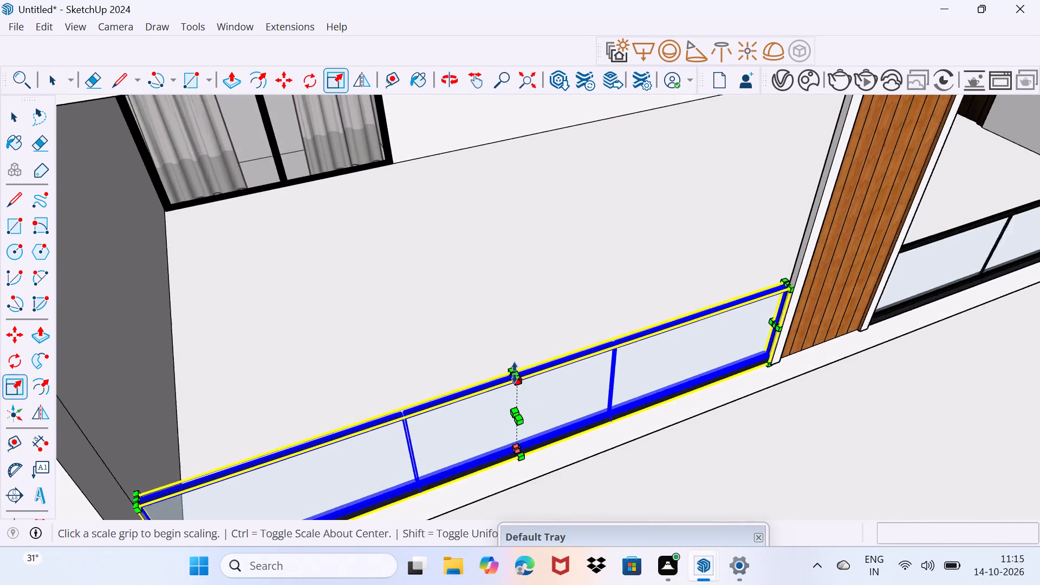
pyautogui.click(511, 372)
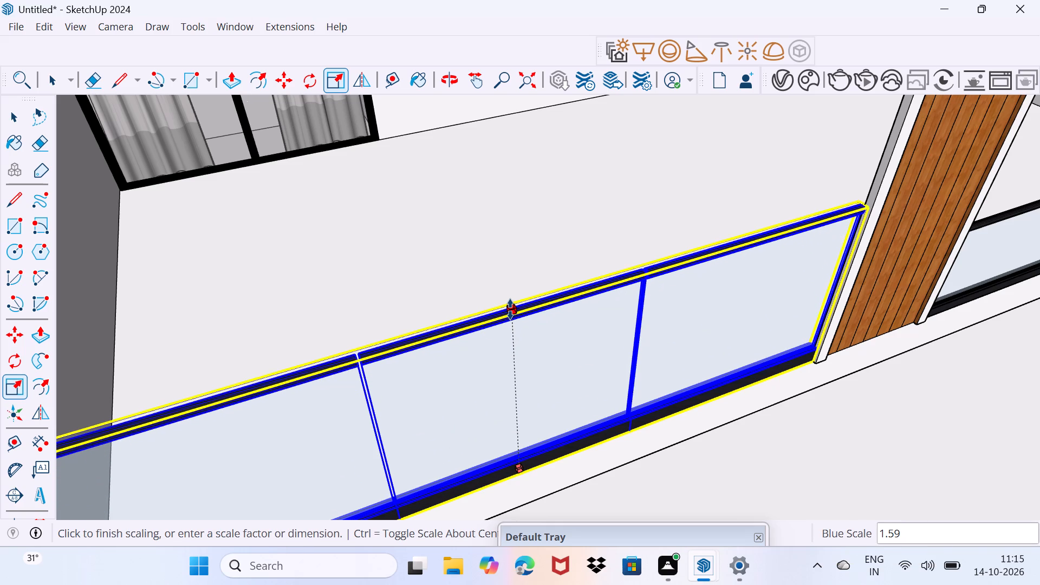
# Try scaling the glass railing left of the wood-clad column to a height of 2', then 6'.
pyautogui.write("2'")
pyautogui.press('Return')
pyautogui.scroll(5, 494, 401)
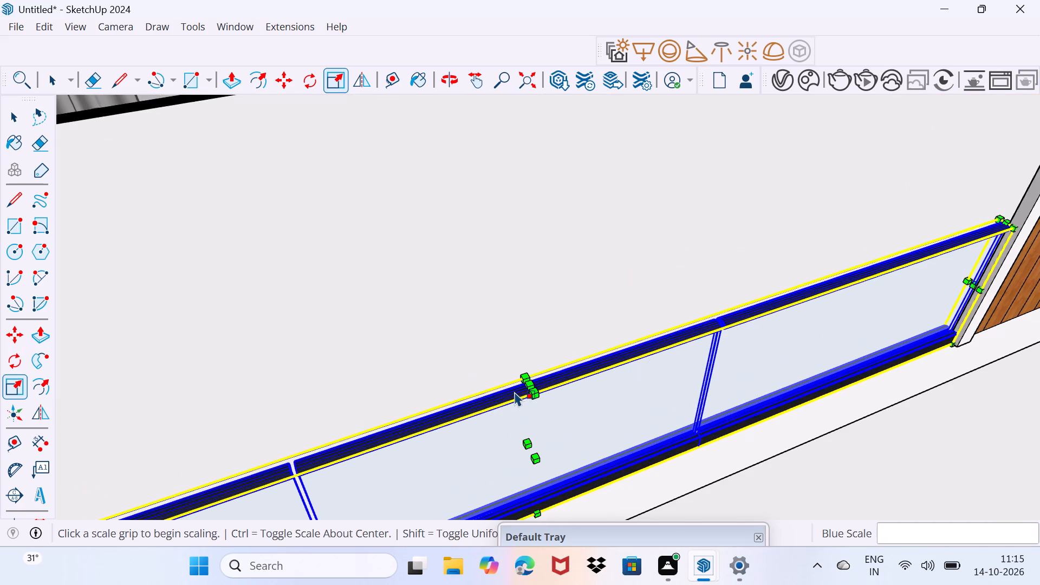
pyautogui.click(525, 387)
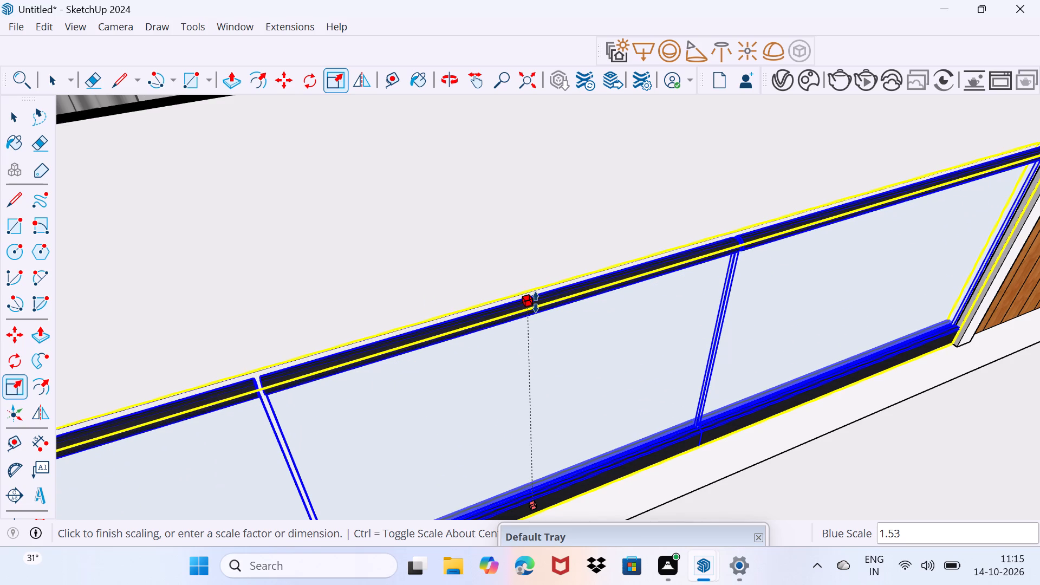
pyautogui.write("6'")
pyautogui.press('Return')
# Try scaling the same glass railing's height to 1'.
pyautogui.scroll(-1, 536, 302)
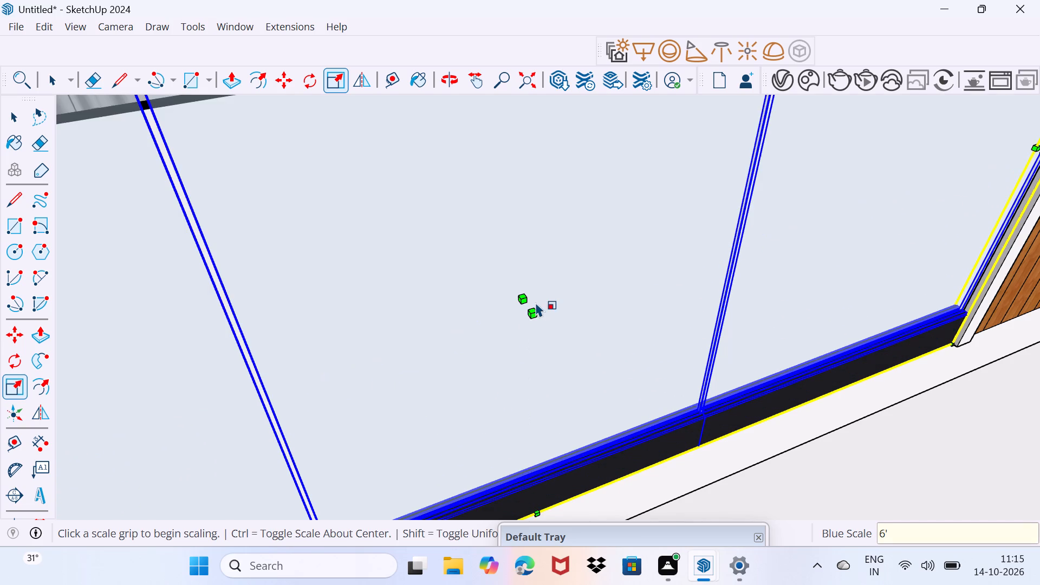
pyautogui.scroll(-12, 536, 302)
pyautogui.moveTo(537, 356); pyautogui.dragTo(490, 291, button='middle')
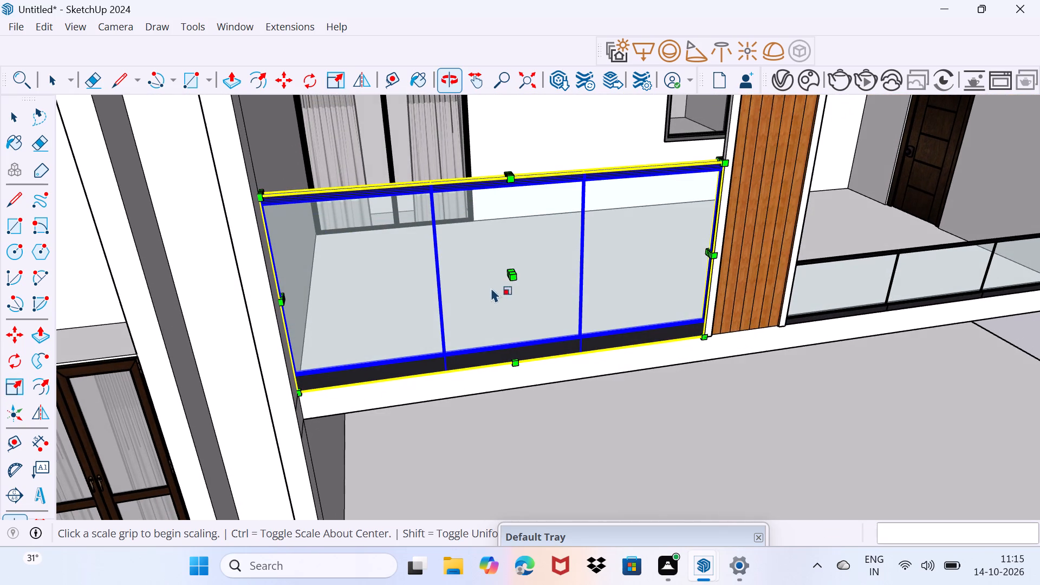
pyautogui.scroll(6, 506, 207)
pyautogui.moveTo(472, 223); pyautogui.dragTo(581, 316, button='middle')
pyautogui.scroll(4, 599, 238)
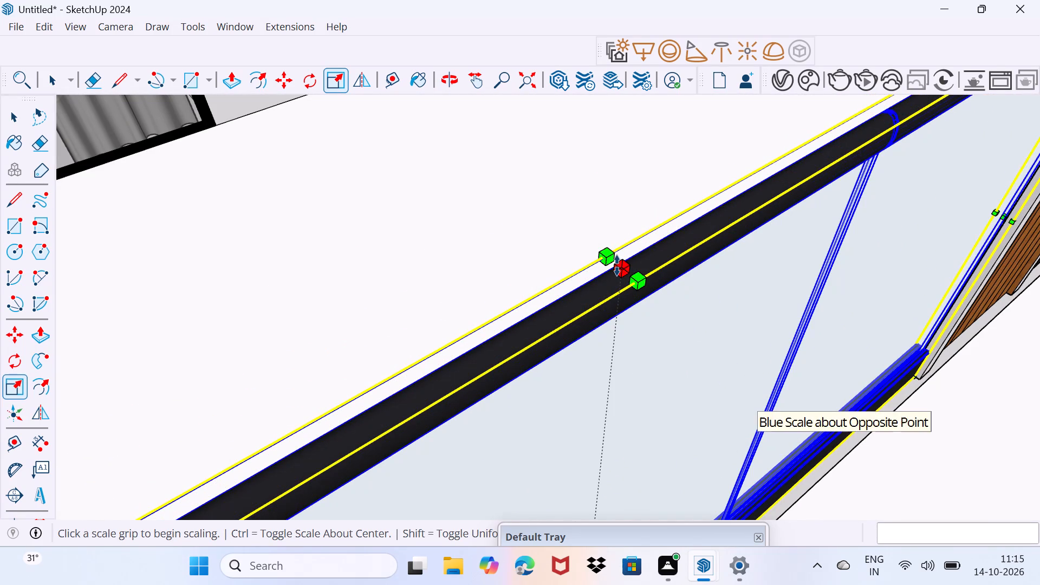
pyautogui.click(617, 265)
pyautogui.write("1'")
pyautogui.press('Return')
# Scale the glass railing left of the wood-clad column vertically to a height of 4'.
pyautogui.moveTo(652, 367); pyautogui.dragTo(599, 321, button='middle')
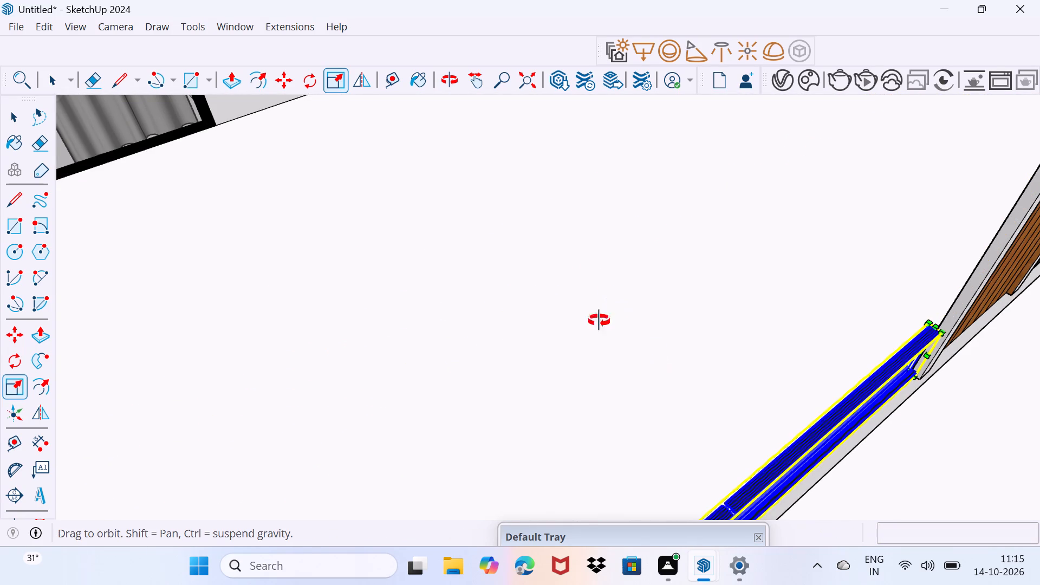
pyautogui.moveTo(599, 321); pyautogui.dragTo(515, 229, button='middle')
pyautogui.scroll(7, 321, 357)
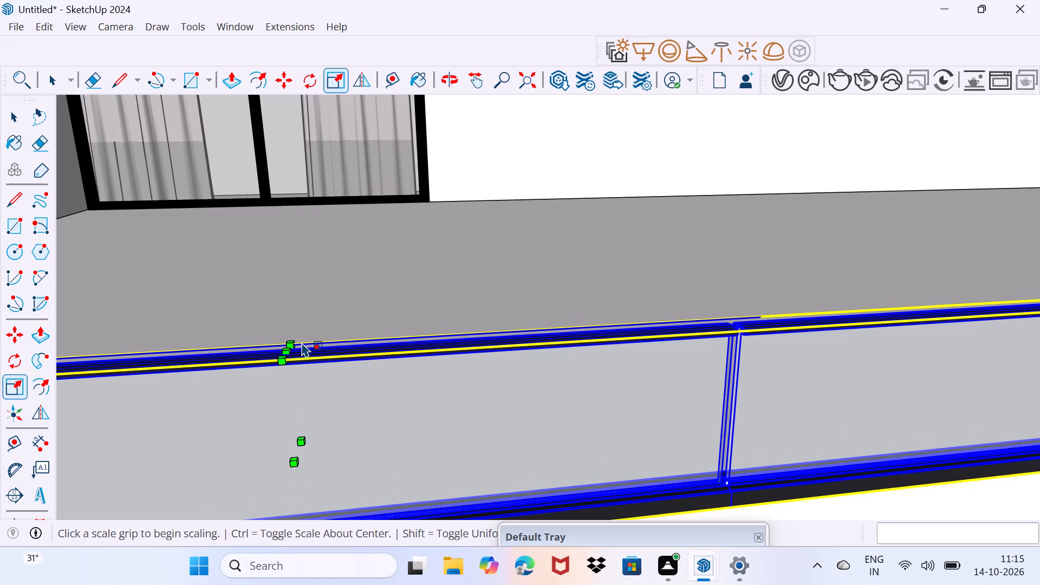
pyautogui.moveTo(301, 342); pyautogui.dragTo(309, 372, button='middle')
pyautogui.click(311, 431)
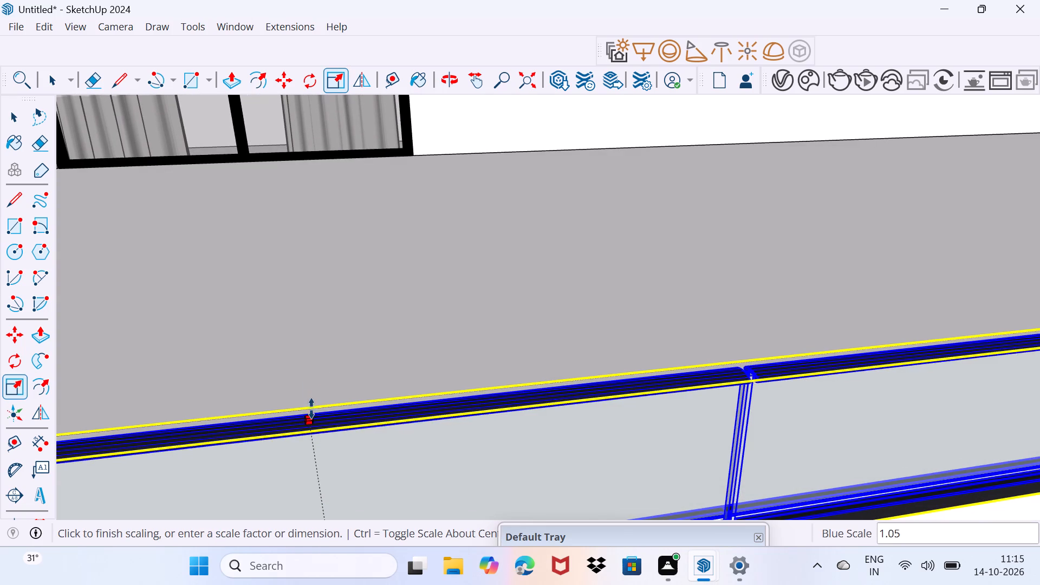
pyautogui.write("4'")
pyautogui.press('Return')
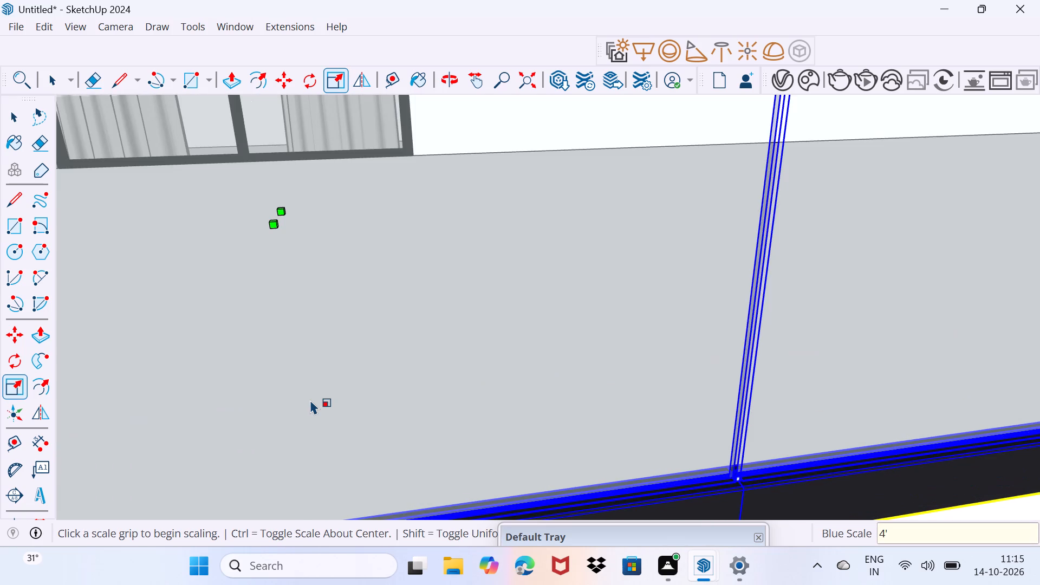
# Scale the glass railing right of the wood-clad column on the same balcony to a height of 4'.
pyautogui.scroll(-14, 310, 400)
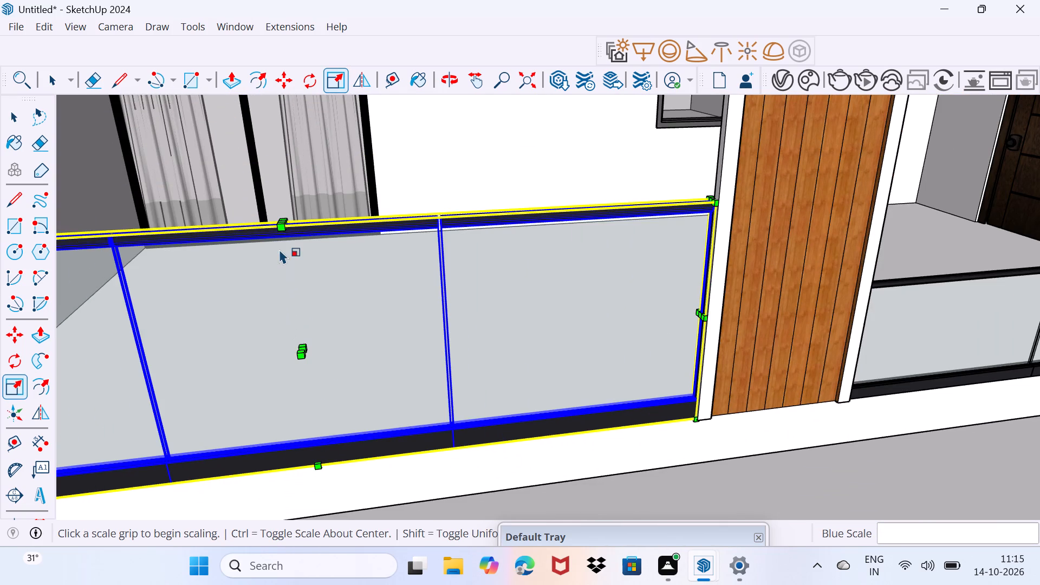
pyautogui.scroll(2, 278, 244)
pyautogui.moveTo(277, 245); pyautogui.dragTo(80, 244, button='middle')
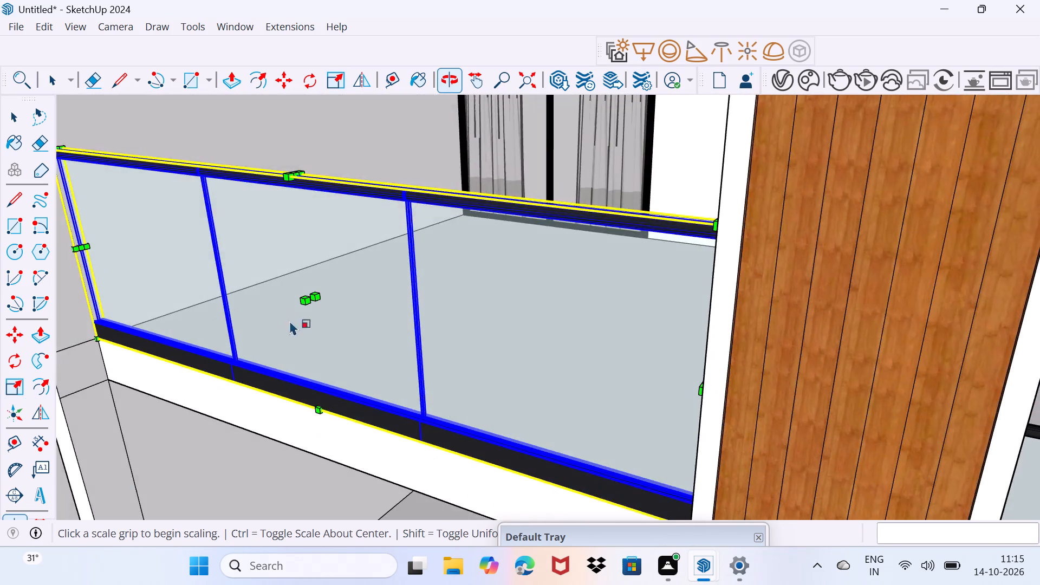
pyautogui.scroll(-8, 291, 322)
pyautogui.press('space')
pyautogui.click(716, 438)
pyautogui.scroll(2, 784, 464)
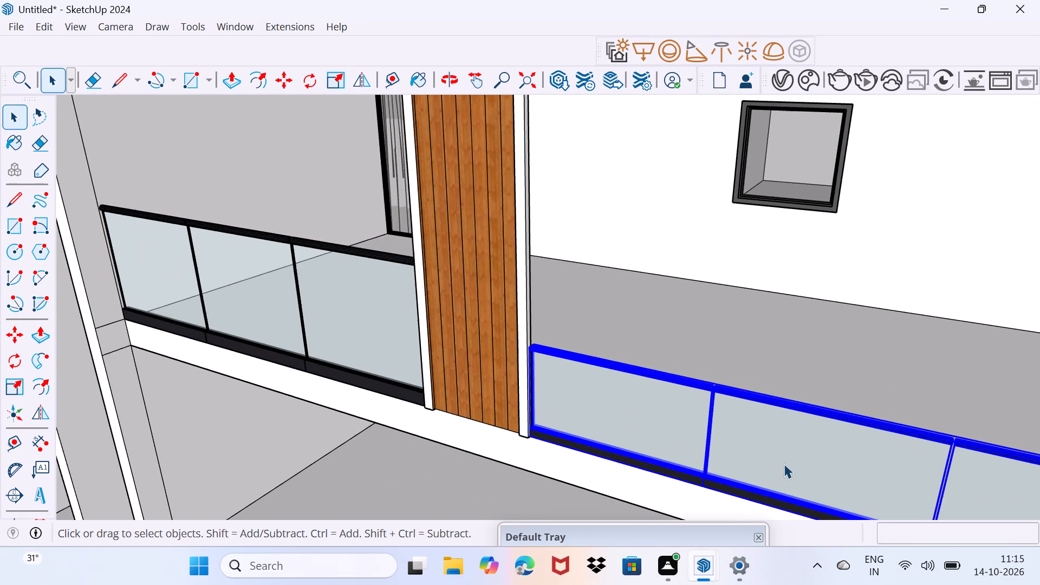
pyautogui.press('s')
pyautogui.scroll(9, 820, 409)
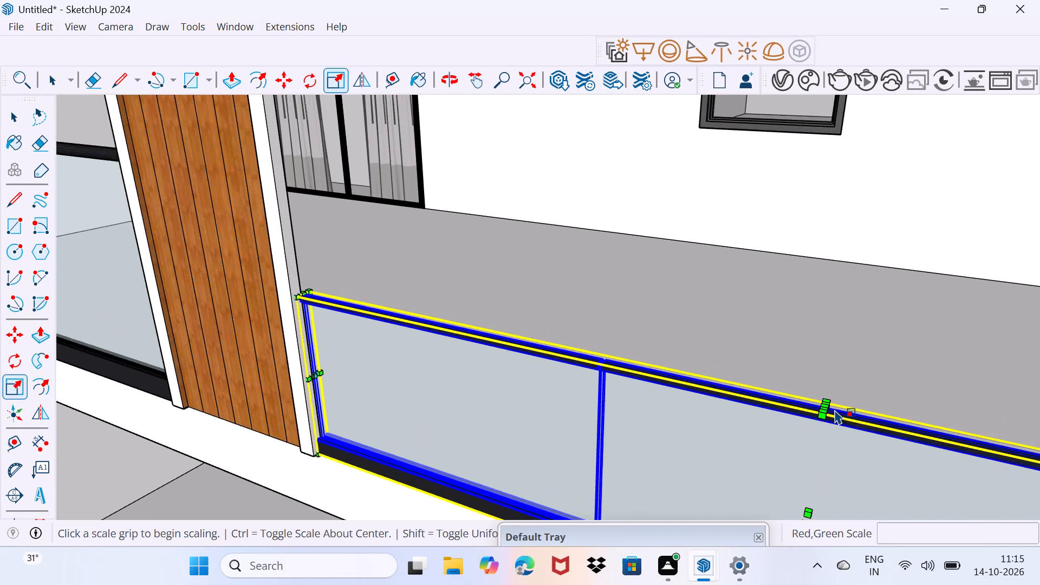
pyautogui.scroll(3, 835, 409)
pyautogui.click(823, 410)
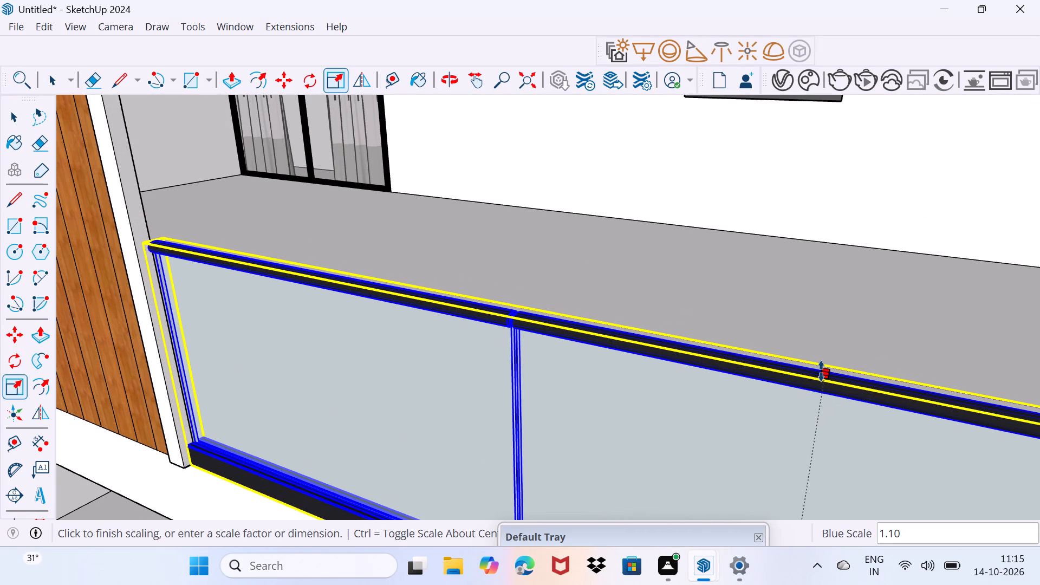
pyautogui.write("4'")
pyautogui.press('Return')
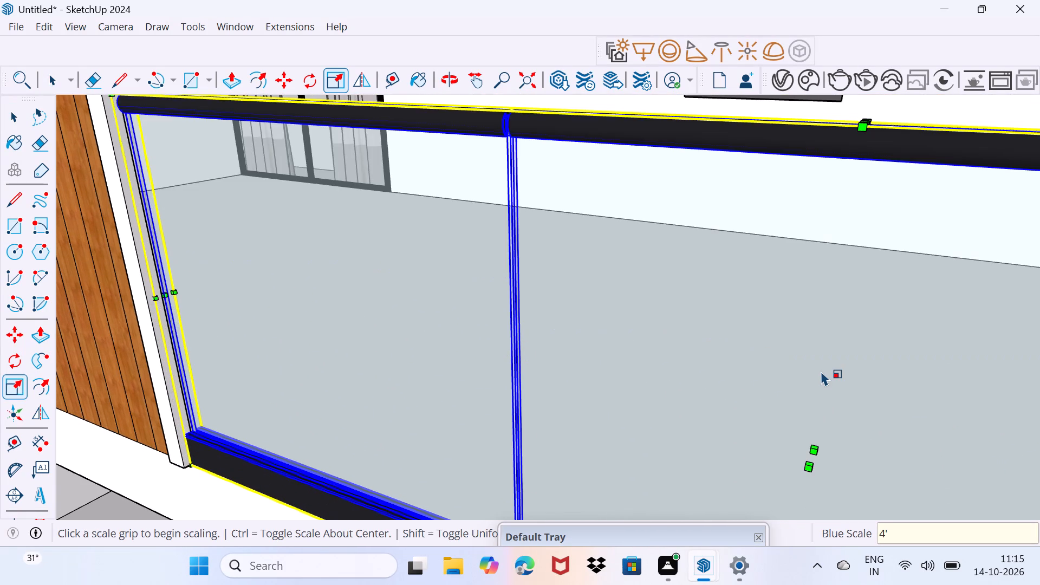
pyautogui.scroll(-13, 821, 371)
pyautogui.moveTo(583, 409); pyautogui.dragTo(627, 413, button='middle')
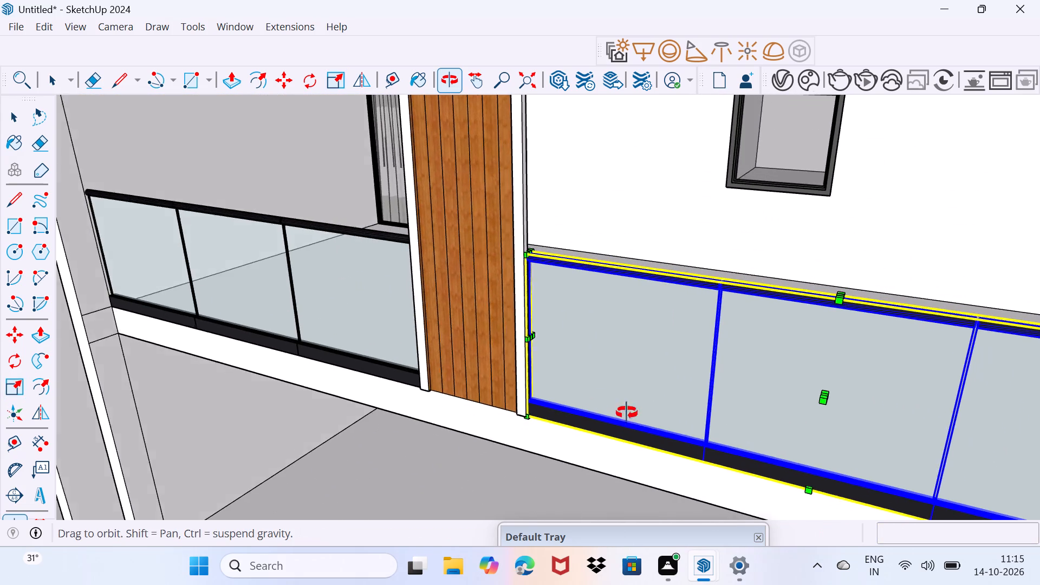
pyautogui.moveTo(627, 413); pyautogui.dragTo(730, 401, button='middle')
pyautogui.press('space')
pyautogui.moveTo(591, 415); pyautogui.dragTo(620, 392)
# Scale the glass railing left of the wood-clad column on the balcony one floor up to a height of 4'.
pyautogui.scroll(-4, 609, 381)
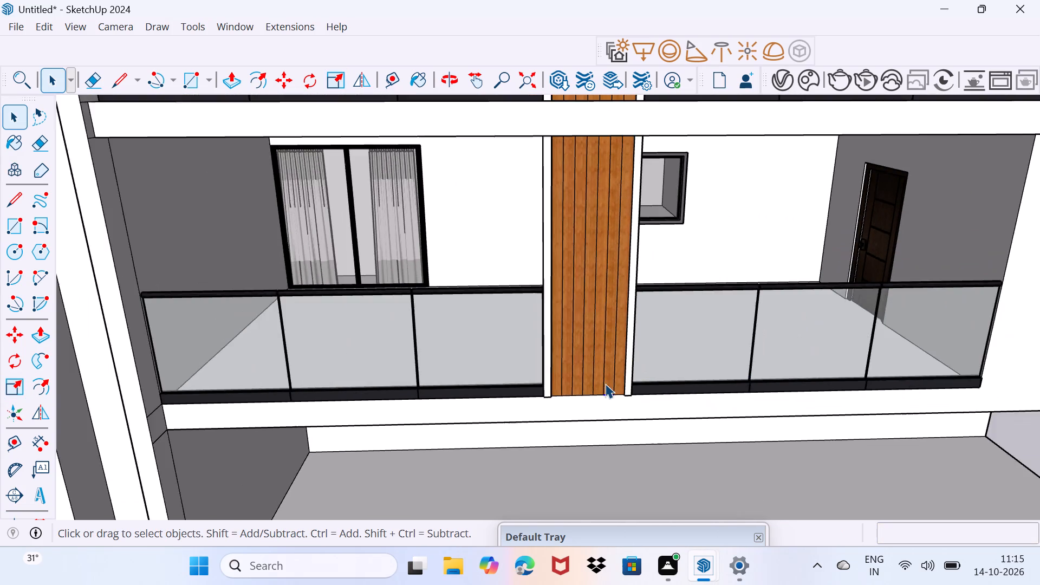
pyautogui.scroll(-4, 605, 383)
pyautogui.keyDown('shift'); pyautogui.moveTo(523, 302); pyautogui.dragTo(506, 390, button='middle'); pyautogui.keyUp('shift')
pyautogui.click(414, 286)
pyautogui.scroll(5, 388, 281)
pyautogui.press('s')
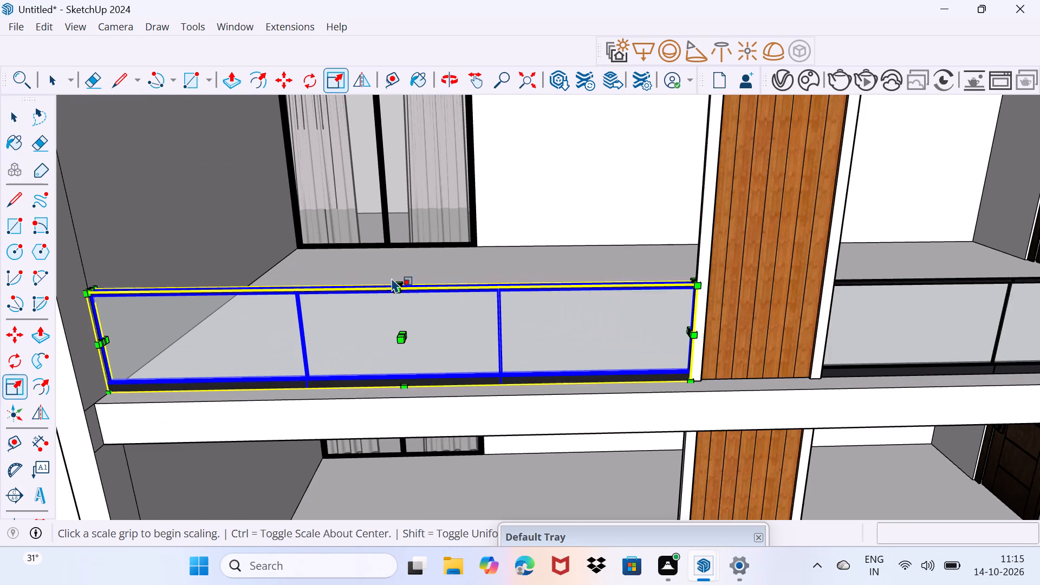
pyautogui.scroll(4, 393, 279)
pyautogui.moveTo(409, 289); pyautogui.dragTo(411, 334, button='middle')
pyautogui.keyDown('shift'); pyautogui.moveTo(411, 360); pyautogui.dragTo(417, 263, button='middle'); pyautogui.keyUp('shift')
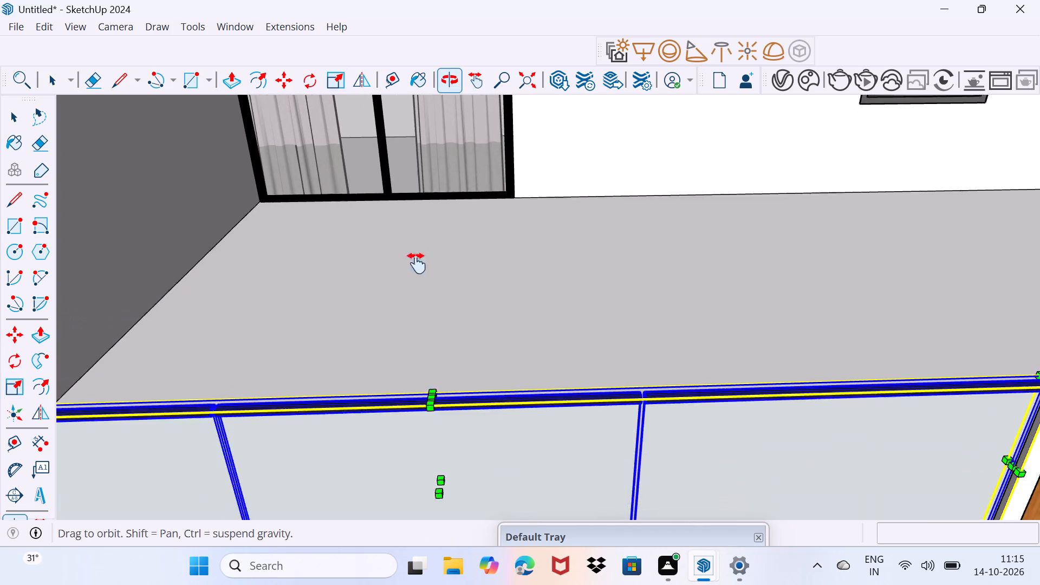
pyautogui.keyDown('shift'); pyautogui.moveTo(417, 263); pyautogui.dragTo(412, 242, button='middle'); pyautogui.keyUp('shift')
pyautogui.scroll(13, 425, 295)
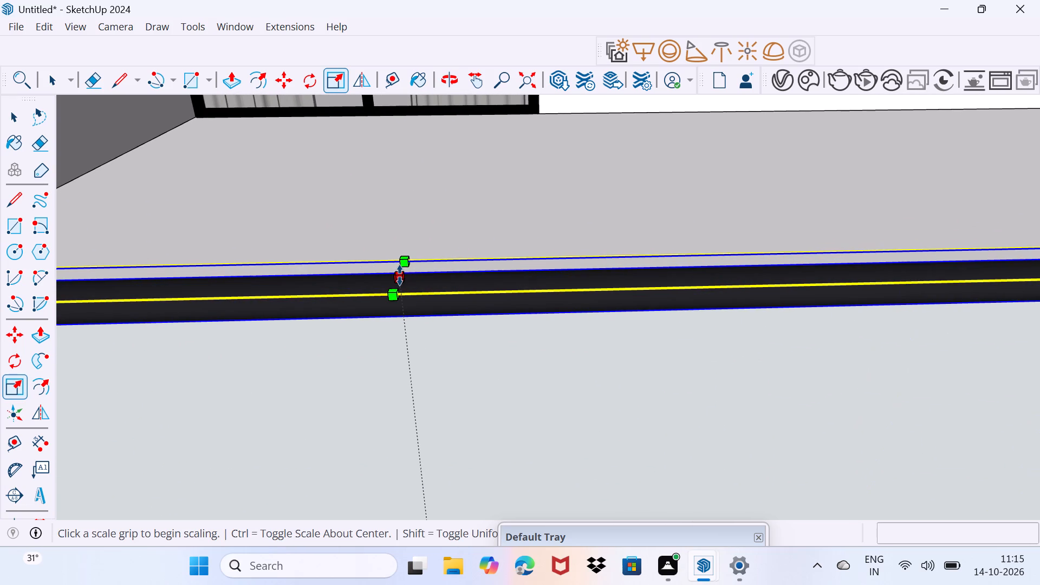
pyautogui.click(400, 275)
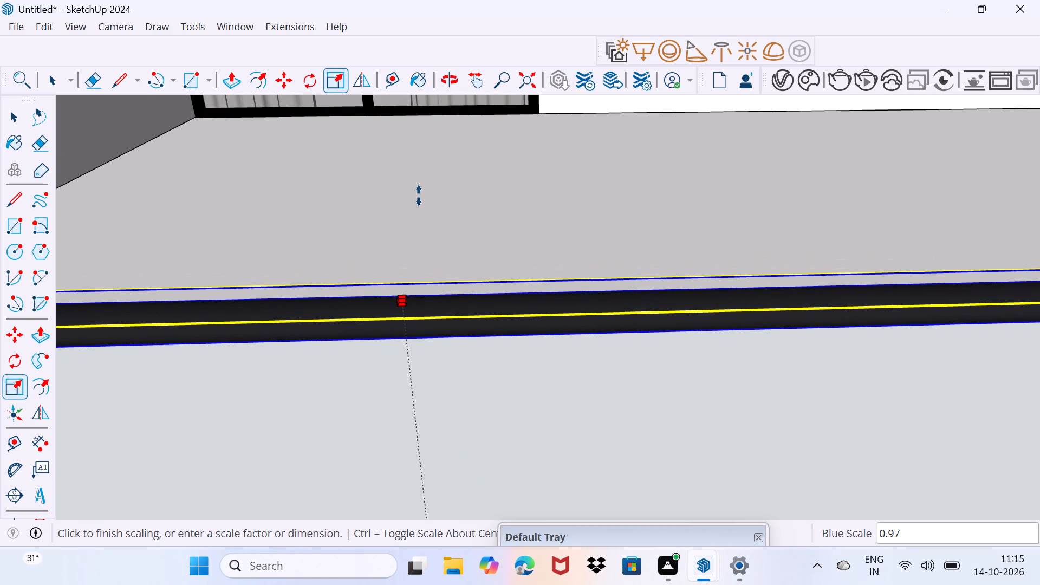
pyautogui.press('BackSpace')
pyautogui.write("4'")
pyautogui.press('Return')
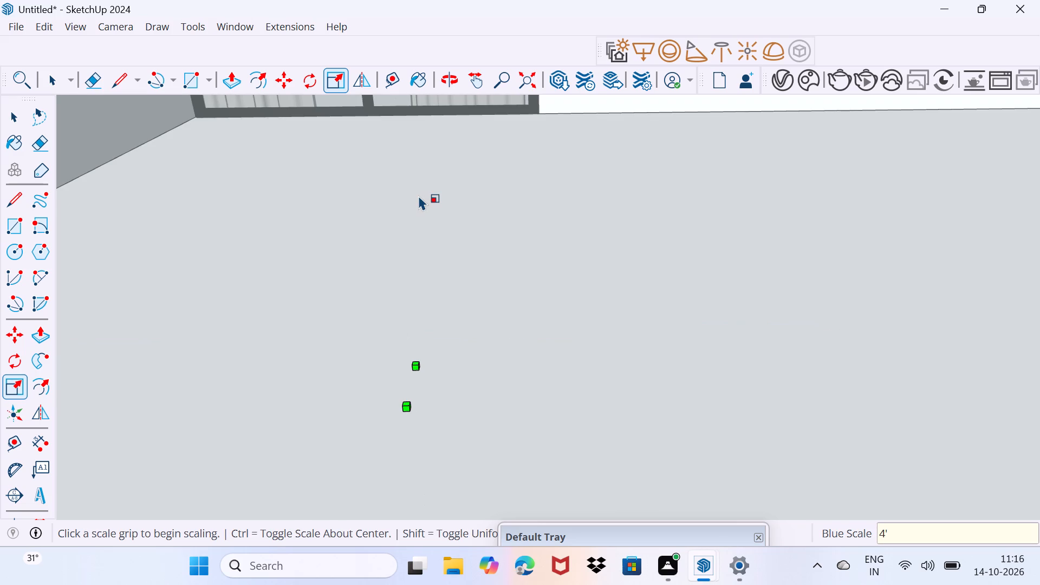
pyautogui.scroll(-4, 419, 197)
pyautogui.scroll(-19, 460, 291)
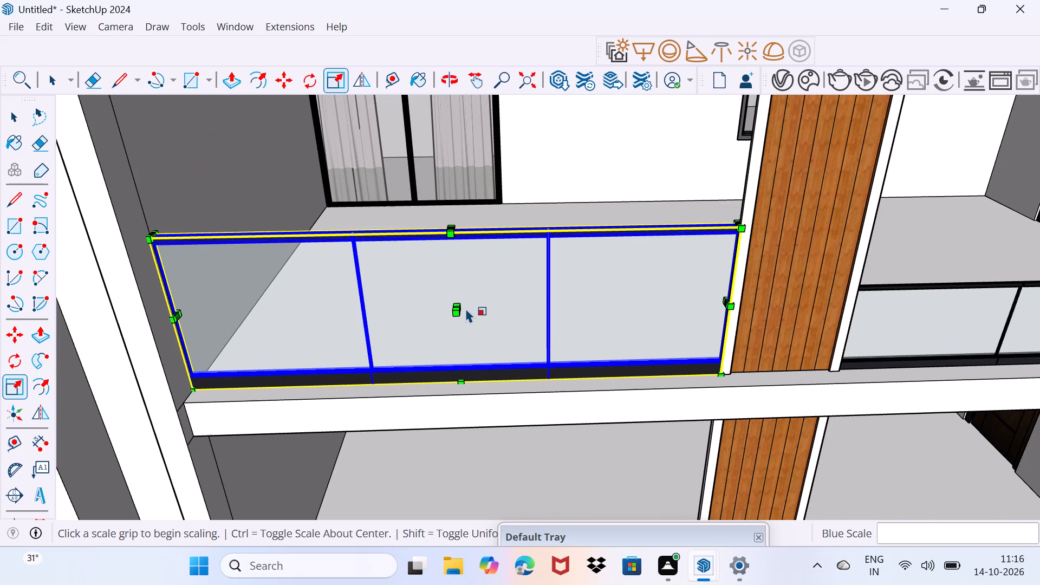
pyautogui.press('space')
pyautogui.moveTo(787, 398); pyautogui.dragTo(815, 375)
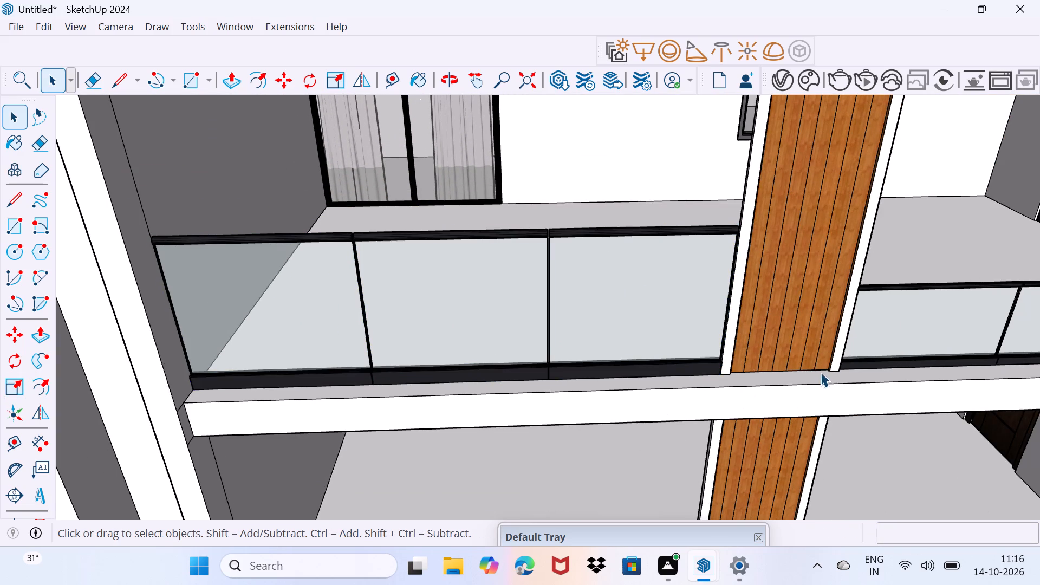
# Scale the glass railing right of the wood-clad column on that same upper balcony to a height of 4'.
pyautogui.moveTo(864, 366); pyautogui.dragTo(463, 332, button='middle')
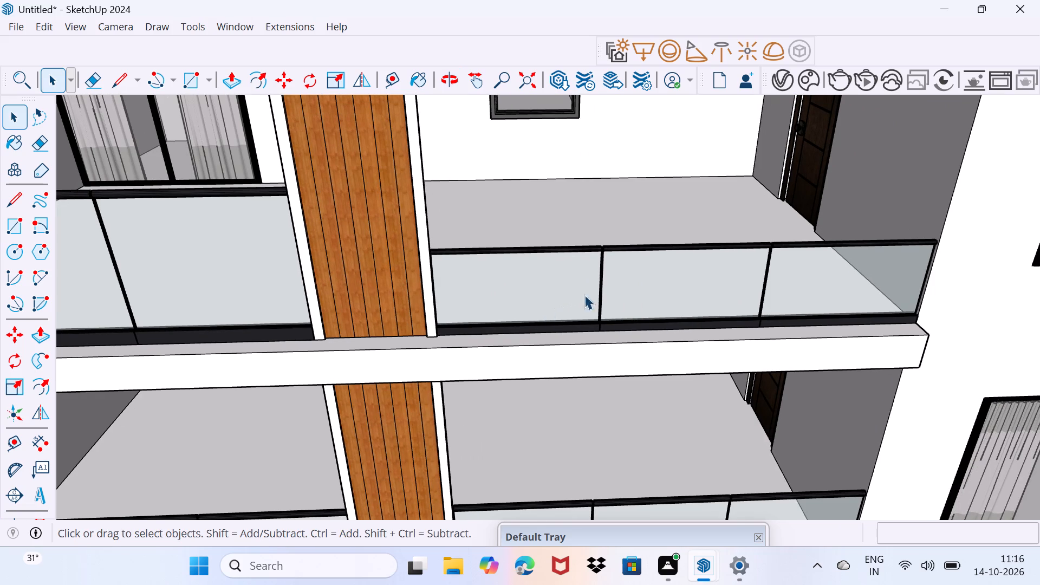
pyautogui.click(601, 295)
pyautogui.scroll(4, 616, 267)
pyautogui.press('s')
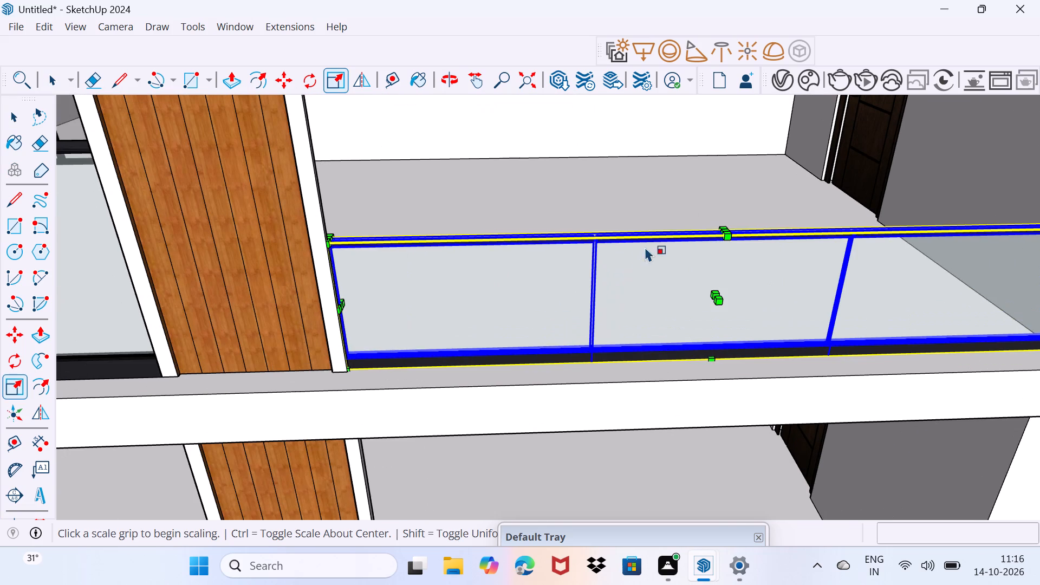
pyautogui.moveTo(646, 246); pyautogui.dragTo(612, 373, button='middle')
pyautogui.scroll(12, 712, 341)
pyautogui.click(720, 328)
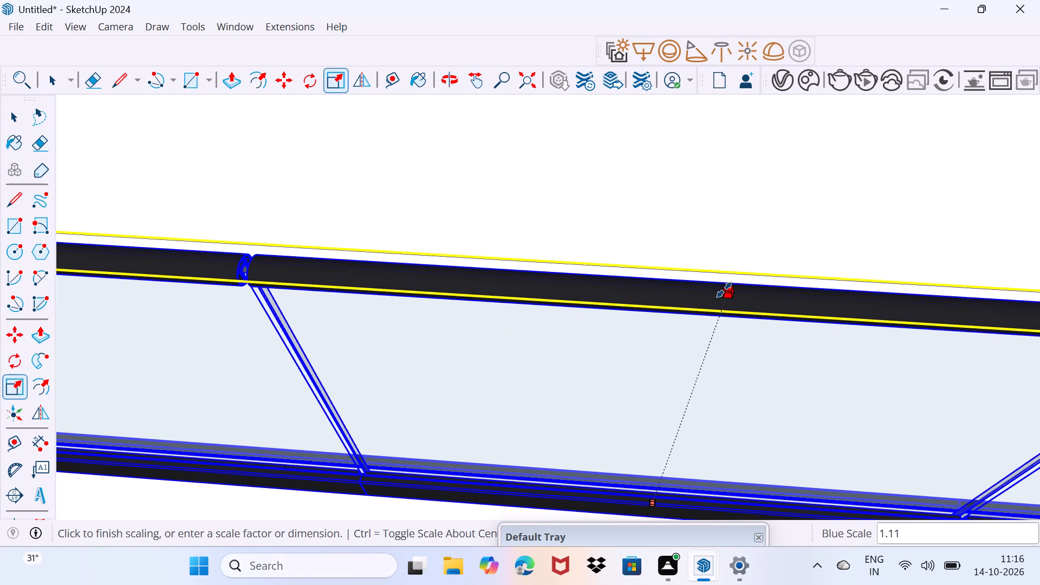
pyautogui.write("4'")
pyautogui.press('Return')
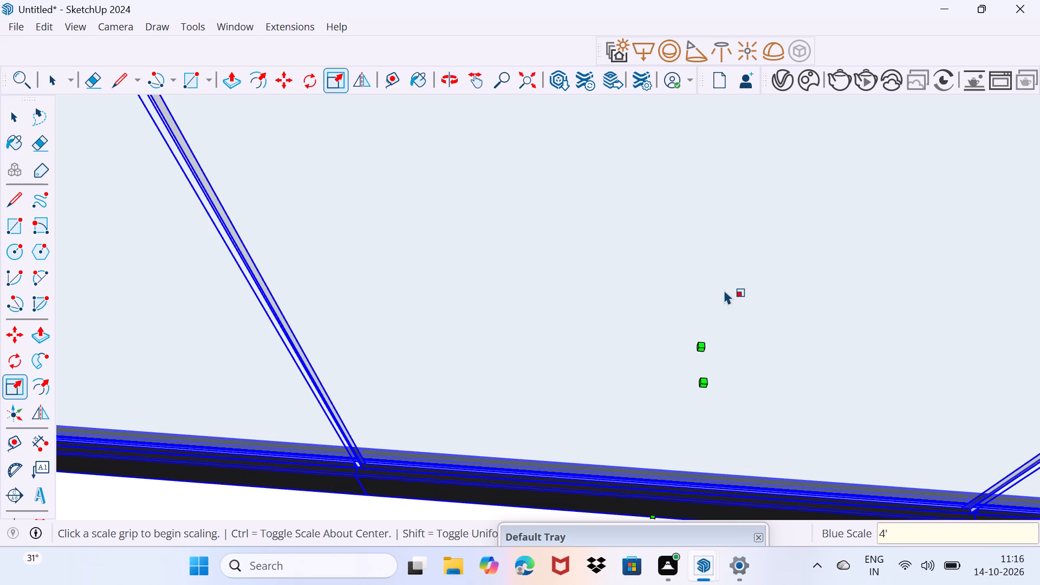
pyautogui.scroll(-5, 724, 290)
pyautogui.press('space')
pyautogui.moveTo(661, 357); pyautogui.dragTo(686, 317)
# Scale the glass railing right of the wood-clad column on the next balcony above to a height of 4'.
pyautogui.scroll(-13, 690, 302)
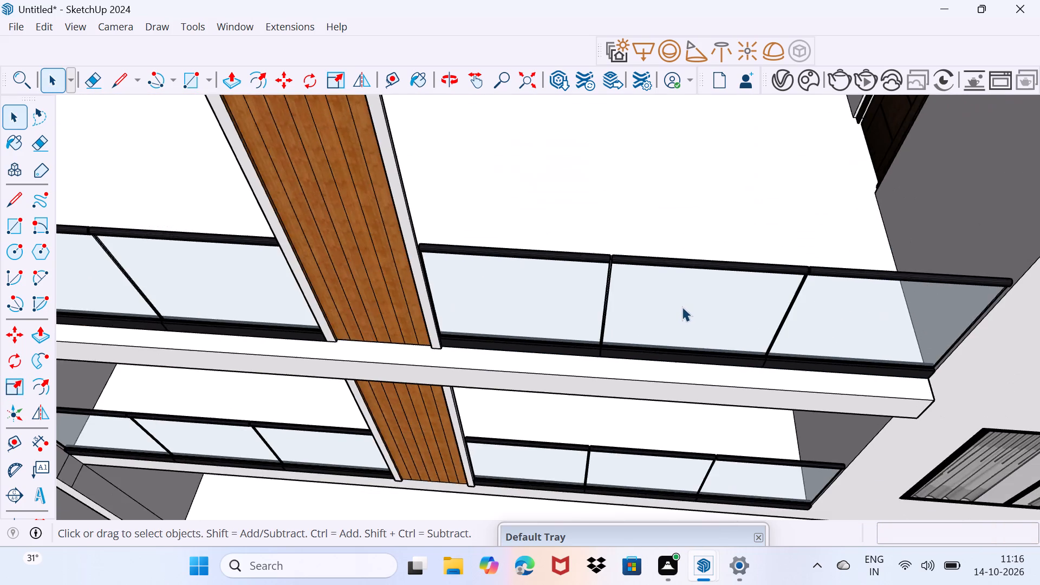
pyautogui.scroll(-4, 682, 307)
pyautogui.moveTo(607, 289); pyautogui.dragTo(554, 427, button='middle')
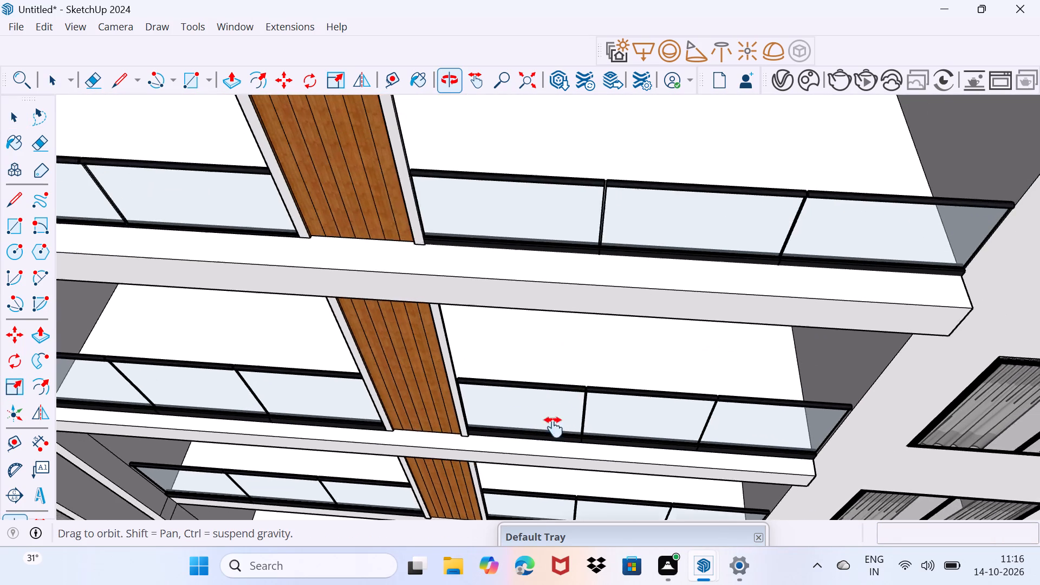
pyautogui.moveTo(554, 427); pyautogui.dragTo(553, 428, button='middle')
pyautogui.click(639, 281)
pyautogui.scroll(4, 648, 251)
pyautogui.press('s')
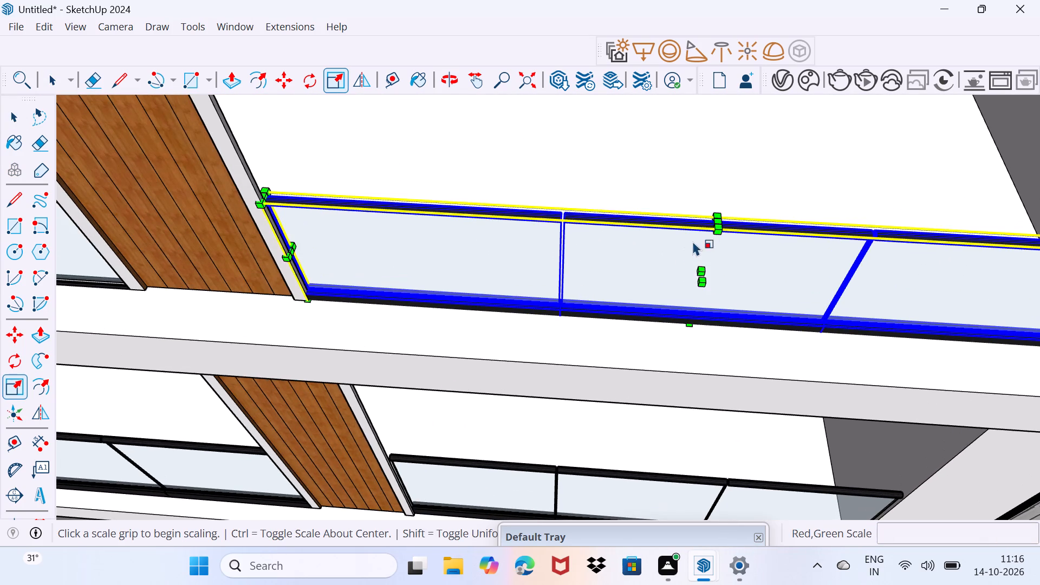
pyautogui.scroll(4, 697, 237)
pyautogui.scroll(17, 714, 223)
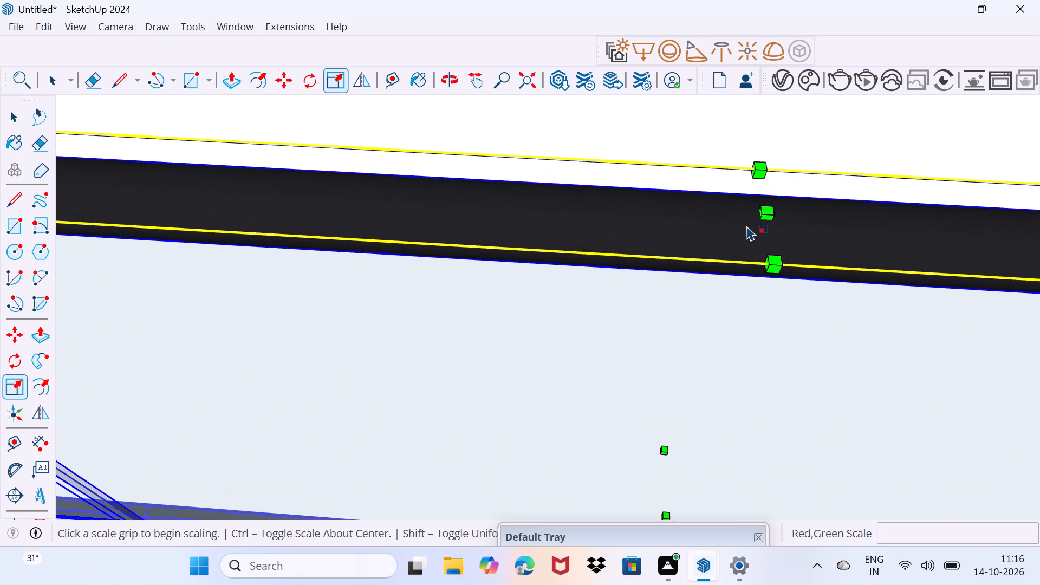
pyautogui.click(765, 215)
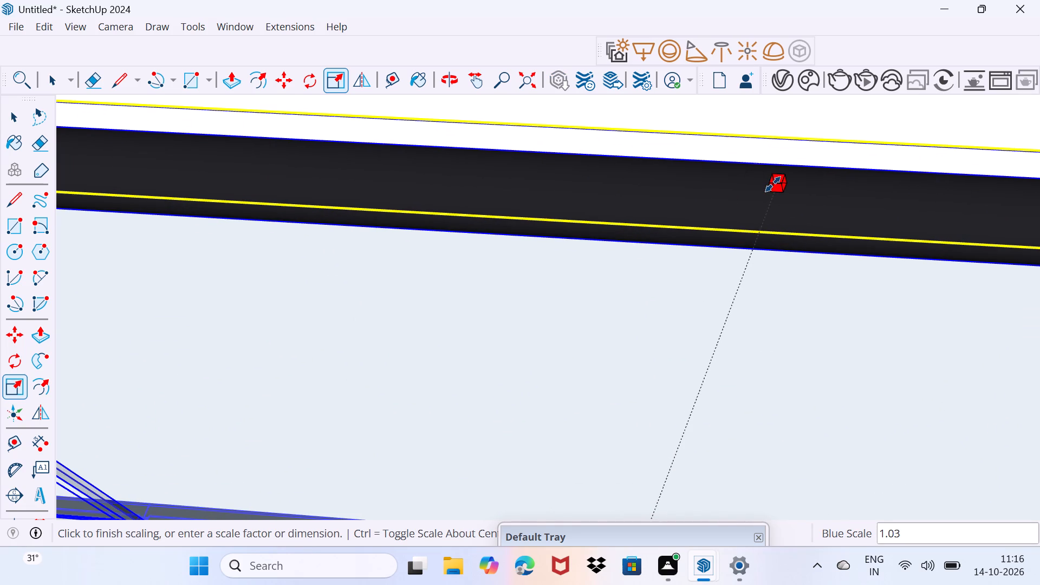
pyautogui.write("4'")
pyautogui.press('Return')
pyautogui.scroll(-9, 765, 190)
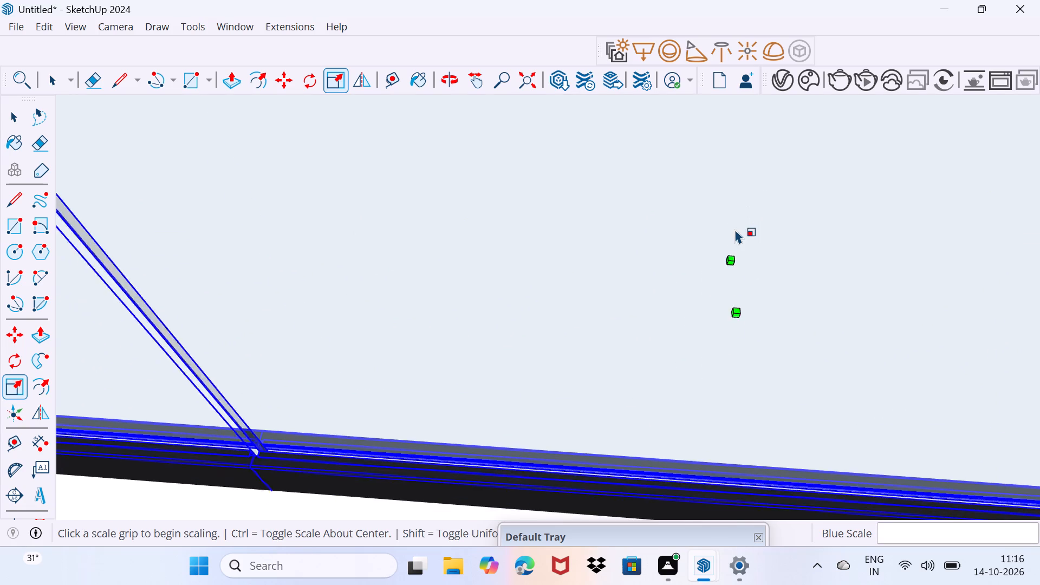
# Scale the glass railing left of the wood-clad column on the same upper balcony to a height of 4'.
pyautogui.scroll(-6, 735, 229)
pyautogui.press('space')
pyautogui.moveTo(659, 317); pyautogui.dragTo(685, 283)
pyautogui.scroll(-14, 675, 273)
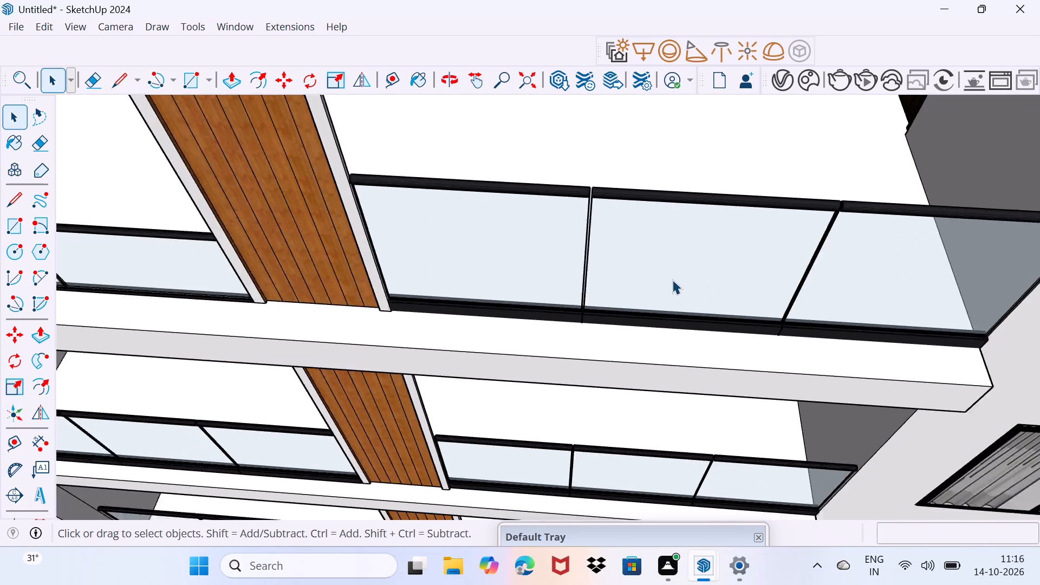
pyautogui.moveTo(405, 289); pyautogui.dragTo(781, 181, button='middle')
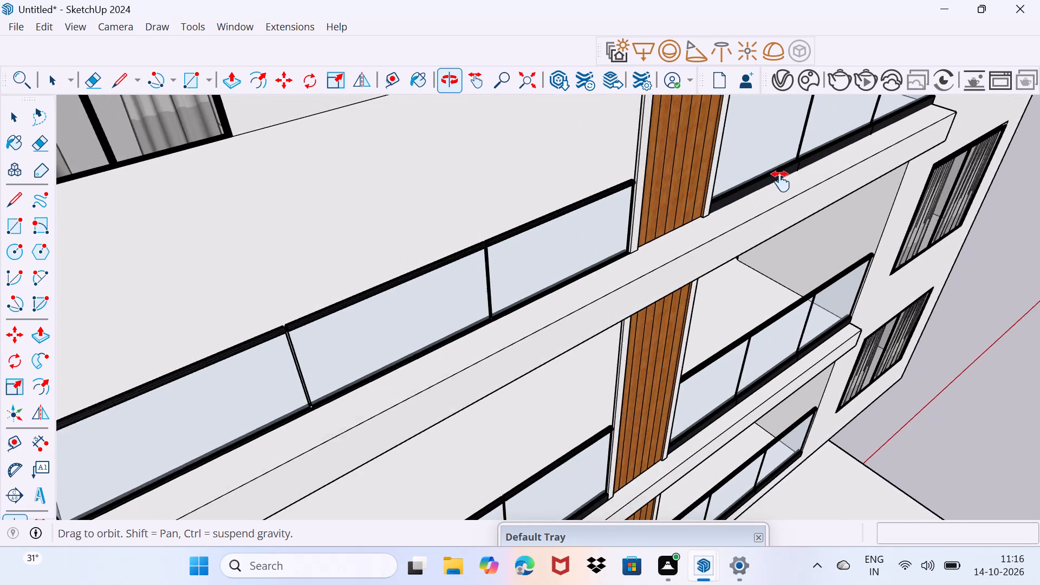
pyautogui.moveTo(781, 181); pyautogui.dragTo(840, 157, button='middle')
pyautogui.click(529, 250)
pyautogui.scroll(4, 538, 242)
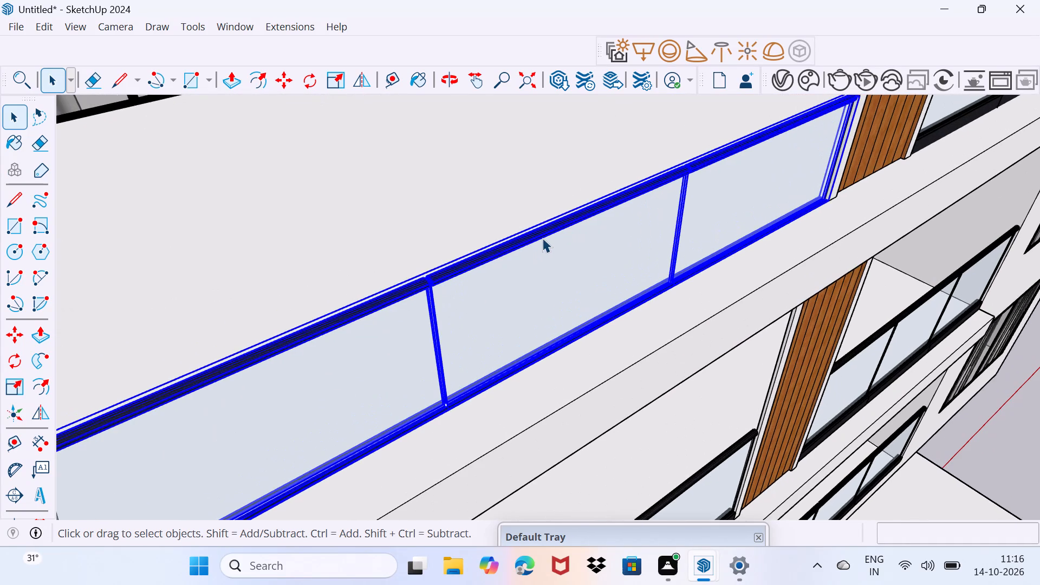
pyautogui.press('s')
pyautogui.scroll(9, 555, 210)
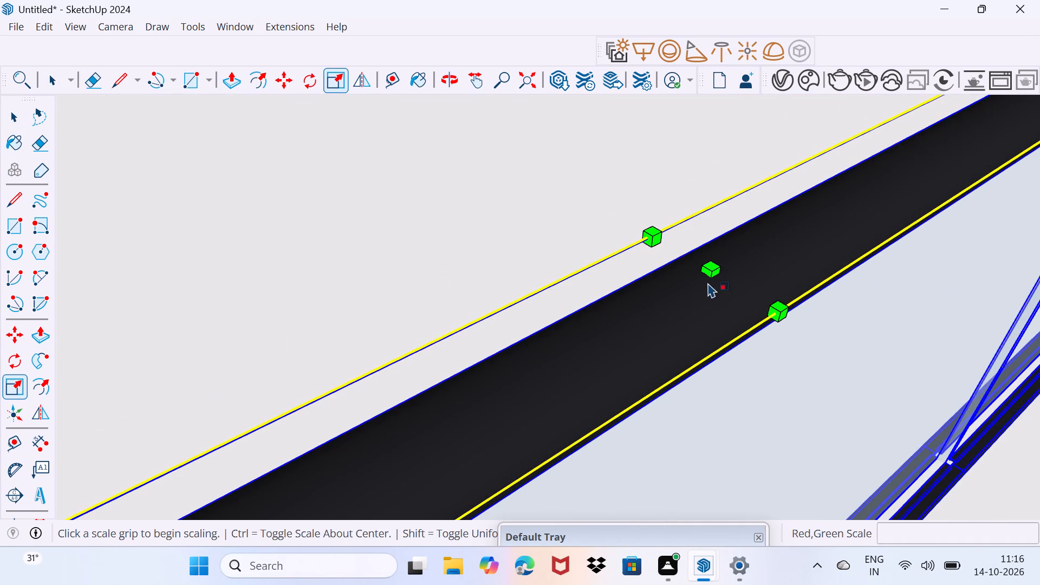
pyautogui.click(713, 270)
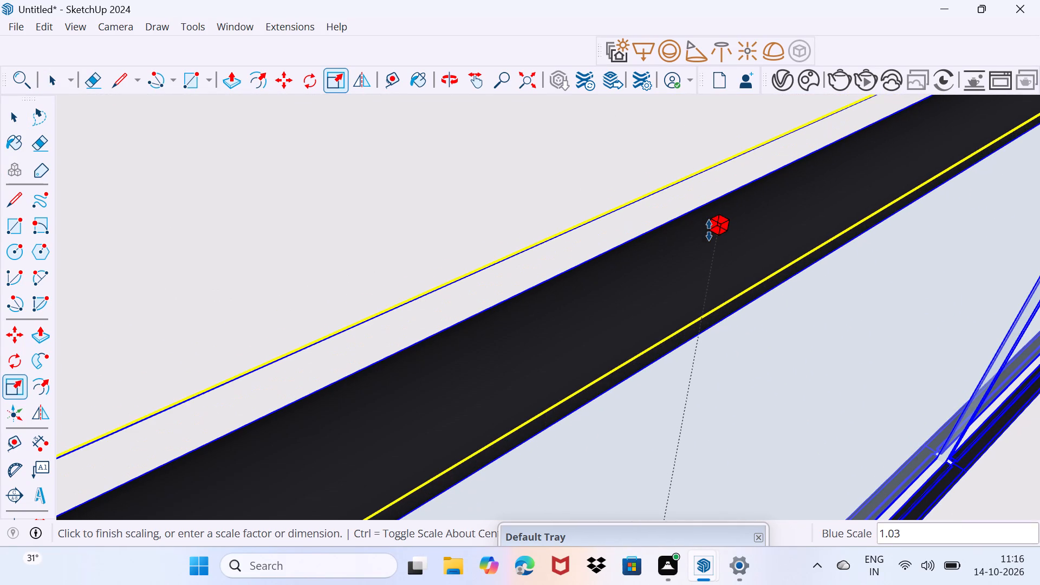
pyautogui.write("4'")
pyautogui.press('Return')
pyautogui.scroll(-4, 708, 230)
pyautogui.press('space')
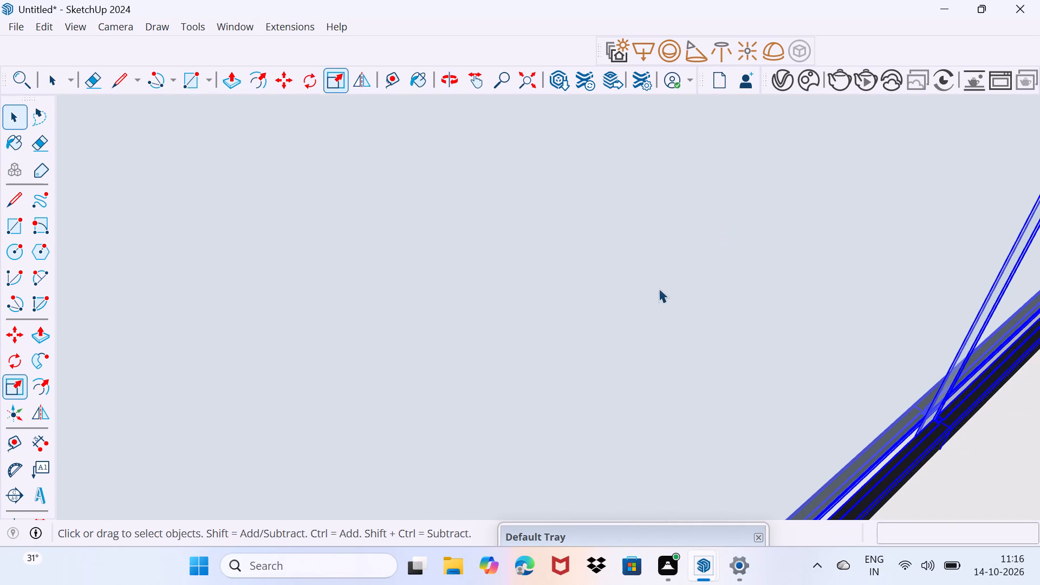
pyautogui.moveTo(646, 321); pyautogui.dragTo(678, 273)
pyautogui.scroll(-20, 687, 264)
pyautogui.scroll(-4, 687, 264)
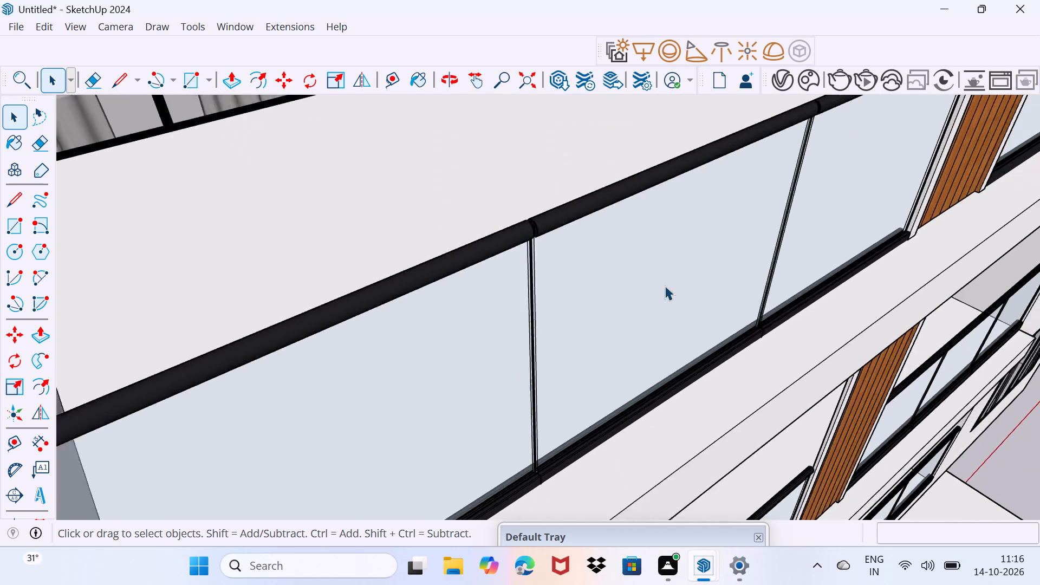
# Examine the resized glass railings on all three balcony levels across the whole front facade.
pyautogui.scroll(-10, 665, 285)
pyautogui.moveTo(798, 379); pyautogui.dragTo(439, 166, button='middle')
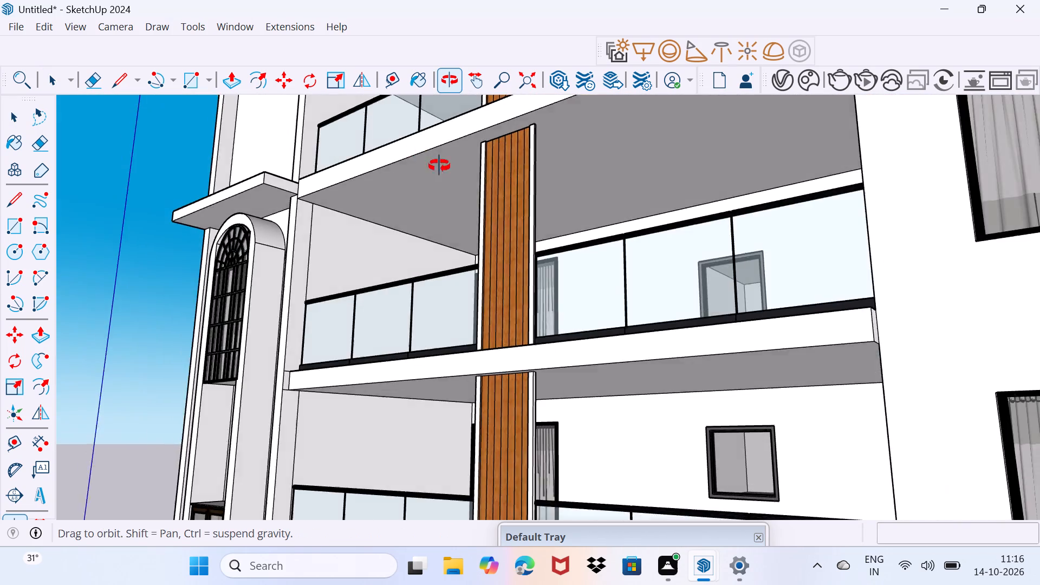
pyautogui.moveTo(439, 166); pyautogui.dragTo(478, 183, button='middle')
pyautogui.scroll(-7, 499, 196)
pyautogui.moveTo(530, 395); pyautogui.dragTo(556, 397, button='middle')
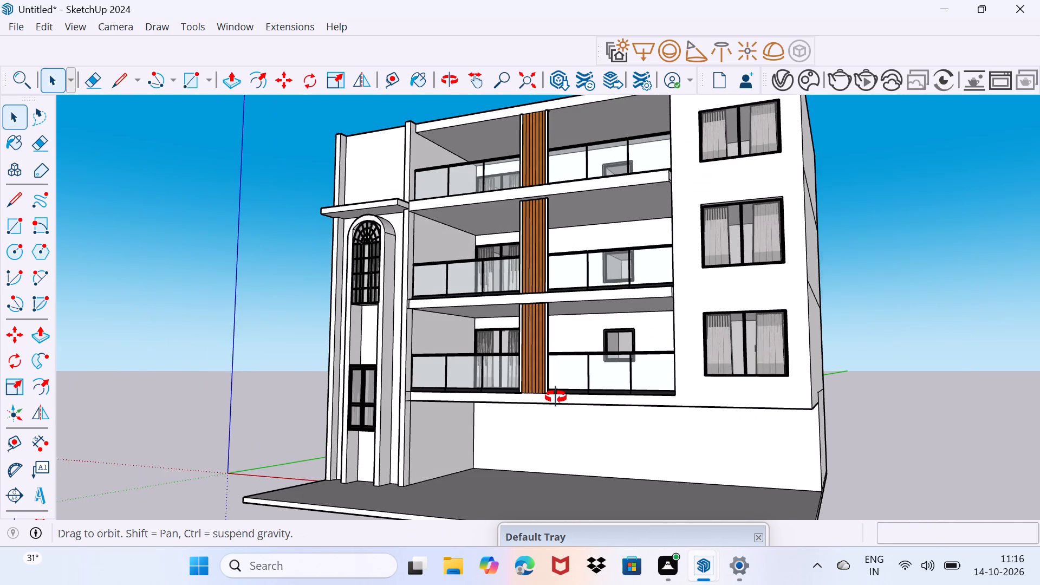
pyautogui.moveTo(556, 397); pyautogui.dragTo(679, 410, button='middle')
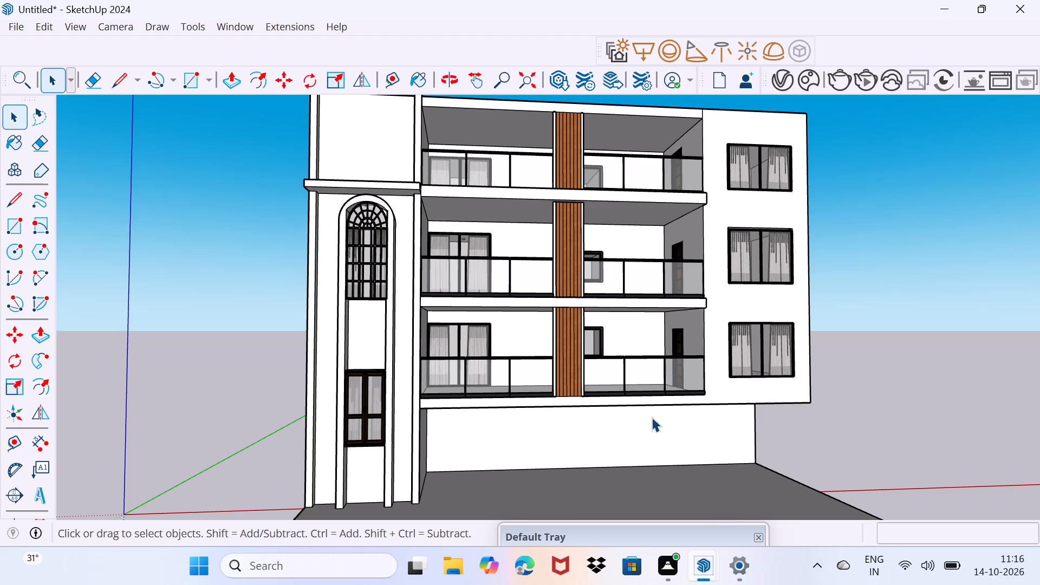
pyautogui.scroll(-2, 602, 439)
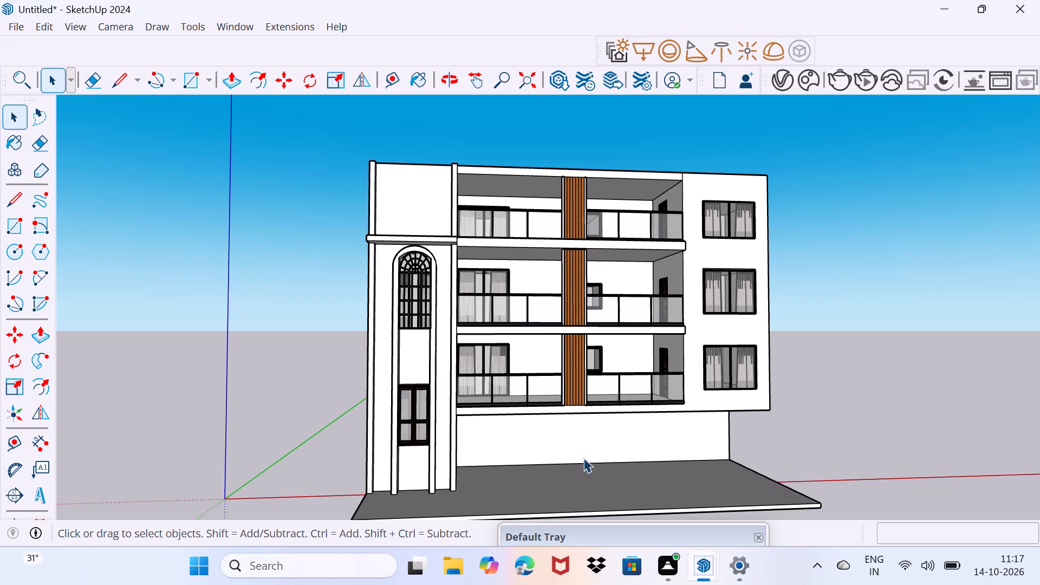
pyautogui.moveTo(675, 378); pyautogui.dragTo(794, 392, button='middle')
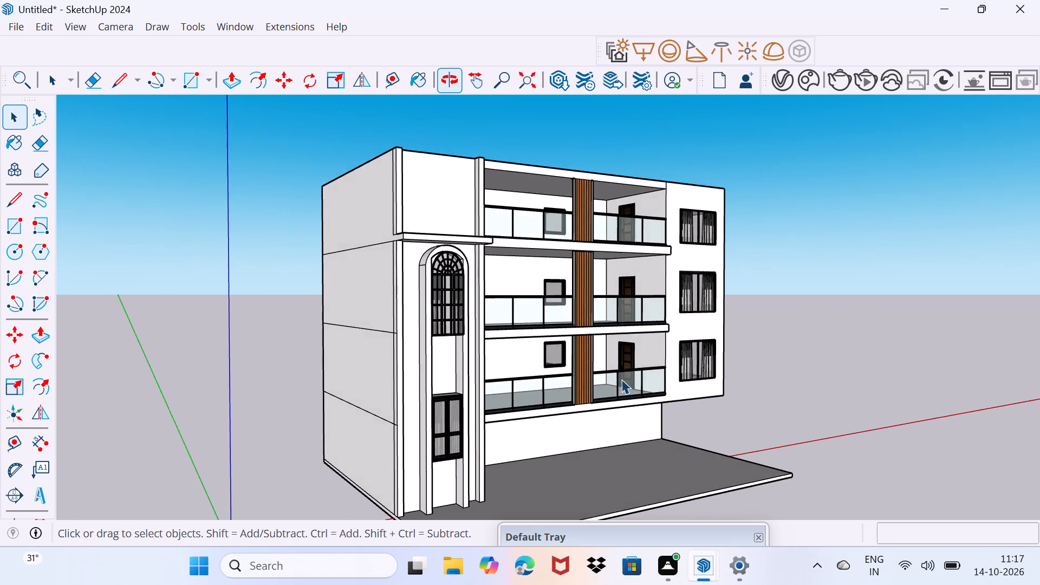
# Draw a horizontal line about 12' long above the lowest curtained window, from the balcony-side wall edge to the building's outer edge.
pyautogui.scroll(9, 616, 365)
pyautogui.scroll(4, 667, 328)
pyautogui.moveTo(745, 333); pyautogui.dragTo(759, 332, button='middle')
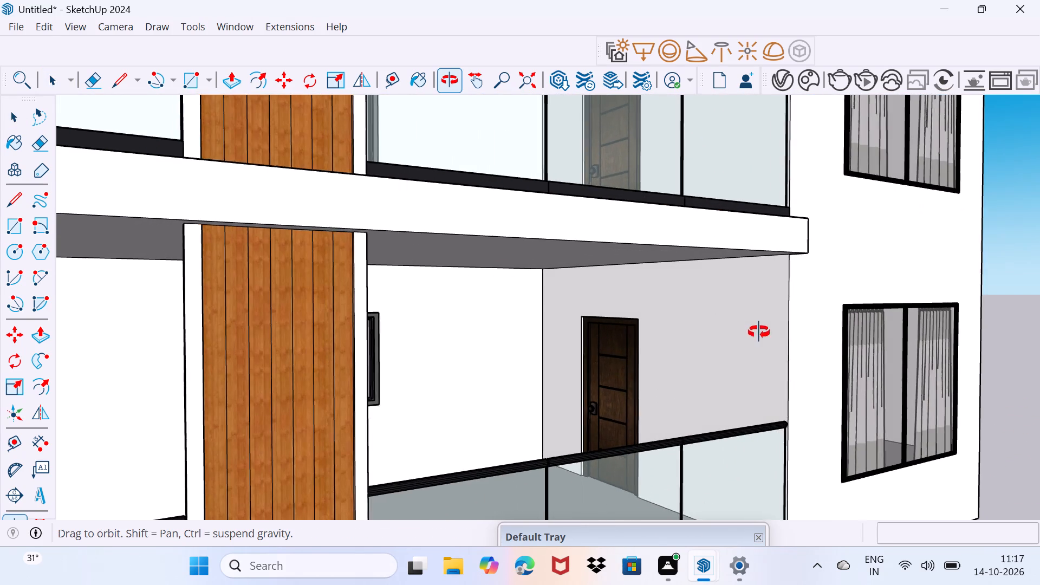
pyautogui.moveTo(759, 332); pyautogui.dragTo(825, 344, button='middle')
pyautogui.scroll(3, 783, 338)
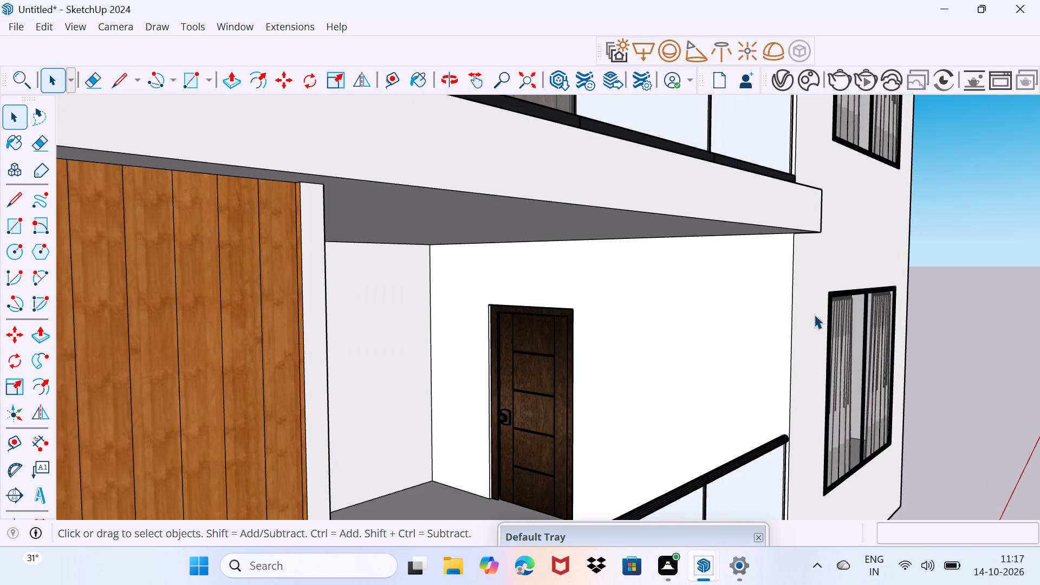
pyautogui.moveTo(812, 314); pyautogui.dragTo(604, 340, button='middle')
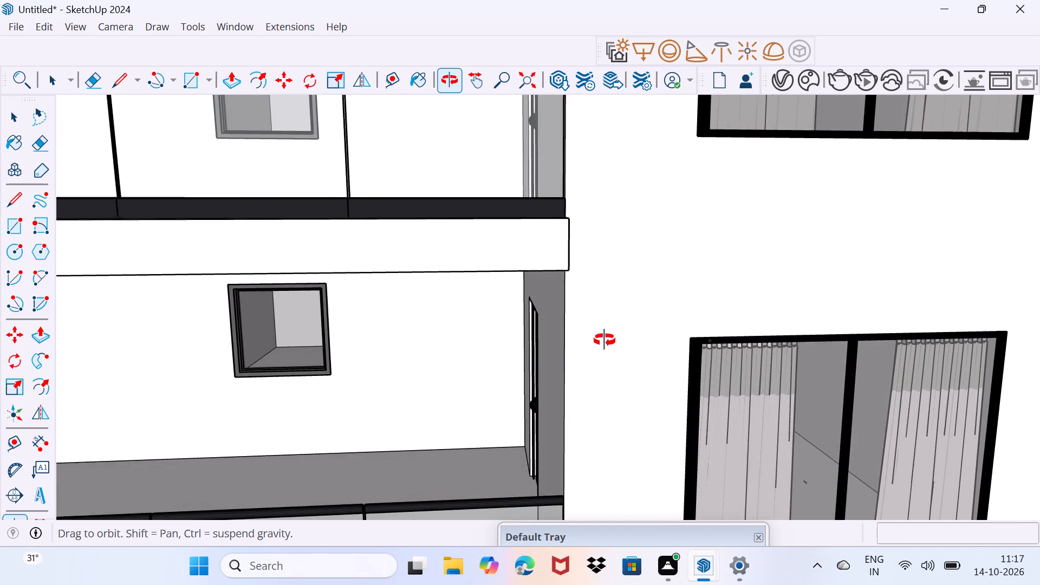
pyautogui.moveTo(604, 340); pyautogui.dragTo(588, 337, button='middle')
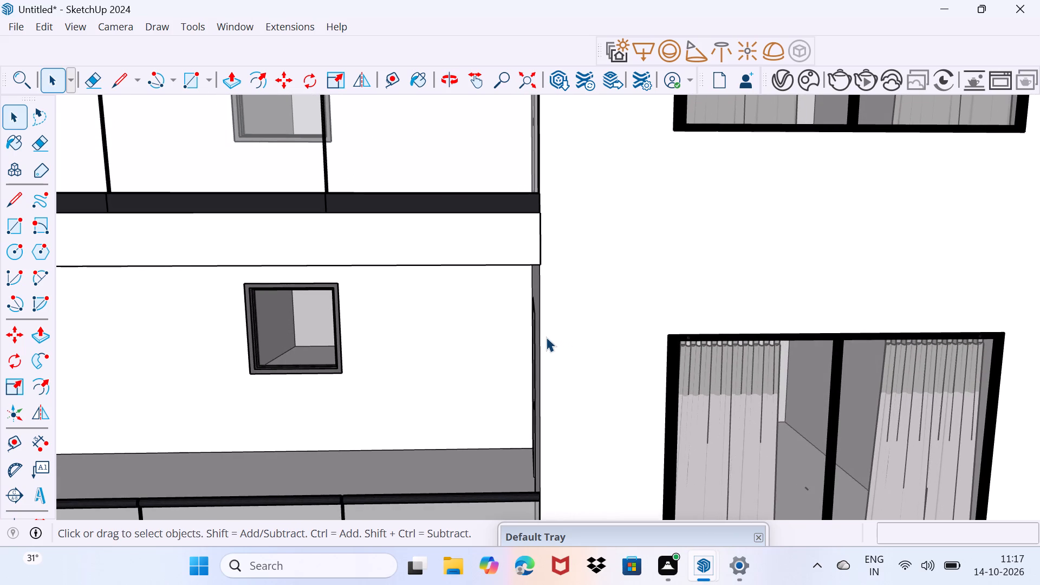
pyautogui.press('l')
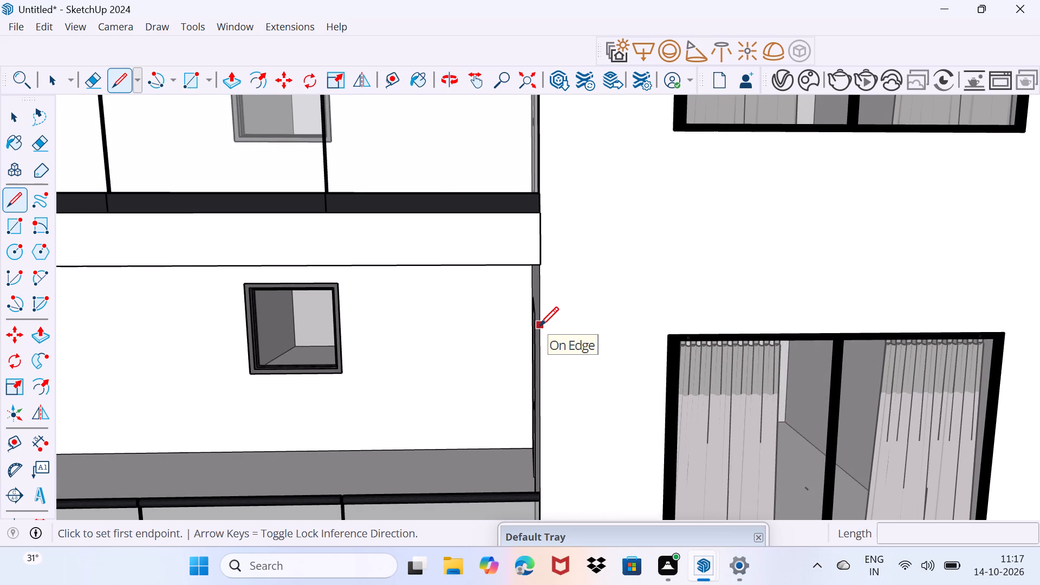
pyautogui.click(539, 325)
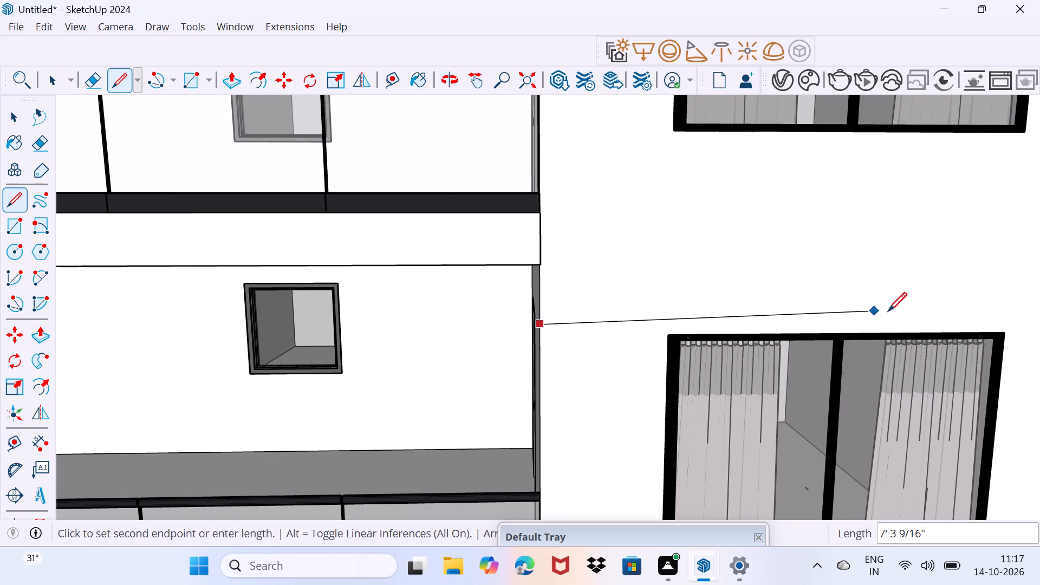
pyautogui.scroll(-5, 888, 311)
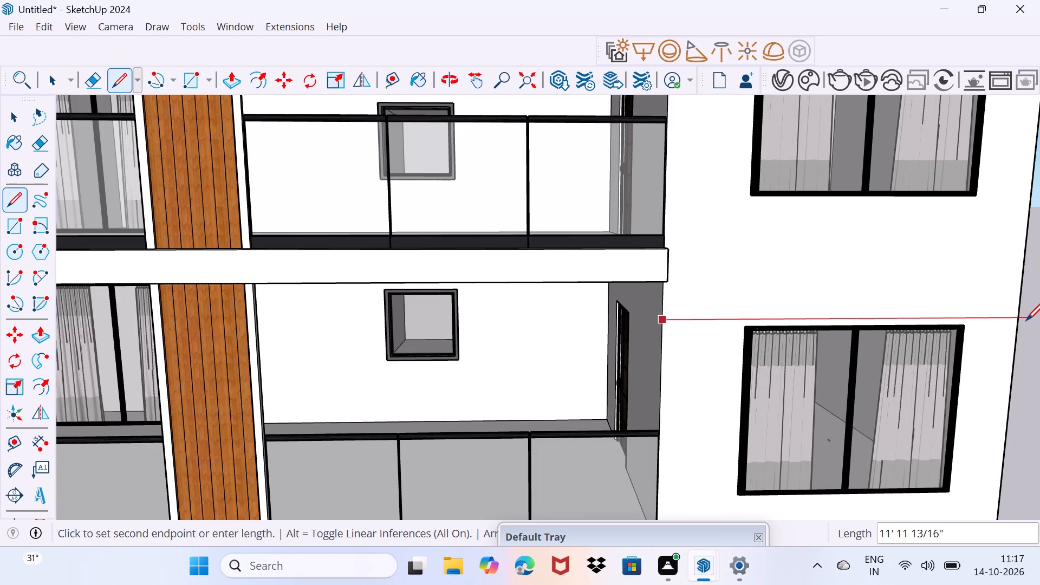
pyautogui.click(1014, 322)
pyautogui.press('space')
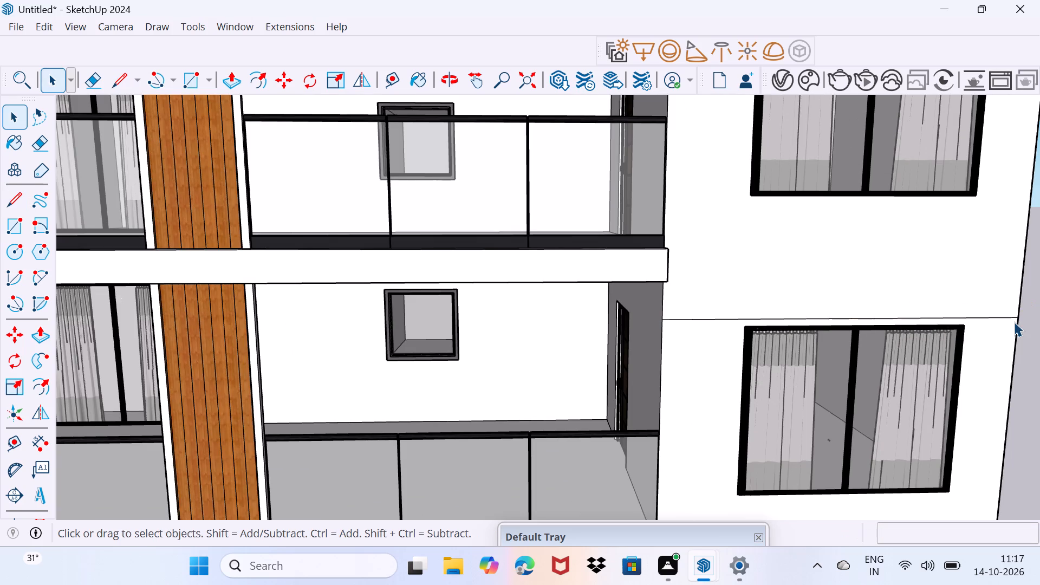
# Copy the new horizontal wall line upward by about 1' 1 3/4", near the underside of the balcony slab.
pyautogui.scroll(2, 964, 318)
pyautogui.moveTo(964, 318); pyautogui.dragTo(934, 336, button='middle')
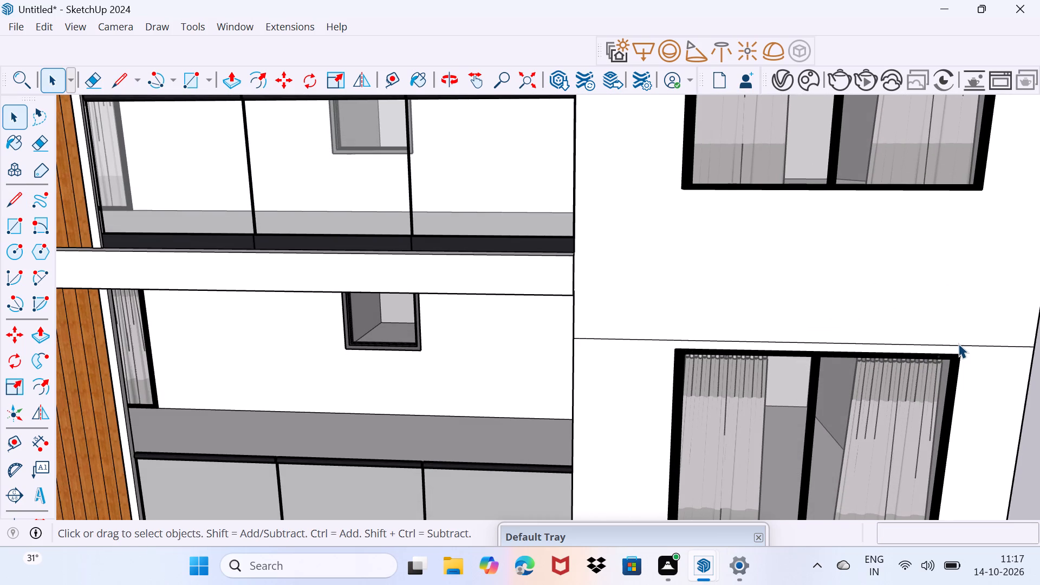
pyautogui.click(958, 343)
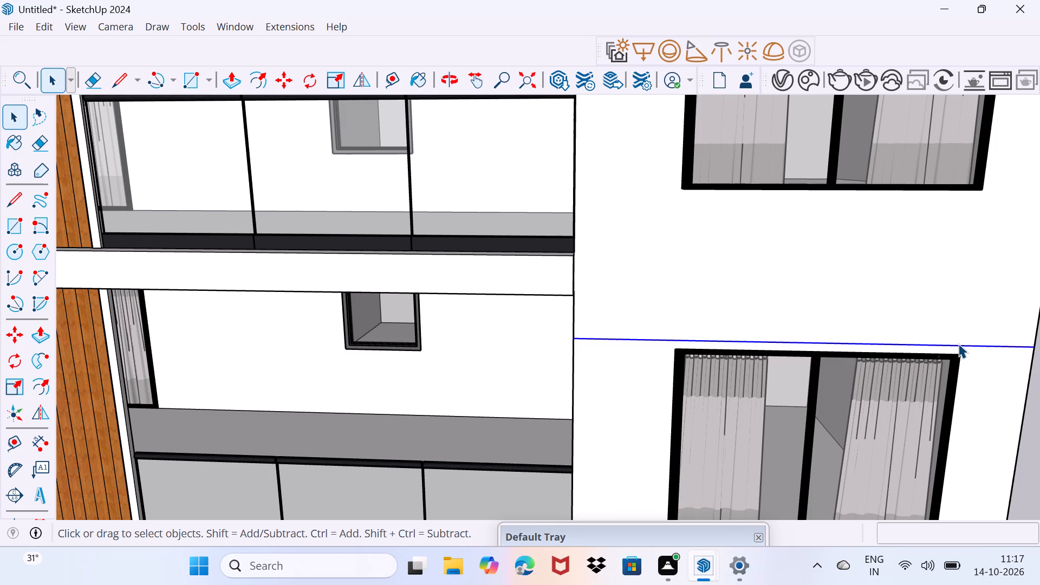
pyautogui.press('m')
pyautogui.press('Return')
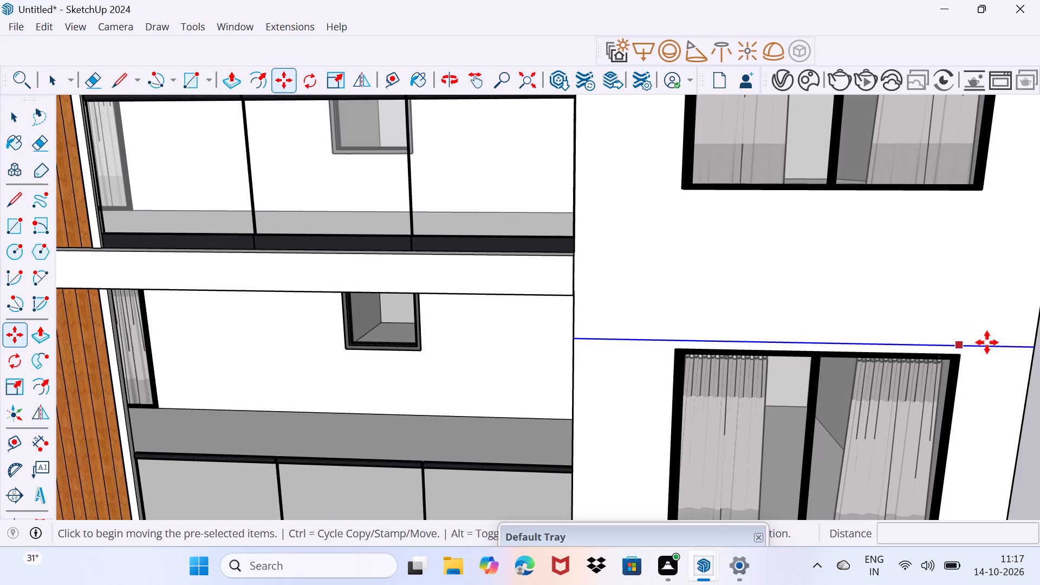
pyautogui.scroll(-4, 987, 342)
pyautogui.click(1030, 346)
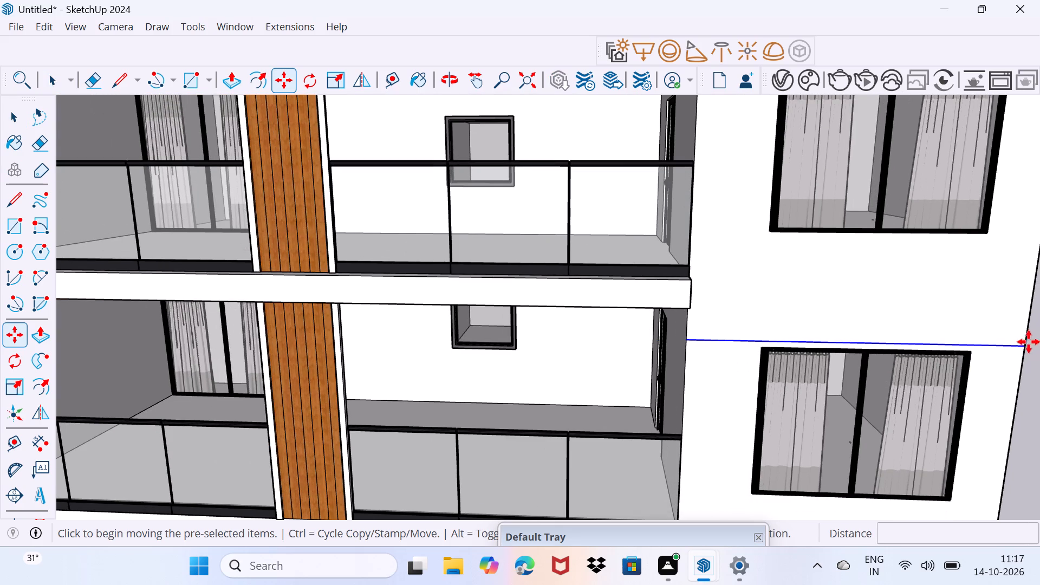
pyautogui.click(1026, 308)
pyautogui.press('space')
pyautogui.moveTo(934, 346); pyautogui.dragTo(950, 324)
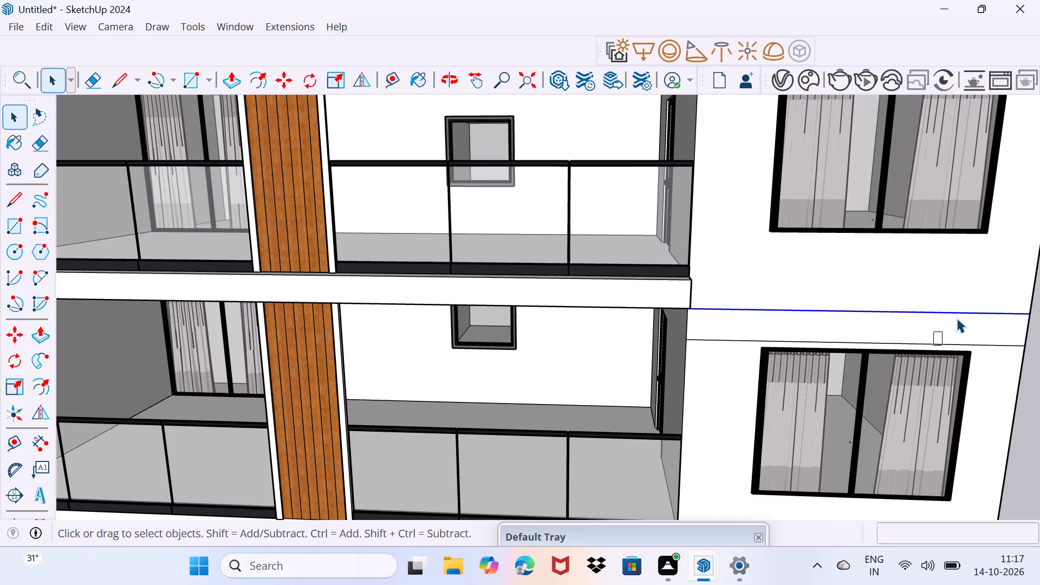
# Draw a line about 13' 8" long on the balcony's side wall, from the lower facade line's end back to the inner corner above the door.
pyautogui.moveTo(725, 317); pyautogui.dragTo(815, 305, button='middle')
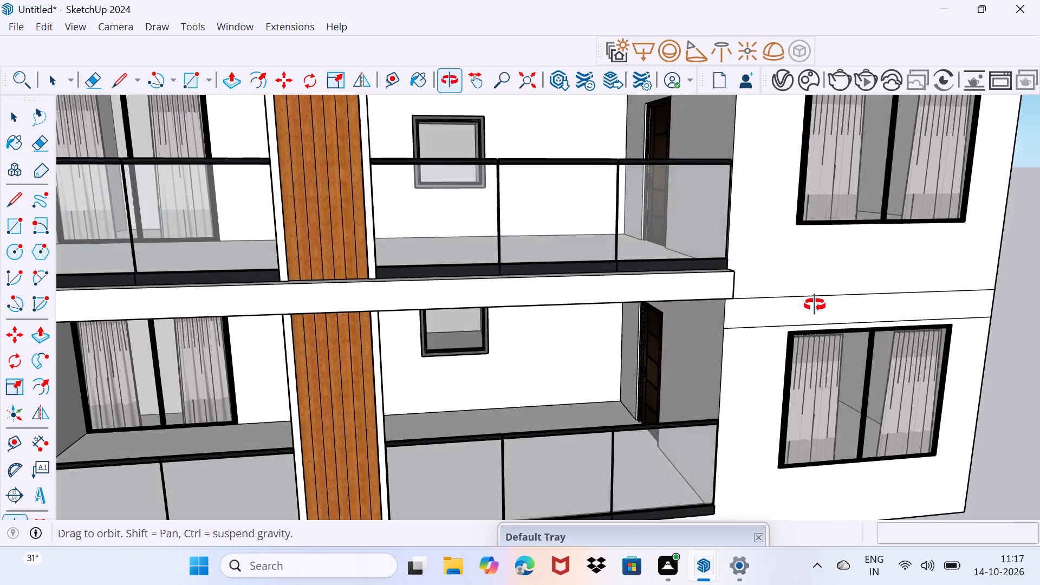
pyautogui.moveTo(815, 305); pyautogui.dragTo(839, 292, button='middle')
pyautogui.scroll(2, 725, 317)
pyautogui.moveTo(710, 324); pyautogui.dragTo(740, 317, button='middle')
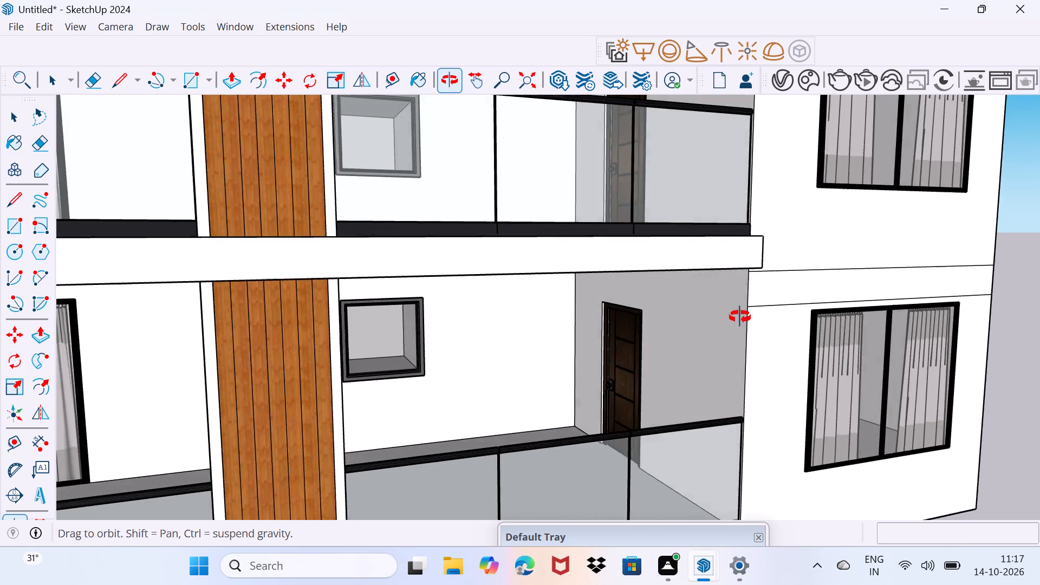
pyautogui.moveTo(740, 317); pyautogui.dragTo(716, 307, button='middle')
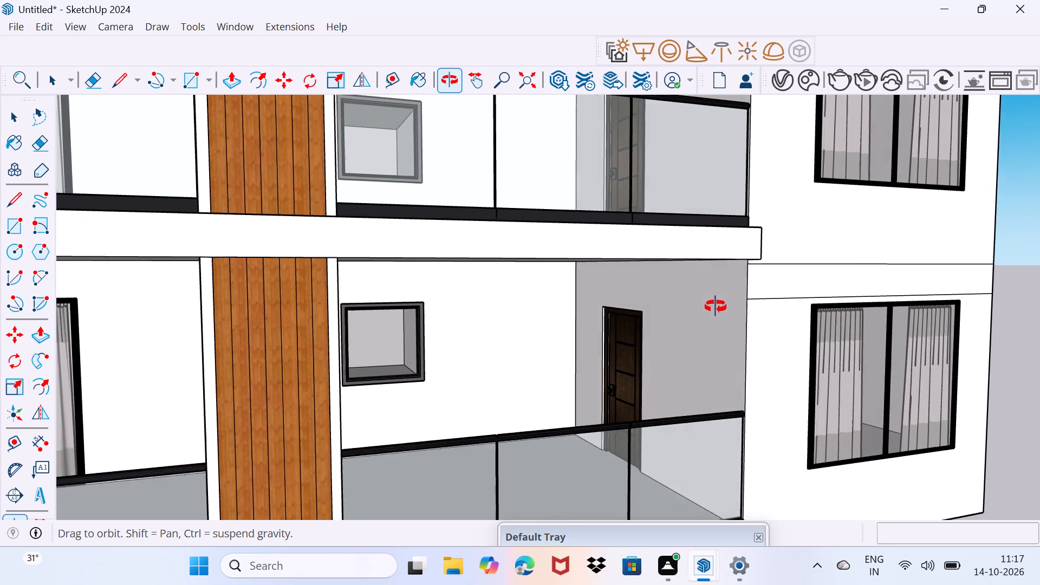
pyautogui.moveTo(716, 307); pyautogui.dragTo(713, 306, button='middle')
pyautogui.scroll(2, 738, 313)
pyautogui.press('l')
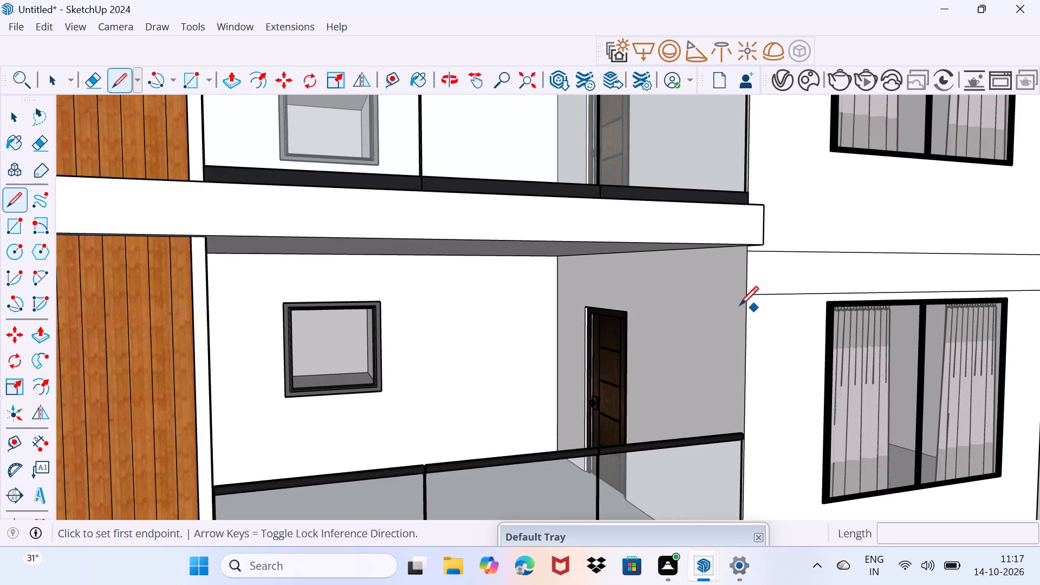
pyautogui.click(746, 300)
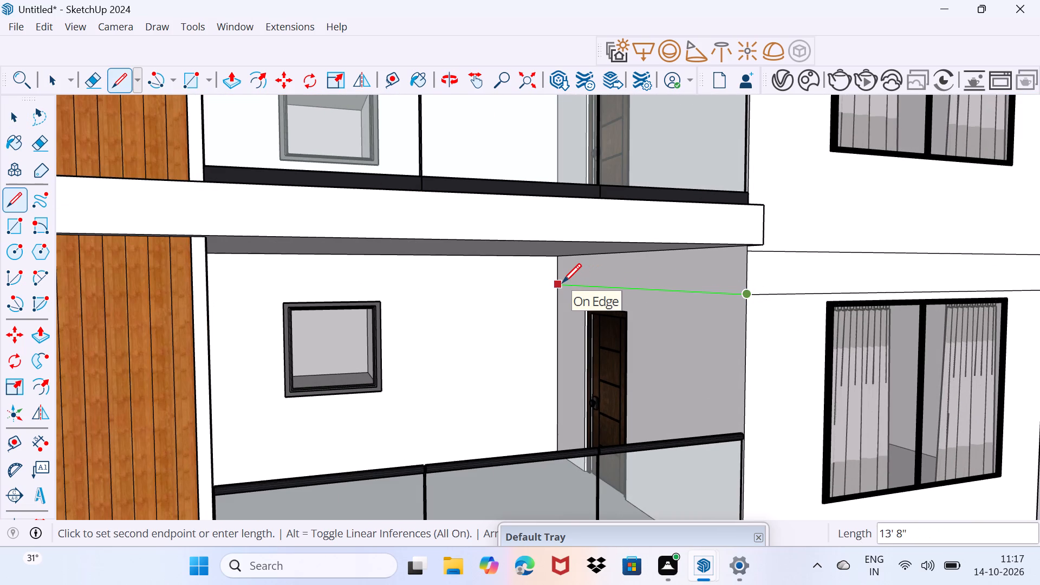
pyautogui.click(562, 282)
pyautogui.press('space')
pyautogui.moveTo(593, 292); pyautogui.dragTo(616, 278)
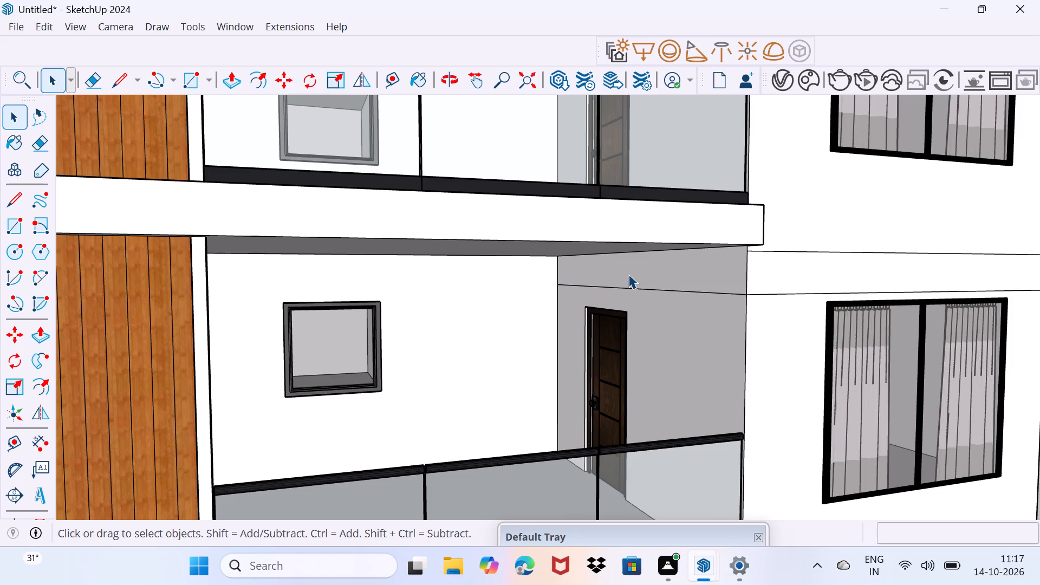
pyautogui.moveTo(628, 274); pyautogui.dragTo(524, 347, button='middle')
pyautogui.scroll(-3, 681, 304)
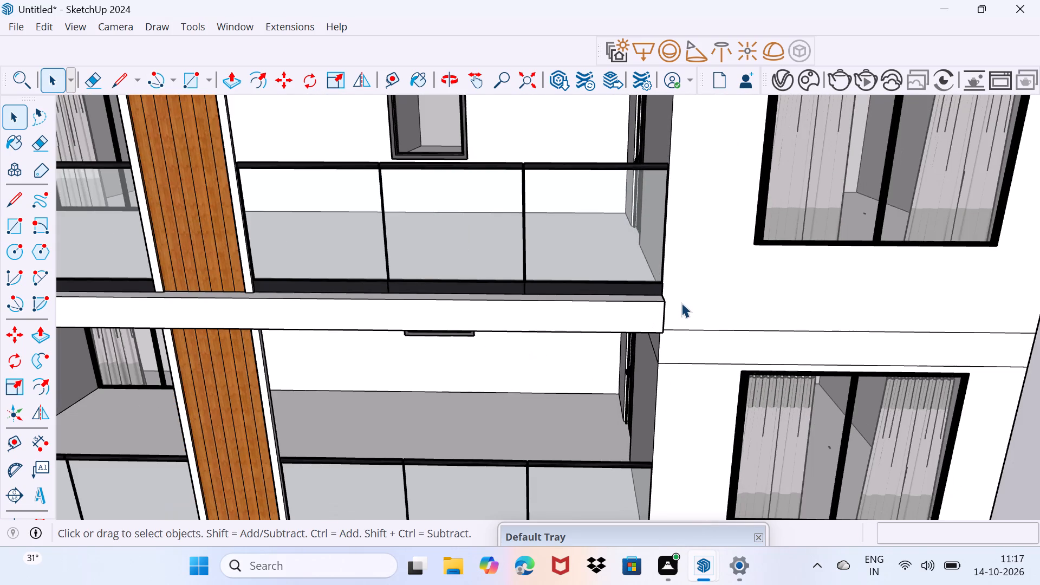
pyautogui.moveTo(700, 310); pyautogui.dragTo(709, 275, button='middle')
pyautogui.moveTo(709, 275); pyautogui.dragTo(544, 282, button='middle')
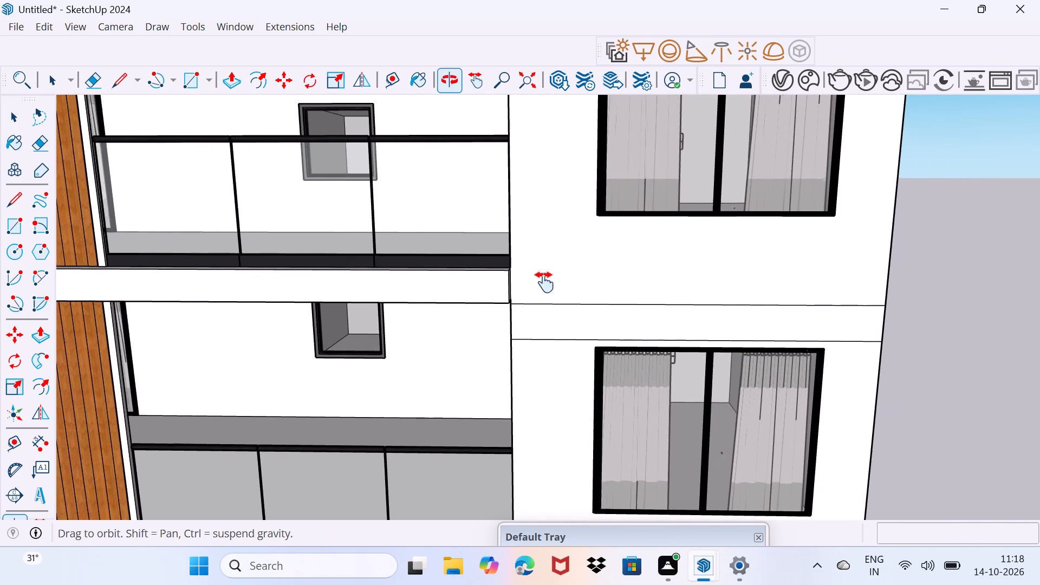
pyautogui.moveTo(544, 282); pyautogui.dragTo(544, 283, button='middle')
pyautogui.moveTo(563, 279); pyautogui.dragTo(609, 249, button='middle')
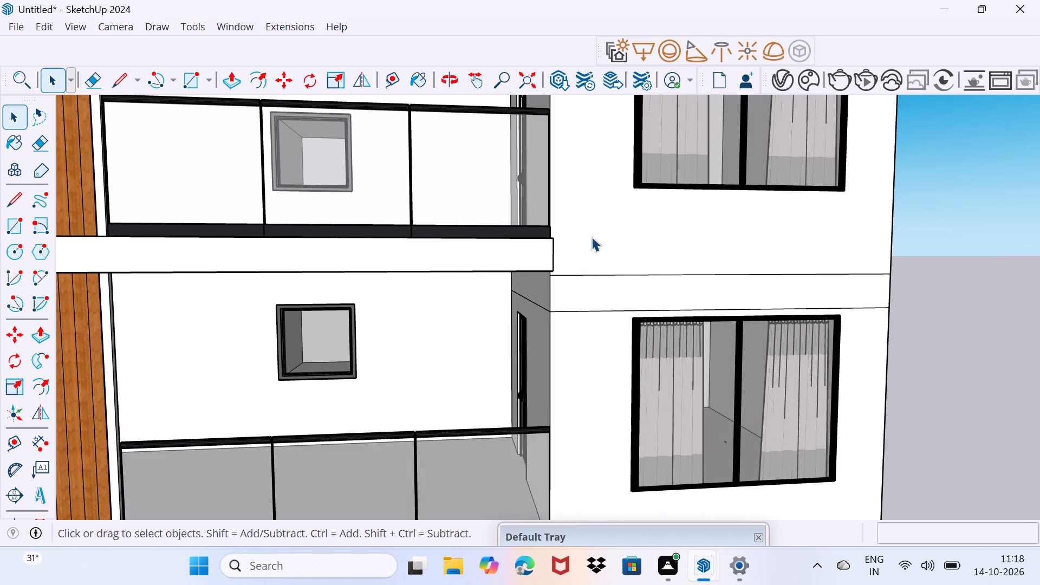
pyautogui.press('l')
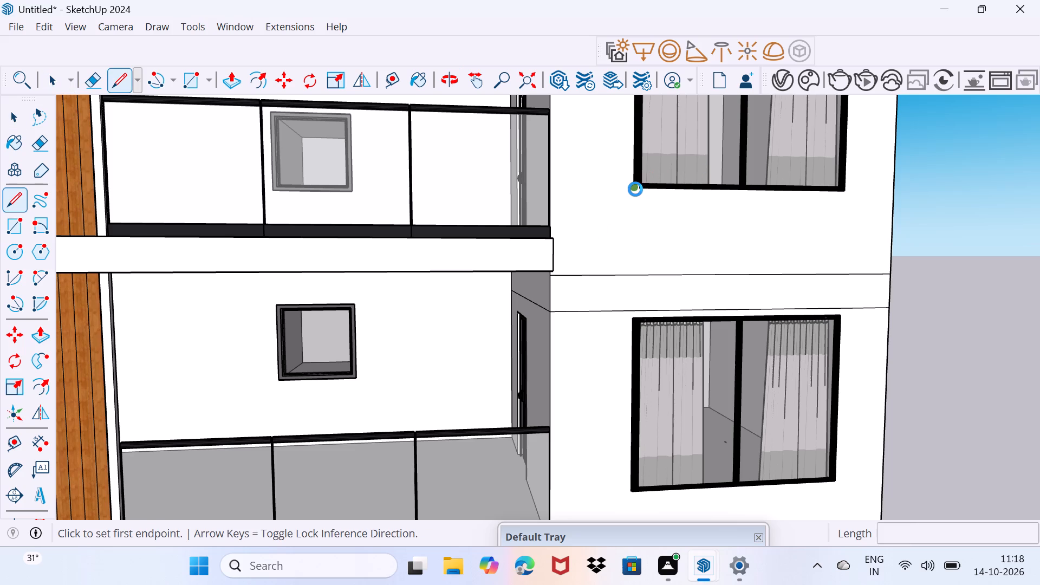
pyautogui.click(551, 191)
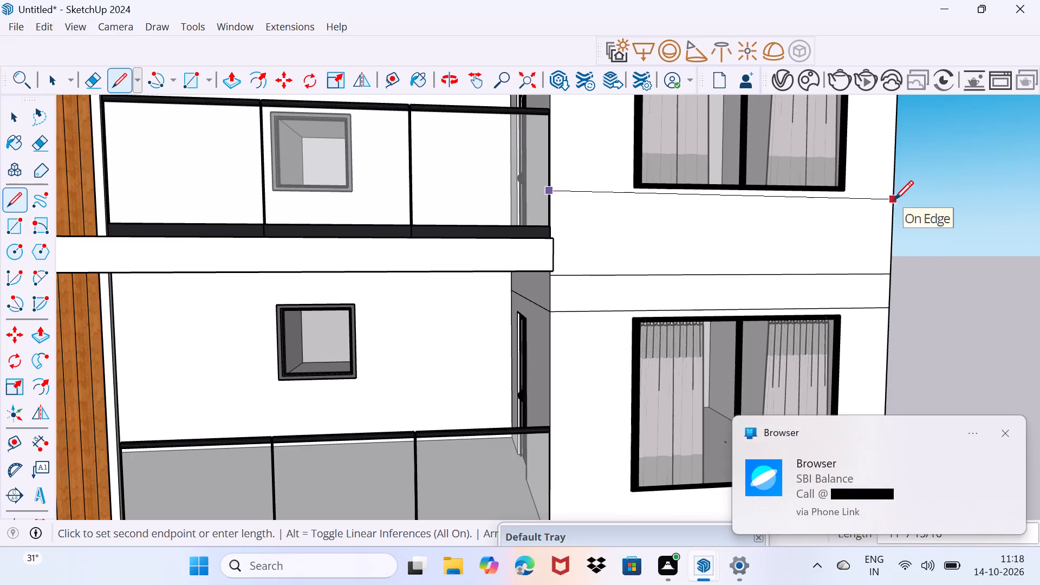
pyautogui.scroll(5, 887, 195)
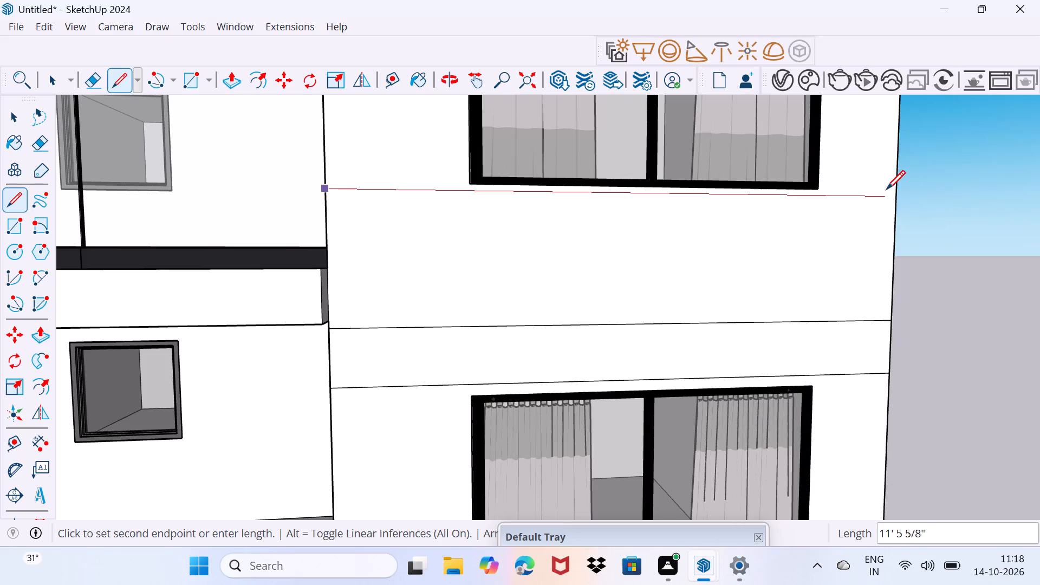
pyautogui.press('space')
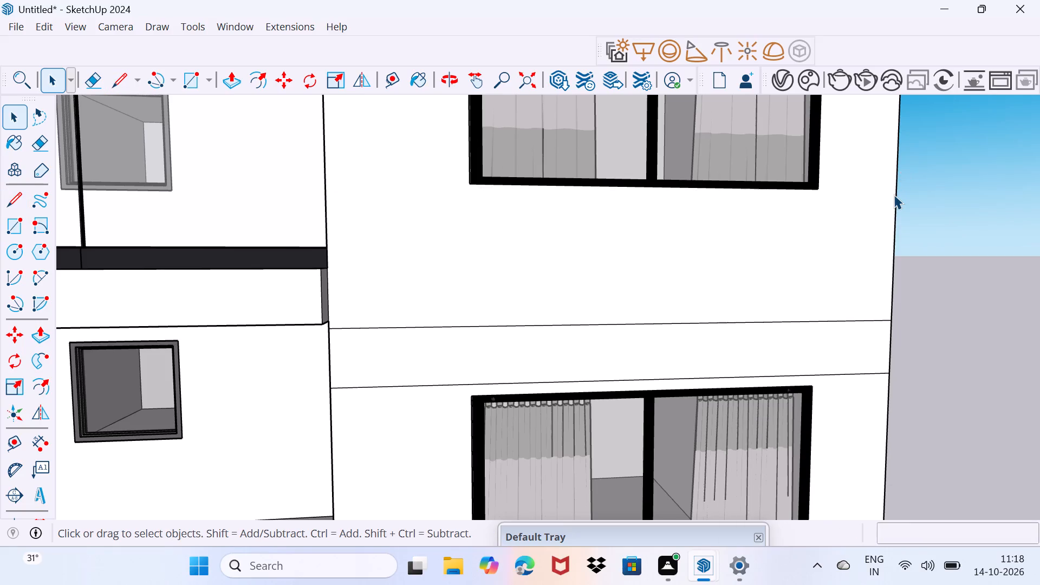
# Draw a horizontal line just below the middle curtained window, from the wall's outer edge to its balcony-side edge.
pyautogui.press('l')
pyautogui.moveTo(873, 212); pyautogui.dragTo(873, 187, button='middle')
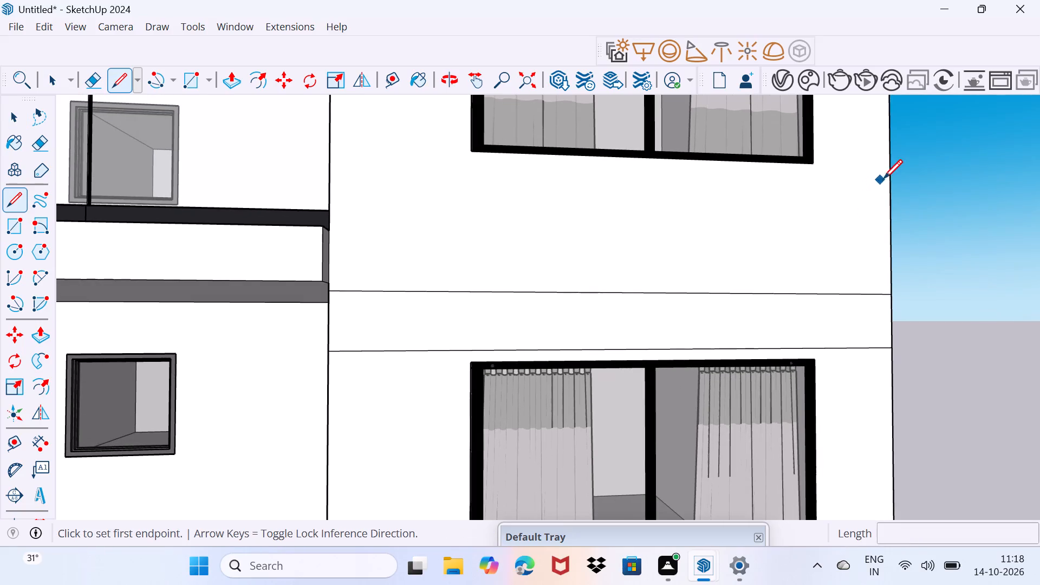
pyautogui.click(890, 172)
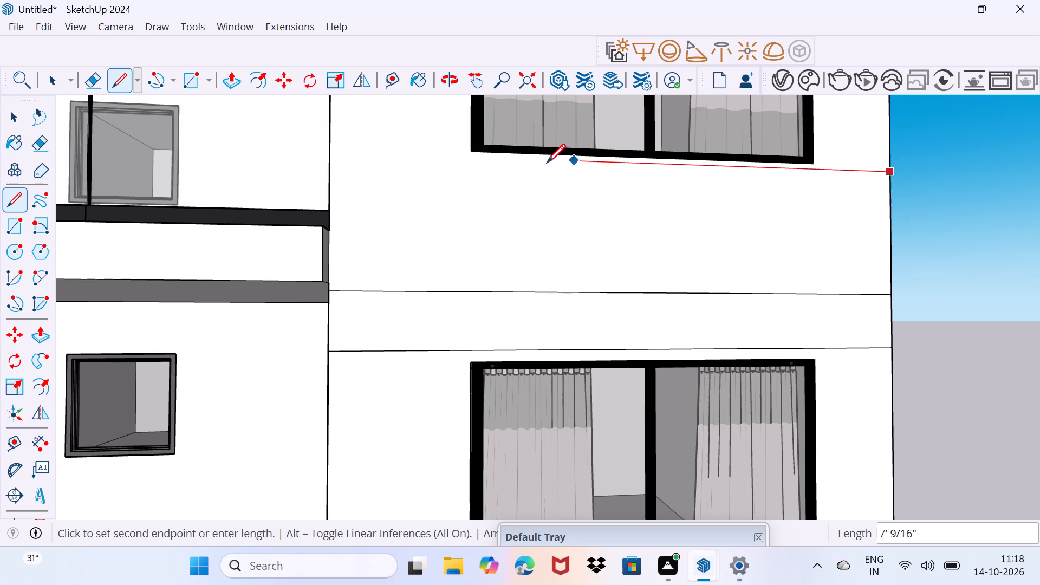
pyautogui.click(320, 157)
pyautogui.press('space')
pyautogui.scroll(-2, 375, 185)
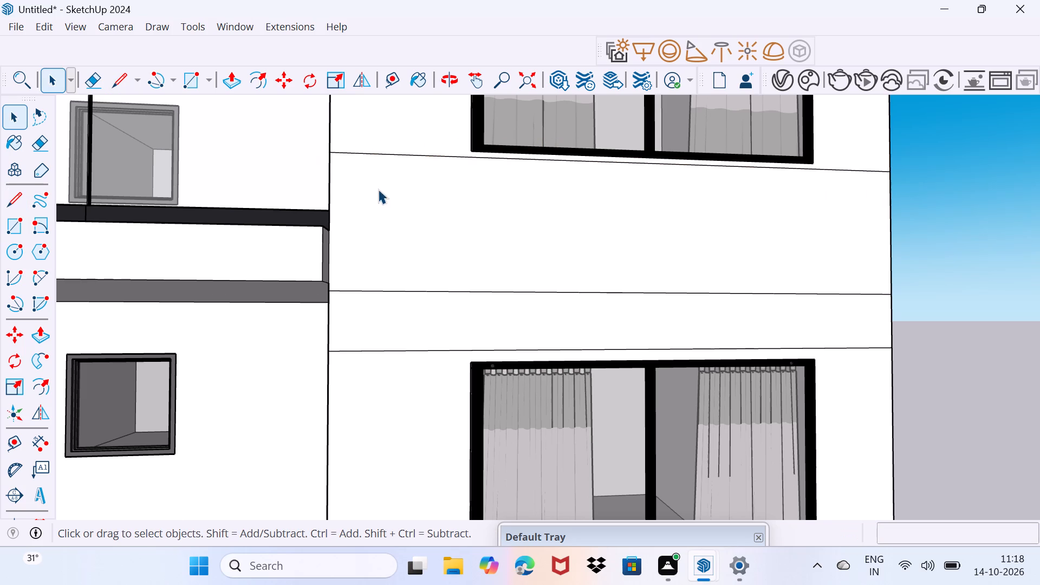
pyautogui.scroll(-6, 378, 189)
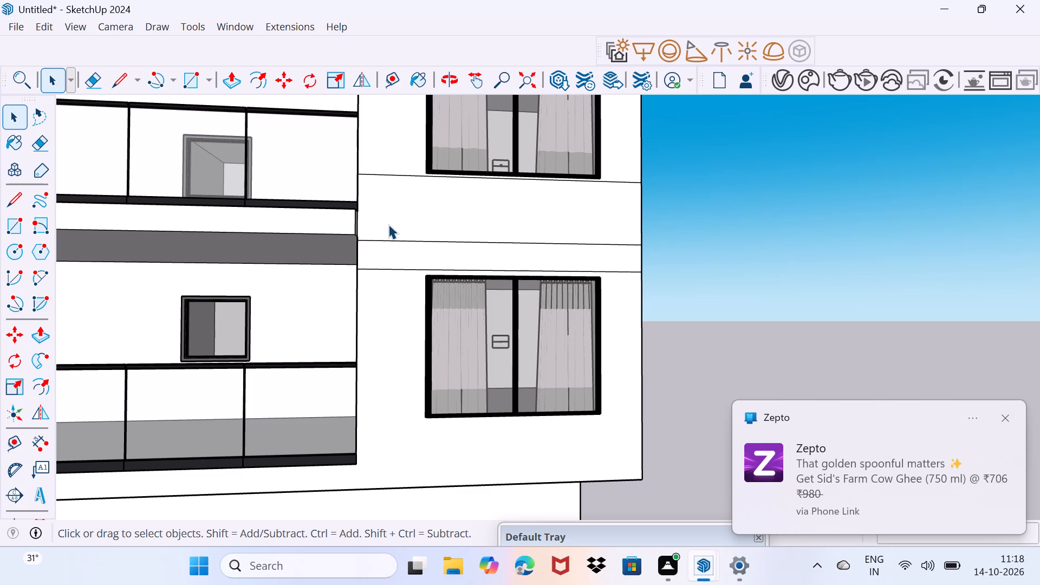
# Erase the stray horizontal edge near the bottom of the top balcony slab's end face.
pyautogui.moveTo(404, 213); pyautogui.dragTo(383, 413, button='middle')
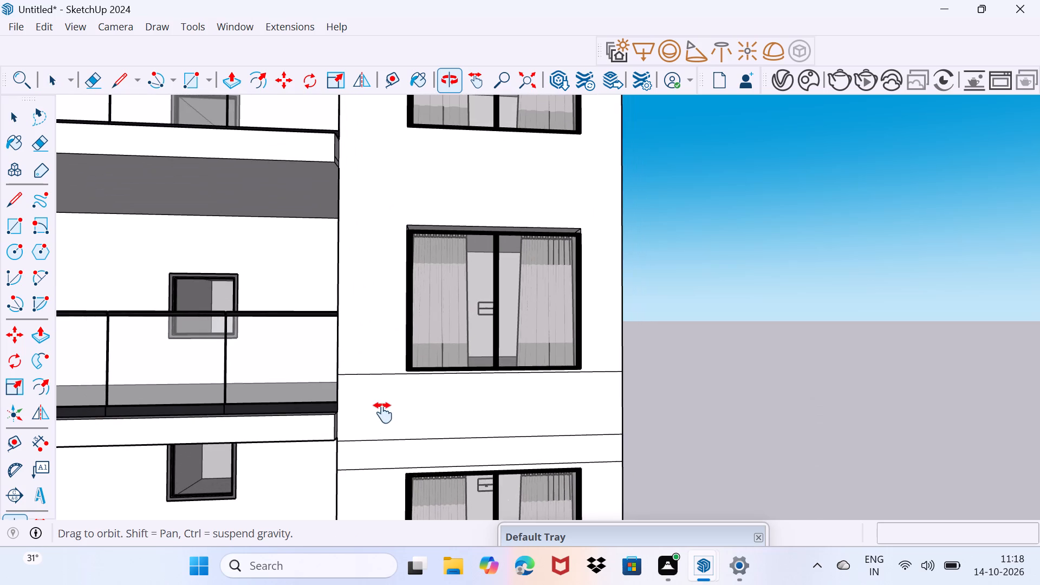
pyautogui.moveTo(383, 413); pyautogui.dragTo(382, 383, button='middle')
pyautogui.keyDown('shift'); pyautogui.moveTo(443, 182); pyautogui.dragTo(439, 326, button='middle'); pyautogui.keyUp('shift')
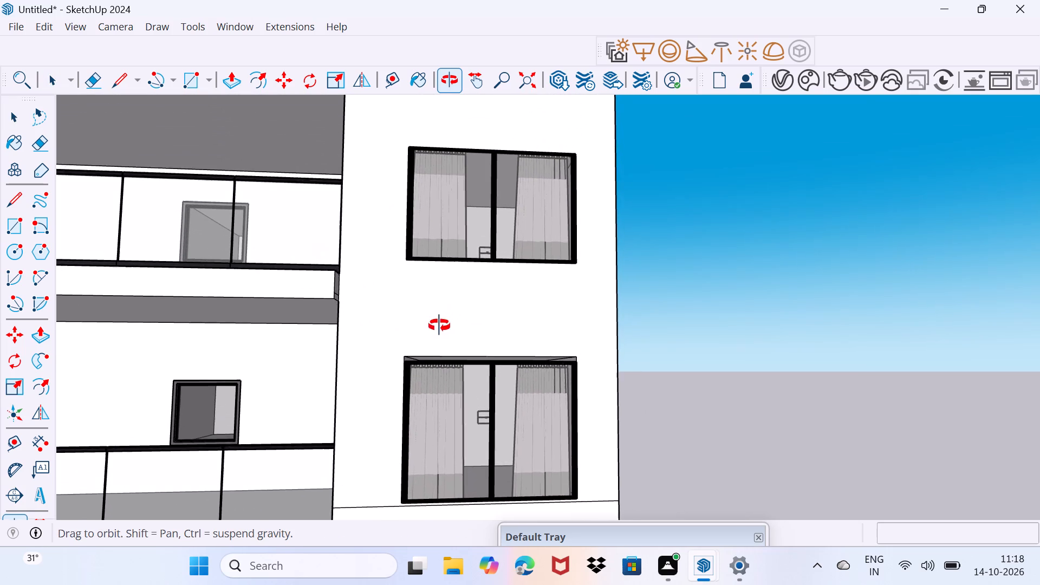
pyautogui.keyDown('shift'); pyautogui.moveTo(439, 326); pyautogui.dragTo(438, 326, button='middle'); pyautogui.keyUp('shift')
pyautogui.scroll(1, 382, 301)
pyautogui.moveTo(382, 301); pyautogui.dragTo(387, 324, button='middle')
pyautogui.scroll(3, 352, 328)
pyautogui.moveTo(354, 325); pyautogui.dragTo(275, 332, button='middle')
pyautogui.scroll(5, 283, 326)
pyautogui.press('e')
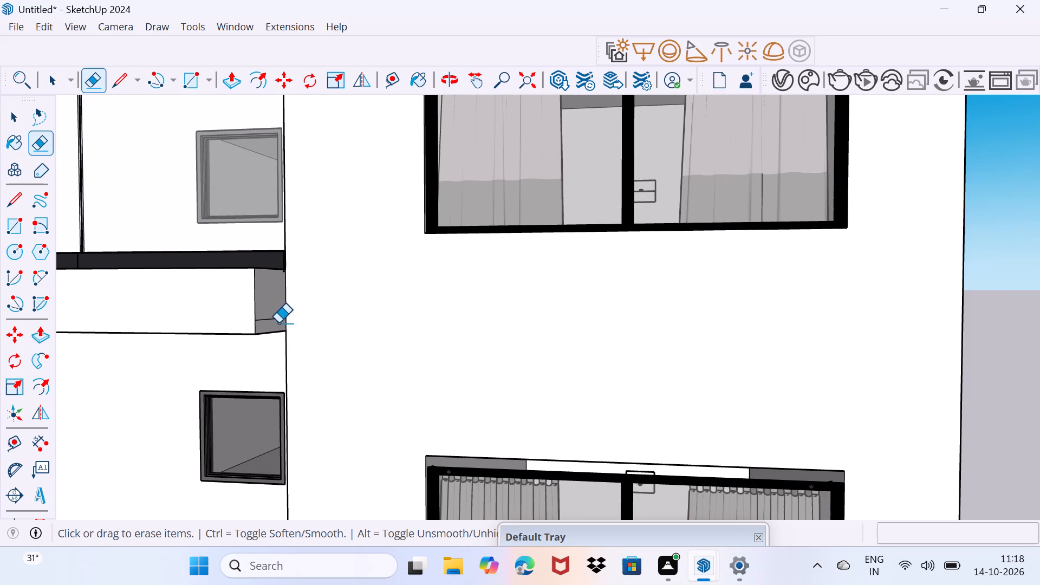
pyautogui.moveTo(278, 323); pyautogui.dragTo(278, 318)
pyautogui.press('space')
# Scale the middle curtained window upward so its frame meets the top of the wall opening.
pyautogui.scroll(-2, 288, 334)
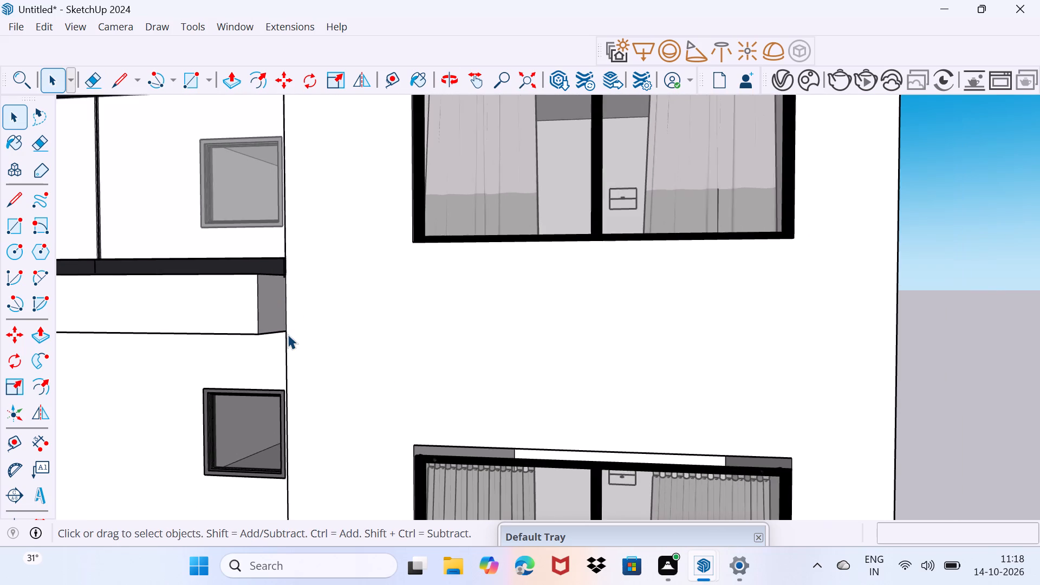
pyautogui.scroll(-1, 288, 334)
pyautogui.moveTo(295, 361); pyautogui.dragTo(375, 305, button='middle')
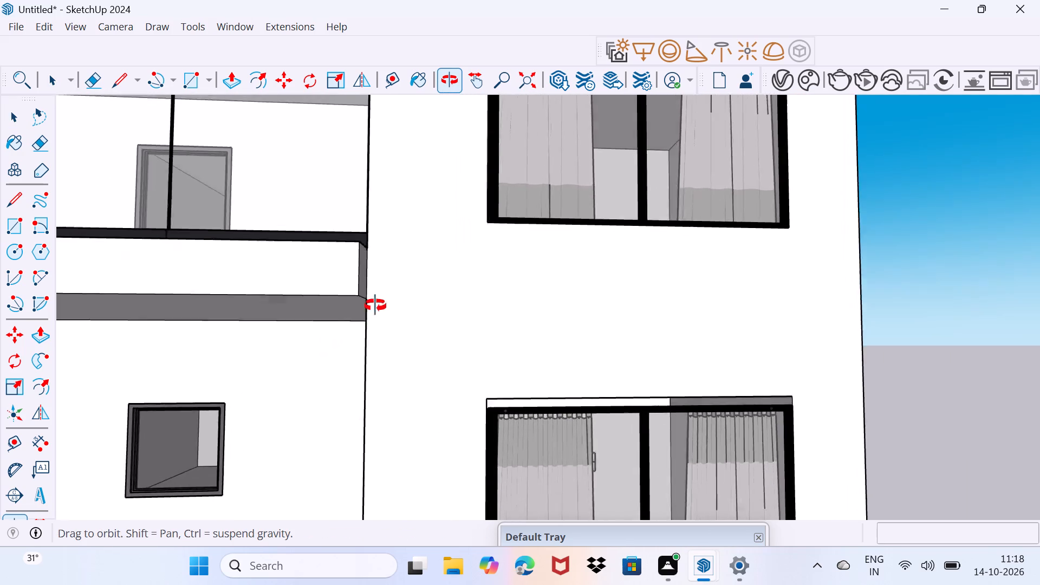
pyautogui.moveTo(375, 305); pyautogui.dragTo(362, 276, button='middle')
pyautogui.click(623, 374)
pyautogui.scroll(3, 650, 337)
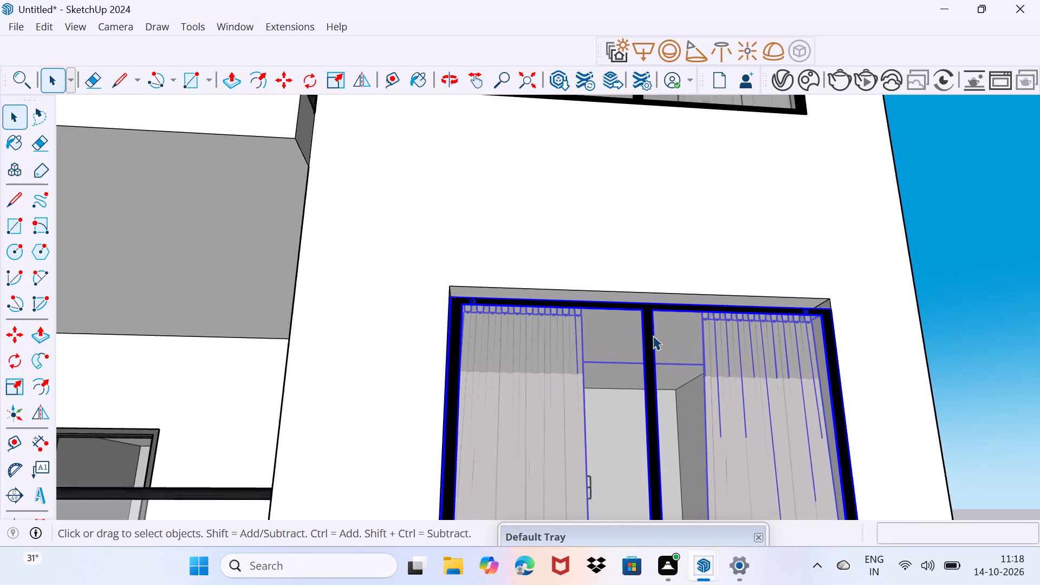
pyautogui.moveTo(653, 334); pyautogui.dragTo(649, 391, button='middle')
pyautogui.press('s')
pyautogui.scroll(2, 644, 372)
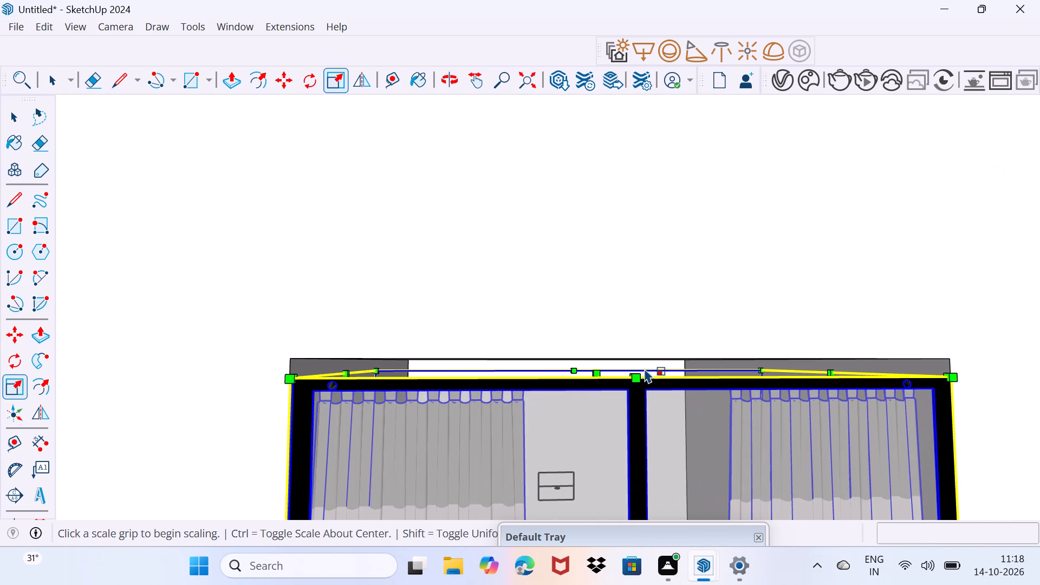
pyautogui.click(598, 371)
pyautogui.click(599, 361)
pyautogui.press('space')
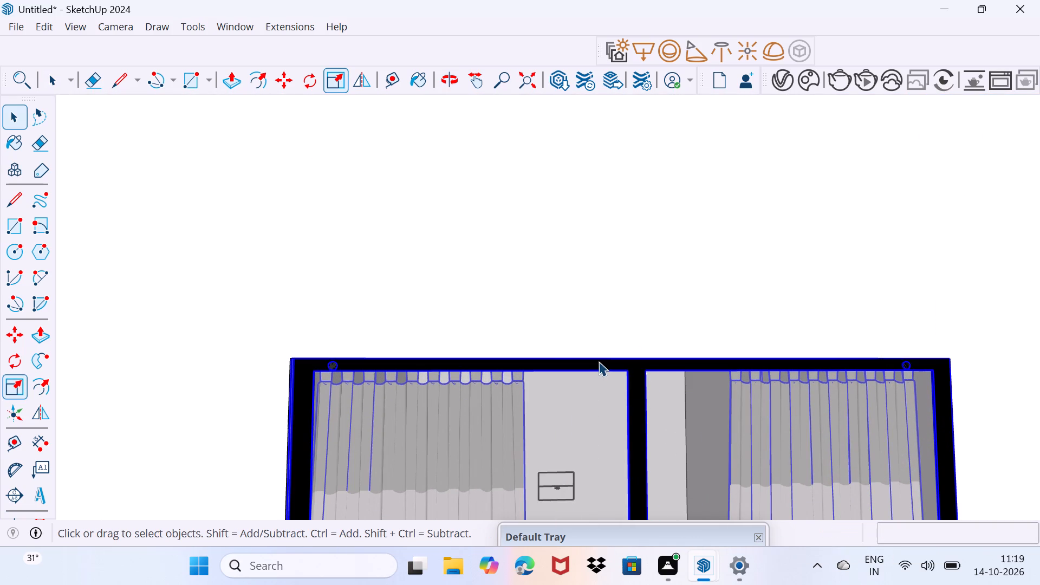
pyautogui.moveTo(597, 355); pyautogui.dragTo(633, 315)
# Copy the horizontal line below the middle curtained window downward by 1".
pyautogui.scroll(-8, 627, 297)
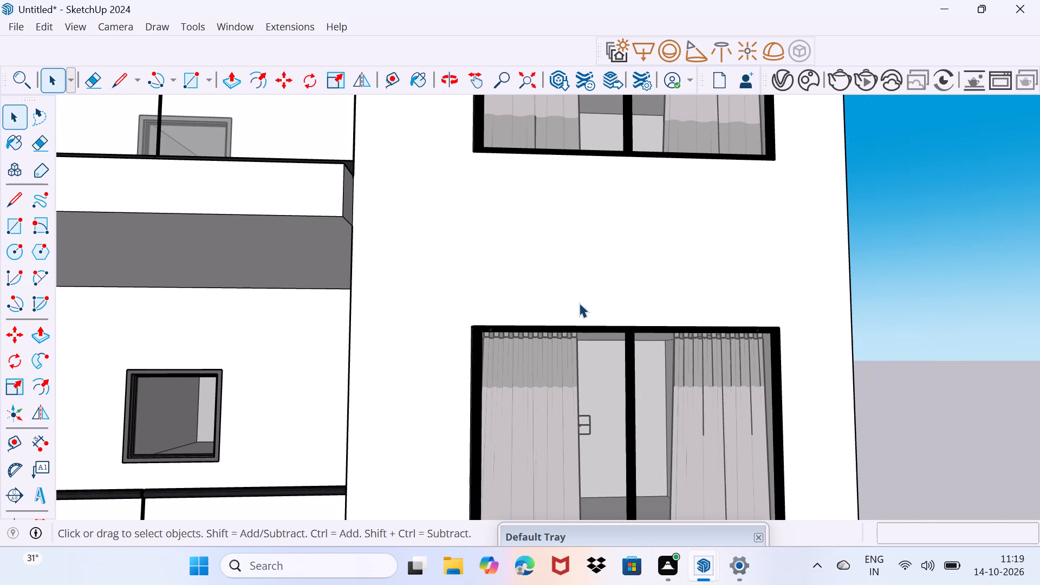
pyautogui.scroll(-8, 573, 310)
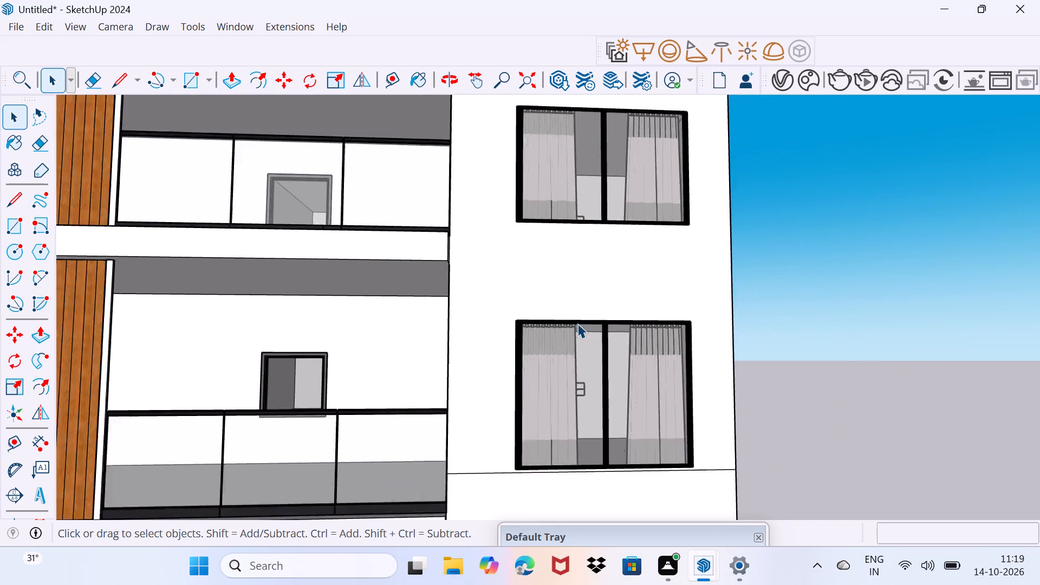
pyautogui.scroll(-2, 577, 323)
pyautogui.scroll(1, 546, 474)
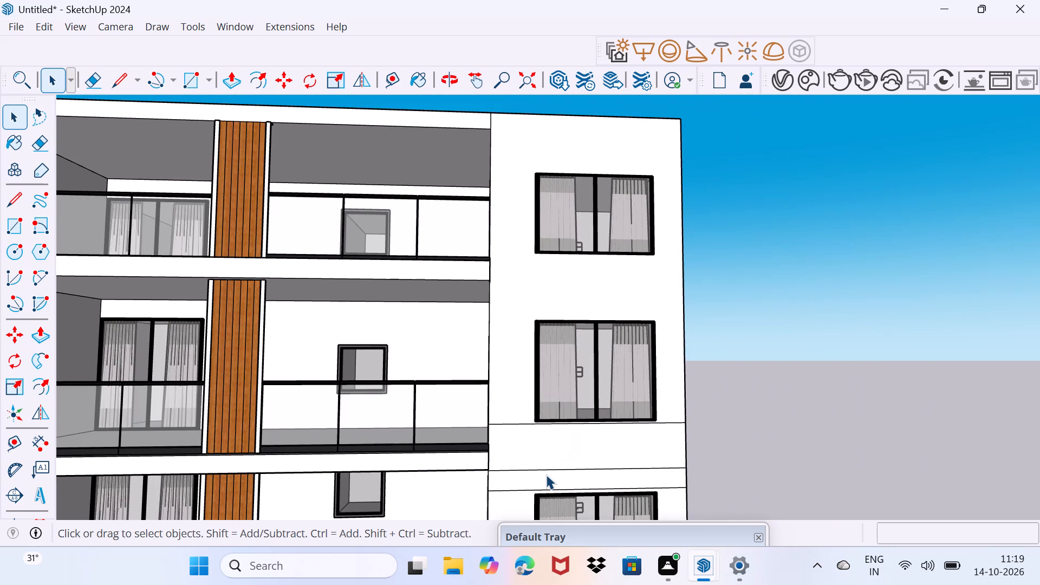
pyautogui.scroll(1, 546, 474)
pyautogui.scroll(2, 497, 422)
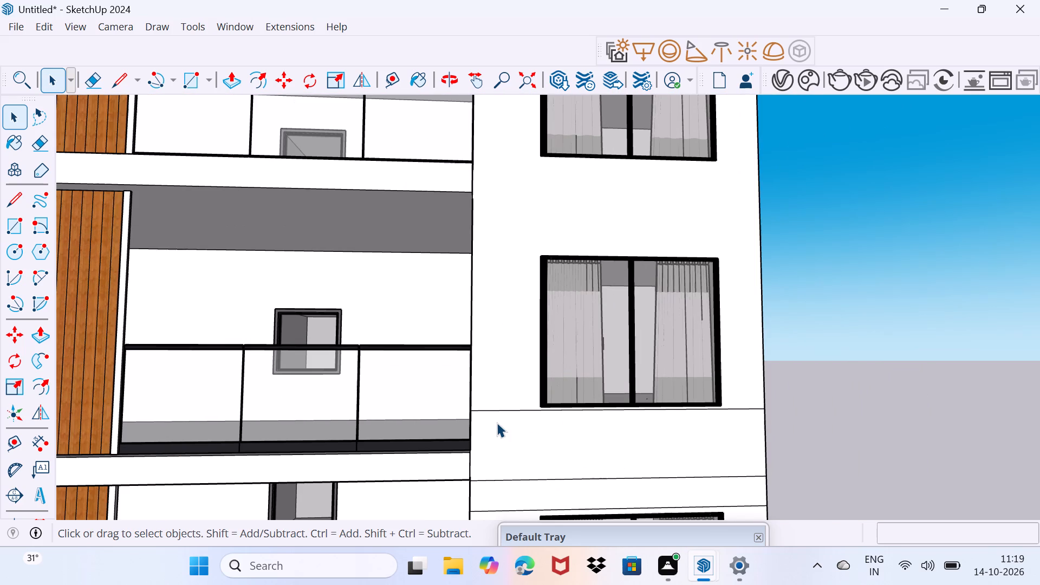
pyautogui.click(501, 411)
pyautogui.scroll(2, 766, 424)
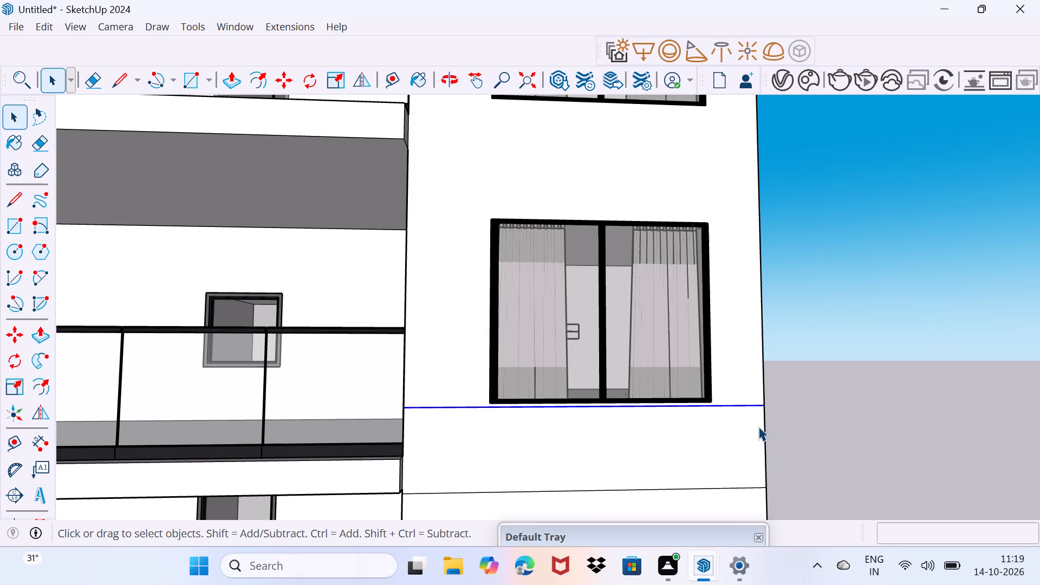
pyautogui.scroll(2, 764, 411)
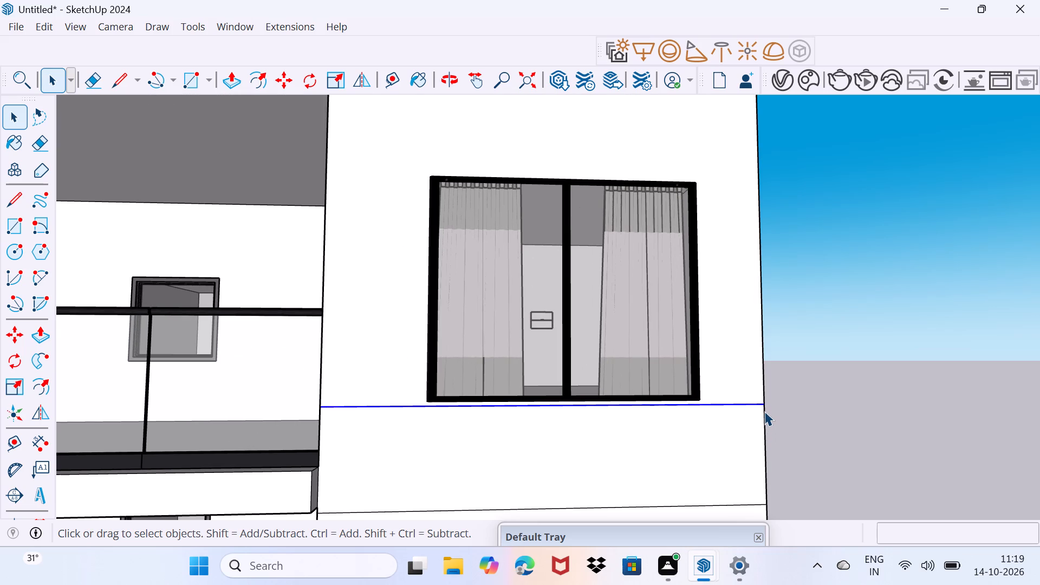
pyautogui.press('m')
pyautogui.click(764, 401)
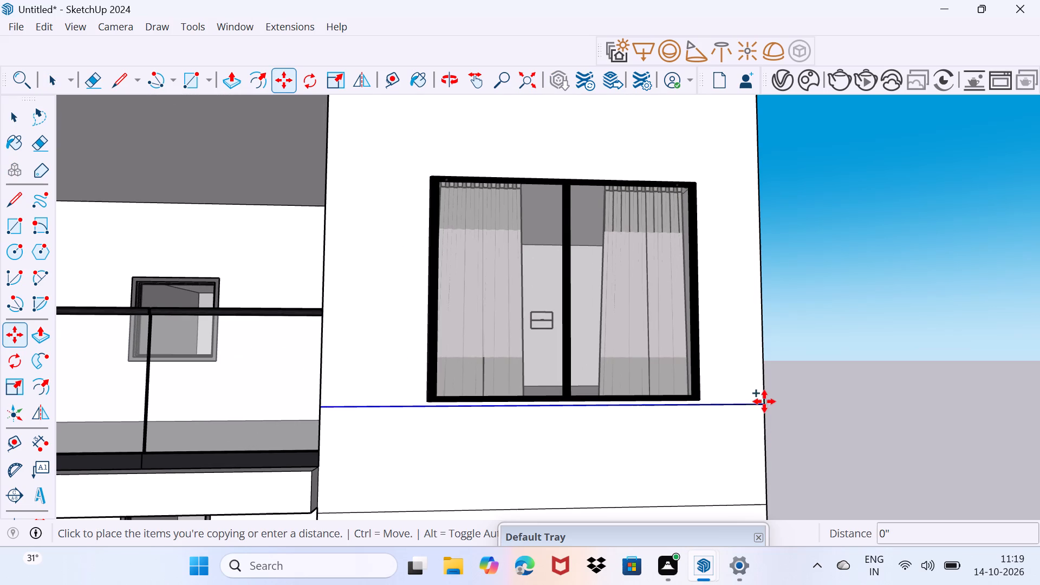
pyautogui.press('1')
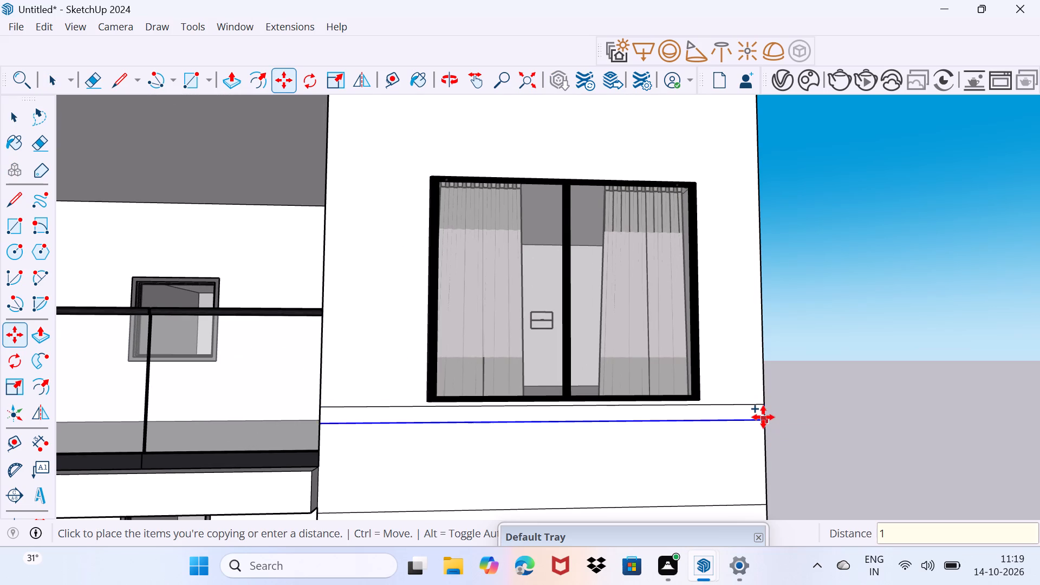
pyautogui.hotkey('shift', '"')
pyautogui.press('Return')
pyautogui.press('space')
pyautogui.moveTo(701, 451); pyautogui.dragTo(727, 424)
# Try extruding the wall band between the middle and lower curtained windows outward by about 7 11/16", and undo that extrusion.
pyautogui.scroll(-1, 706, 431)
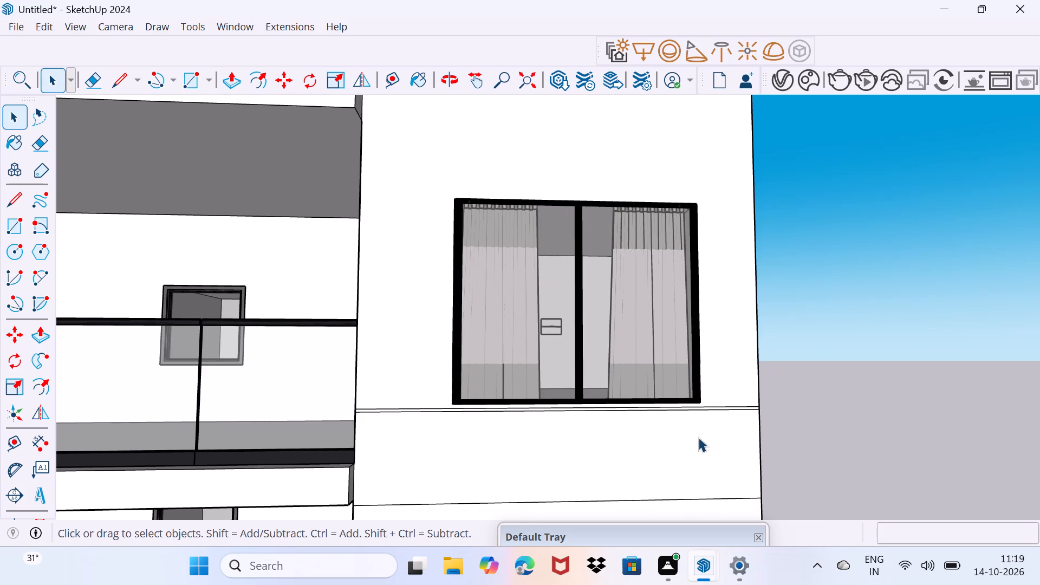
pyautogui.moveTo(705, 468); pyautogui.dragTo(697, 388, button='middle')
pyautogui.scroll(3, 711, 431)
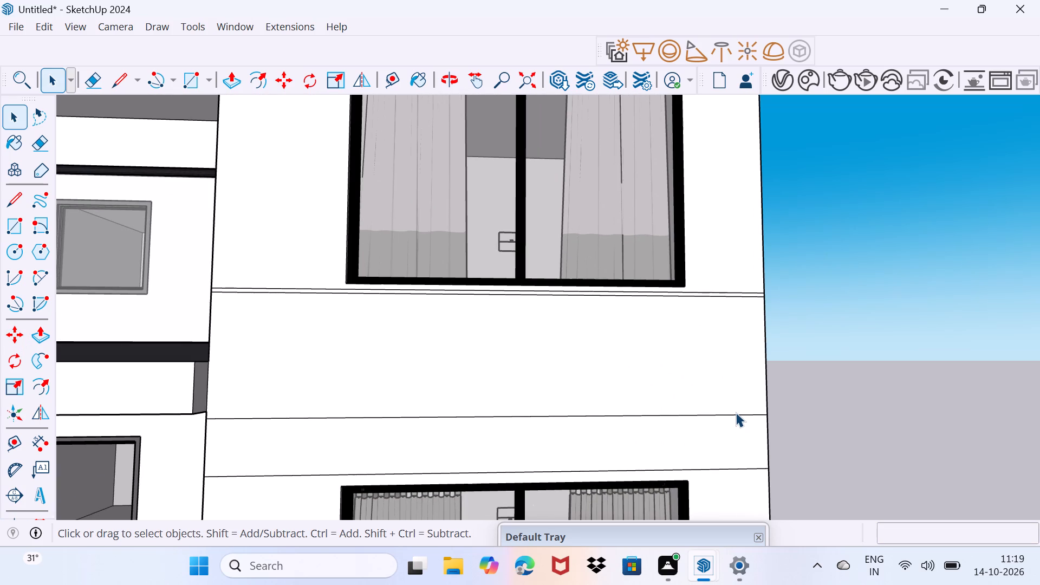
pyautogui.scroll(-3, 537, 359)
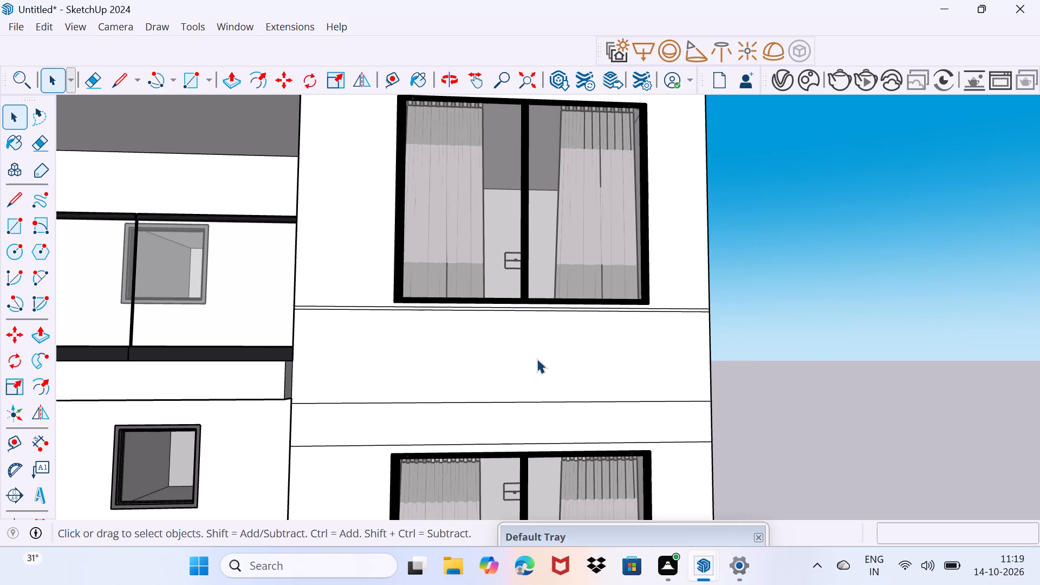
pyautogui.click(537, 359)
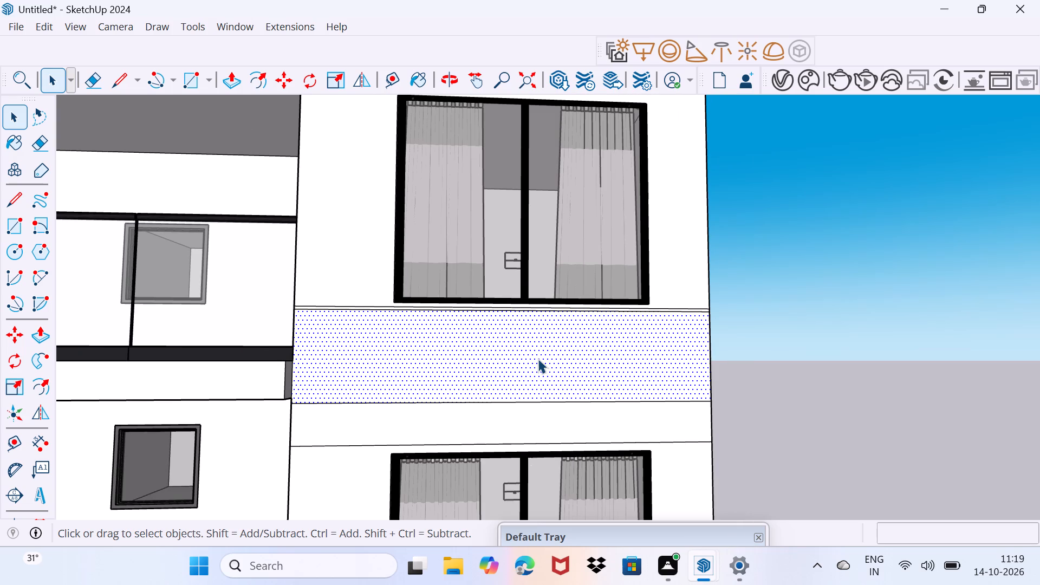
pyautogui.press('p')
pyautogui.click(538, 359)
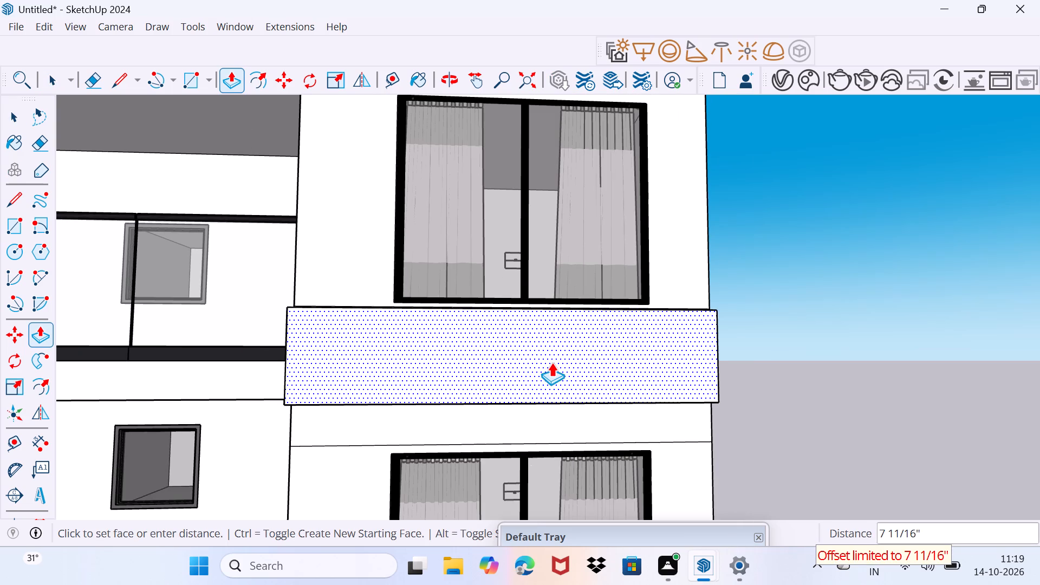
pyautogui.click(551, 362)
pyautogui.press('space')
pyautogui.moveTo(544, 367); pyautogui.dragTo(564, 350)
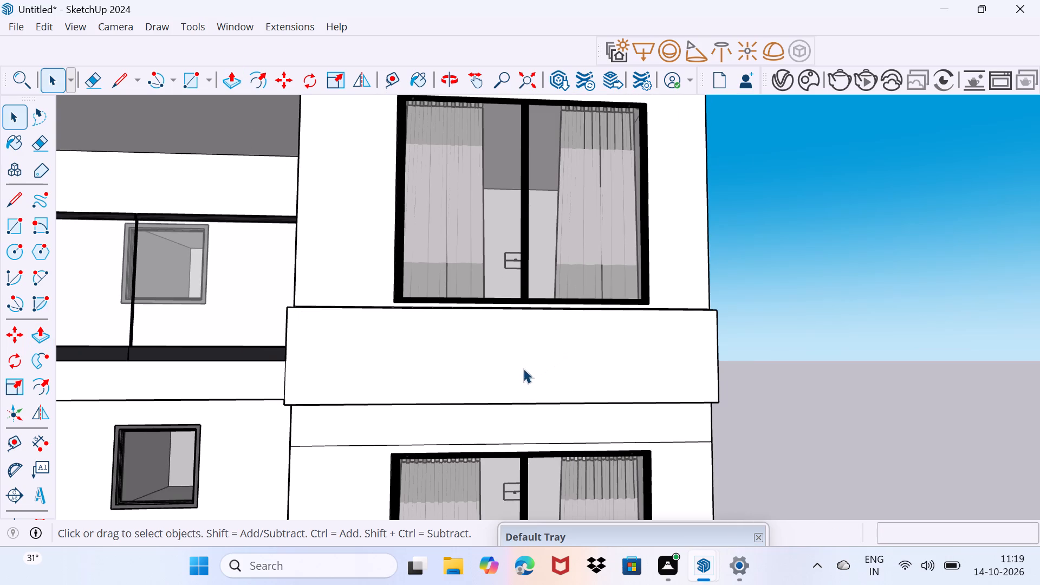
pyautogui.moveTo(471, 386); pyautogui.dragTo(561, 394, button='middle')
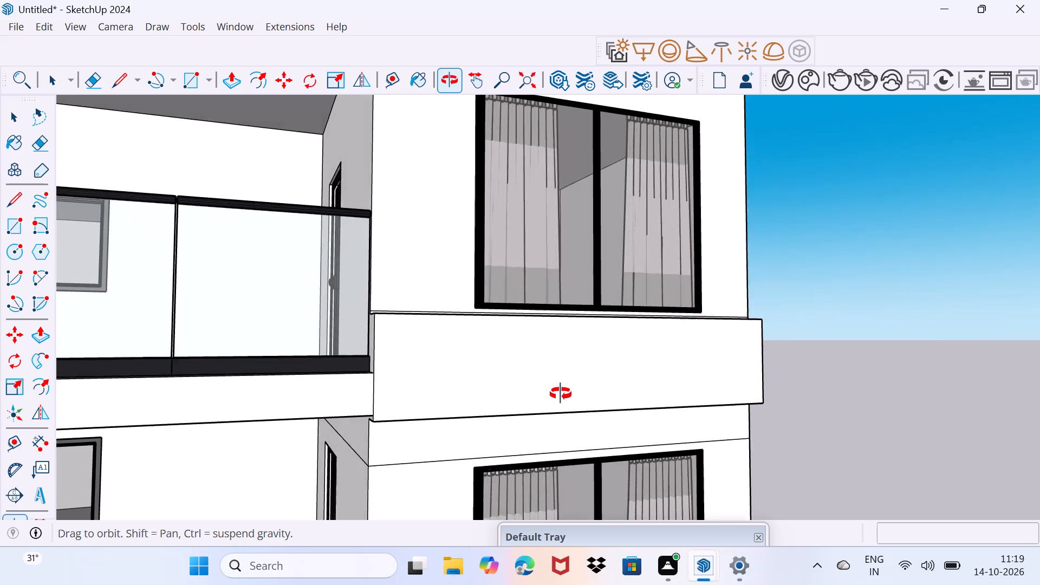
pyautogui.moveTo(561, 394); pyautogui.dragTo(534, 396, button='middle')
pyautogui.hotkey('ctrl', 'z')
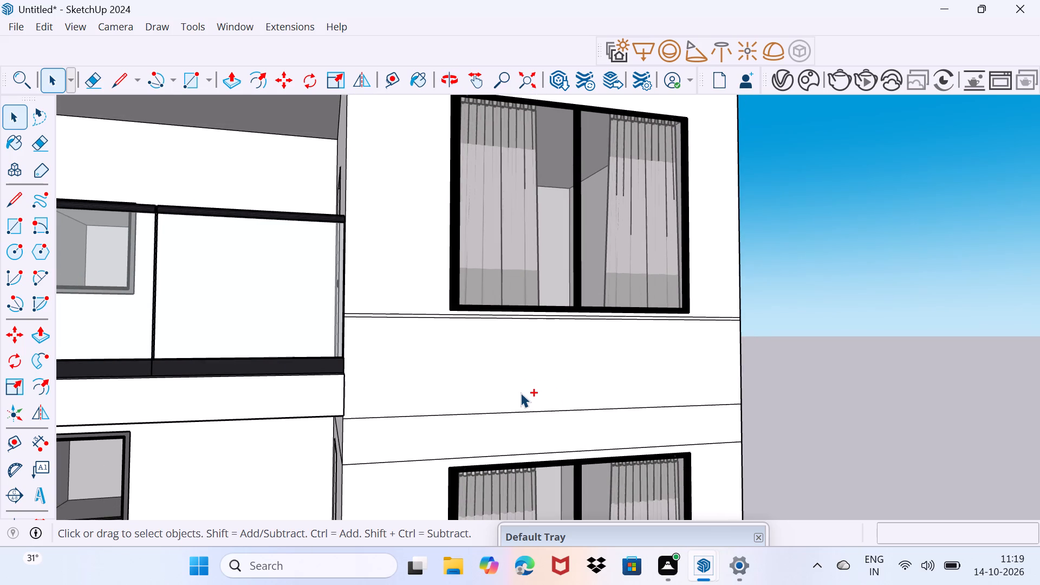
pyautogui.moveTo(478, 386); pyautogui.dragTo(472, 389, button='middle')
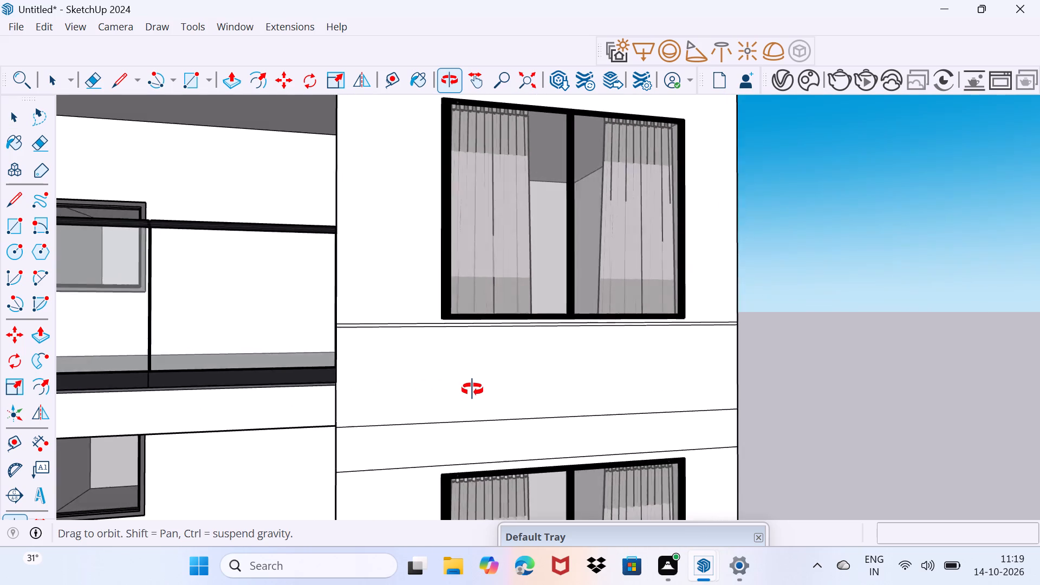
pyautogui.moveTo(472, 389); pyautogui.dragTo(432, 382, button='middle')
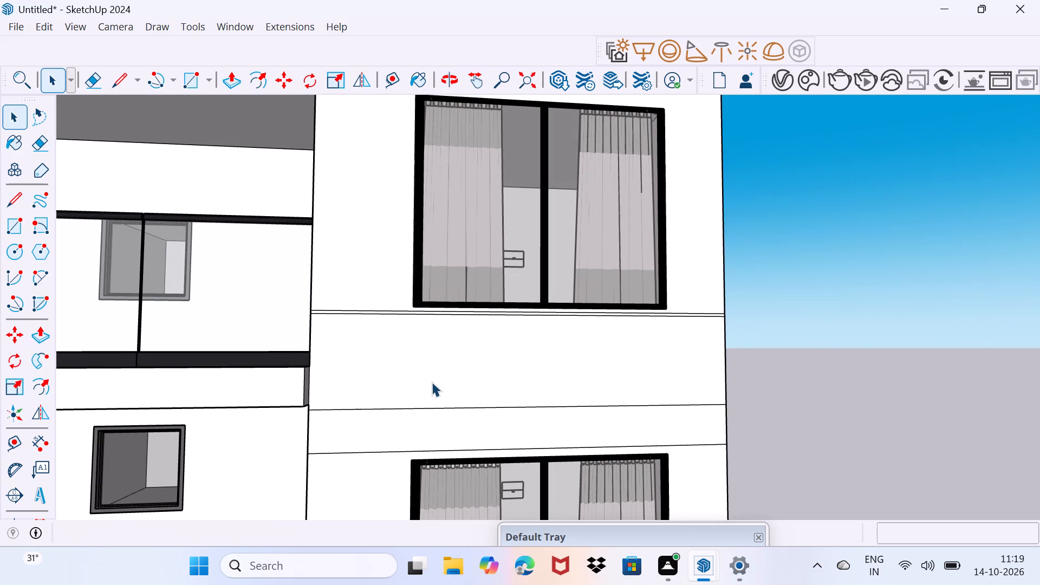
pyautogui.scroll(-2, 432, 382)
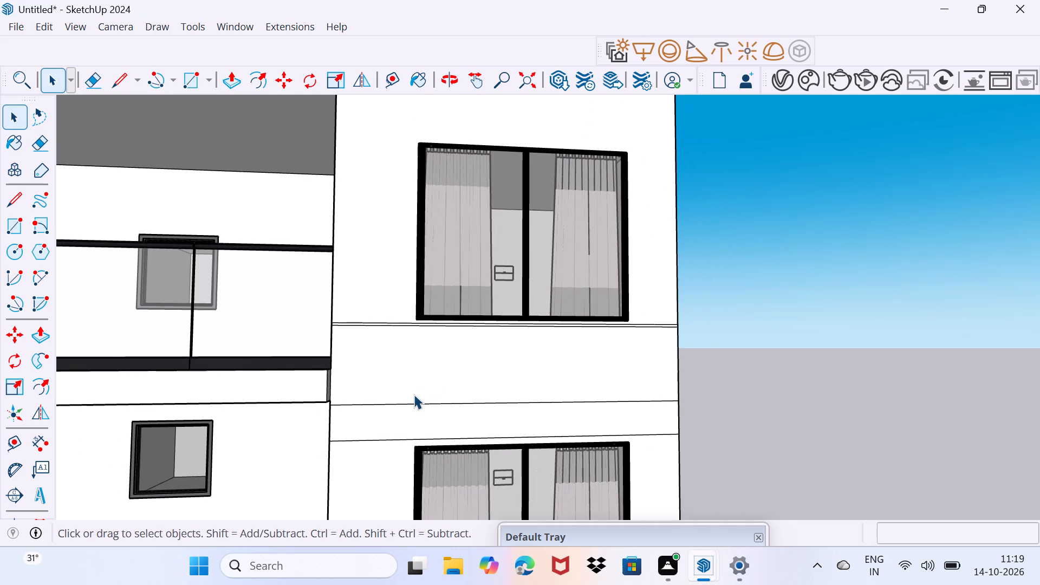
# Copy the two horizontal wall lines above the lower curtained window downward by 2".
pyautogui.moveTo(414, 395); pyautogui.dragTo(438, 357, button='middle')
pyautogui.press('space')
pyautogui.keyDown('shift'); pyautogui.moveTo(438, 363); pyautogui.dragTo(443, 356, button='middle'); pyautogui.keyUp('shift')
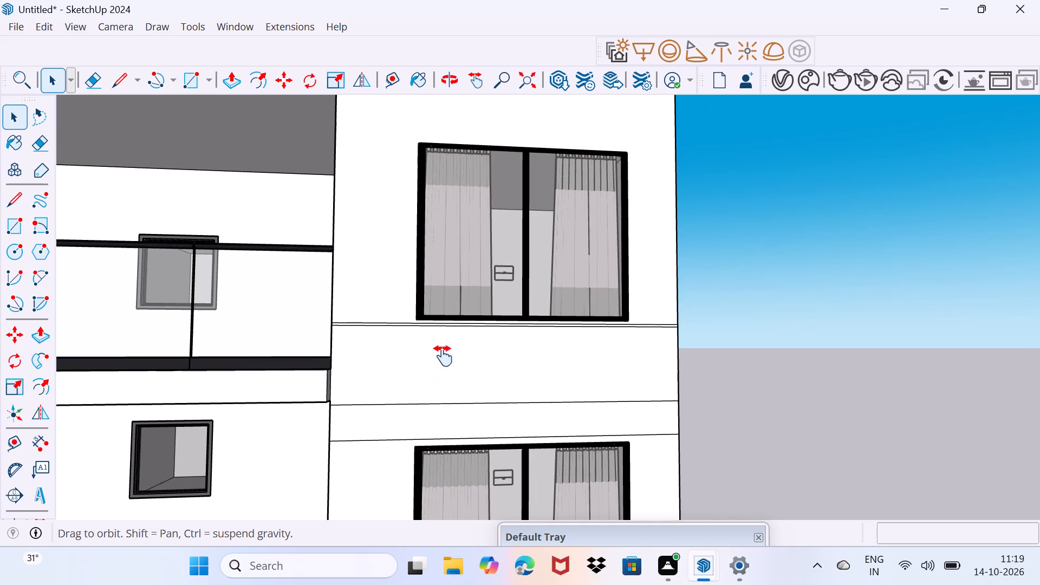
pyautogui.keyDown('shift'); pyautogui.moveTo(443, 356); pyautogui.dragTo(453, 296, button='middle'); pyautogui.keyUp('shift')
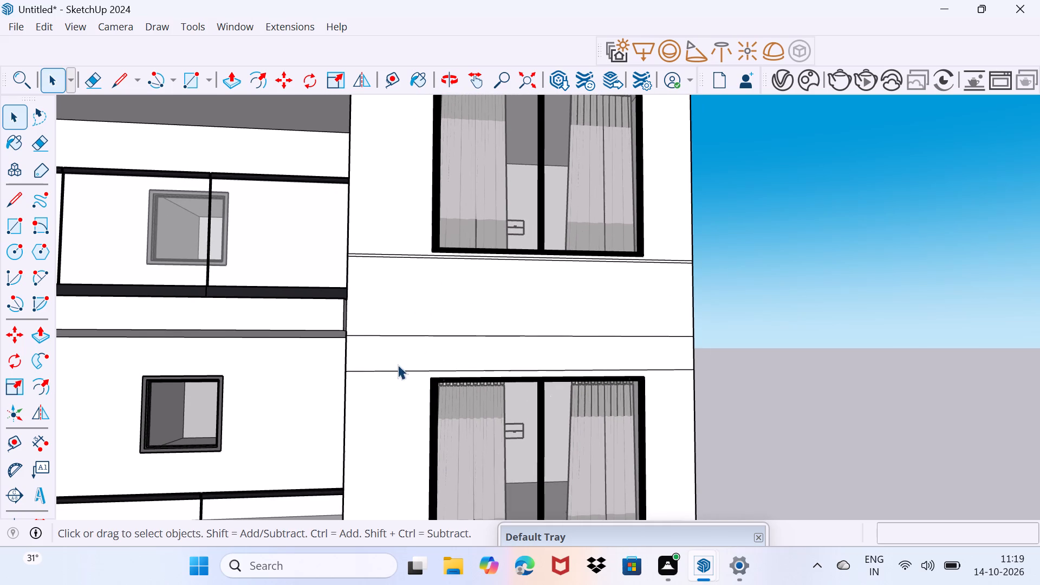
pyautogui.scroll(1, 398, 365)
pyautogui.click(402, 331)
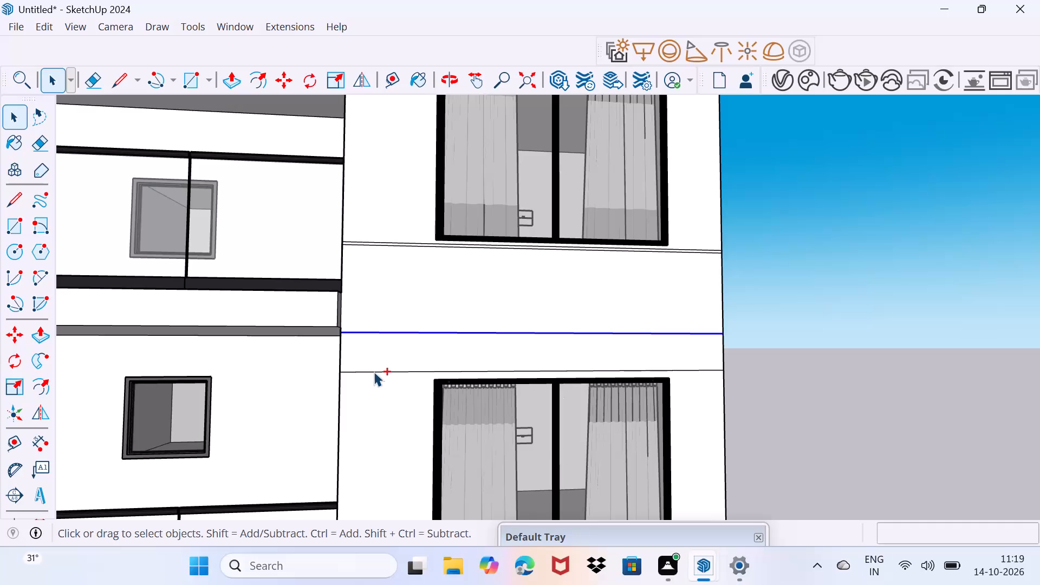
pyautogui.keyDown('ctrl'); pyautogui.click(374, 372); pyautogui.keyUp('ctrl')
pyautogui.scroll(2, 697, 374)
pyautogui.press('m')
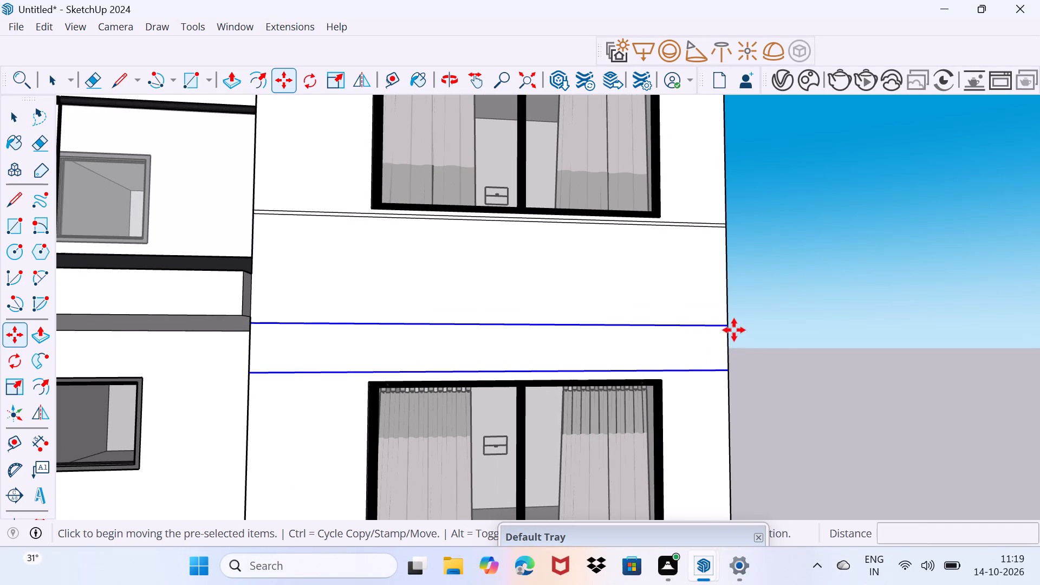
pyautogui.click(728, 325)
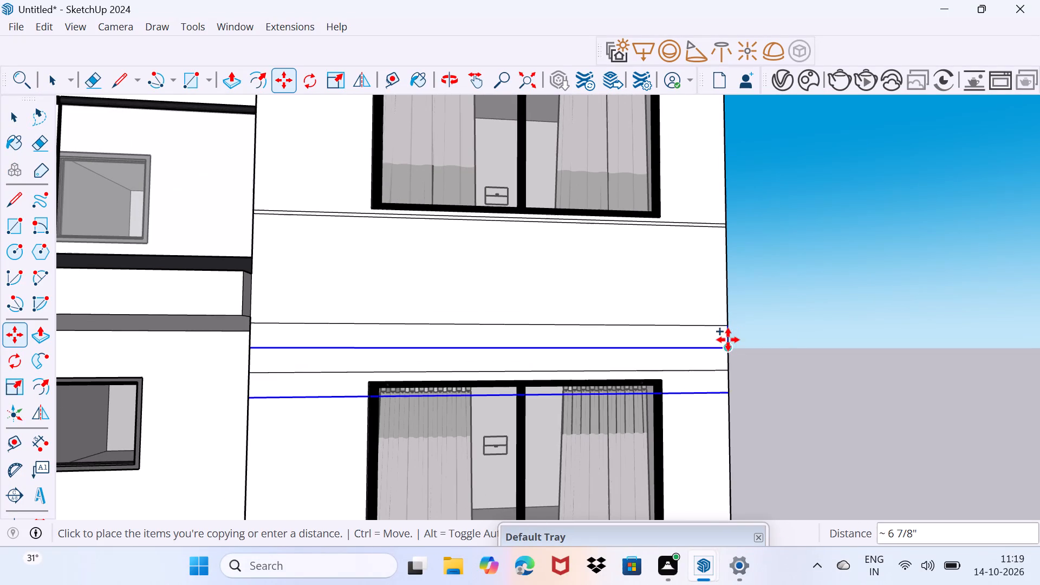
pyautogui.scroll(7, 732, 333)
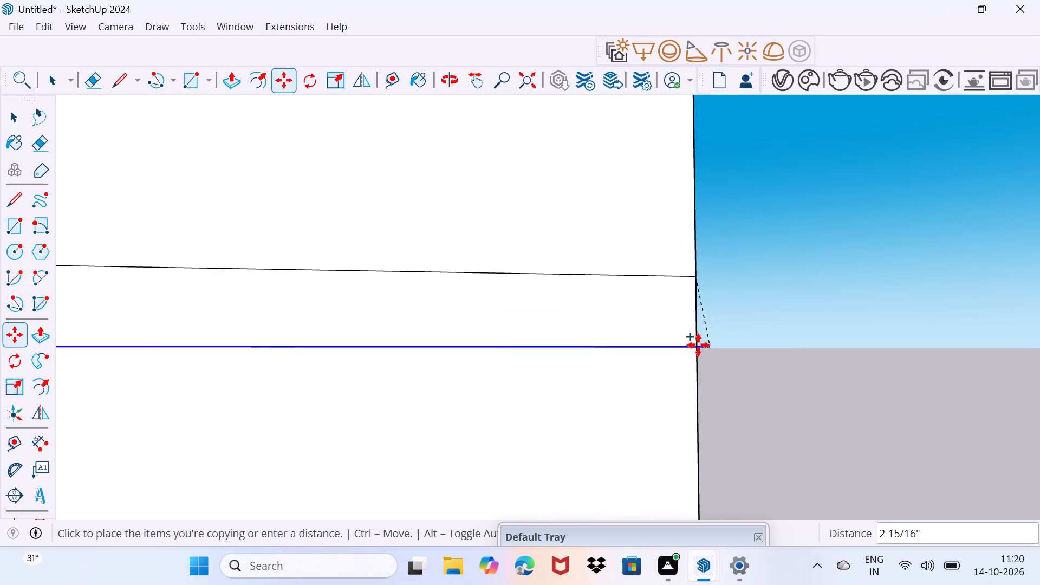
pyautogui.scroll(-8, 690, 333)
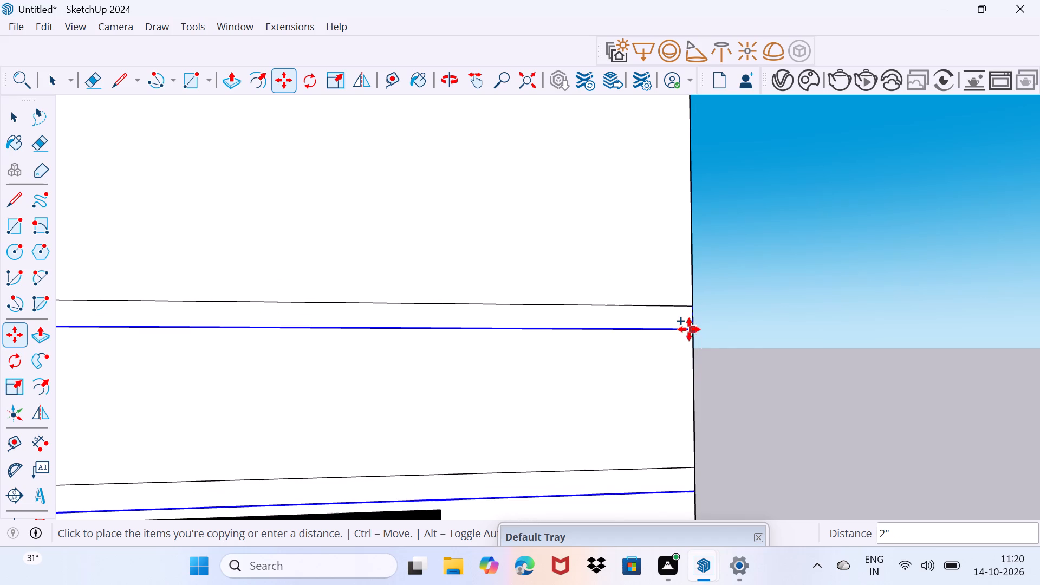
pyautogui.click(689, 330)
pyautogui.press('space')
pyautogui.moveTo(628, 370); pyautogui.dragTo(654, 346)
pyautogui.scroll(-4, 585, 362)
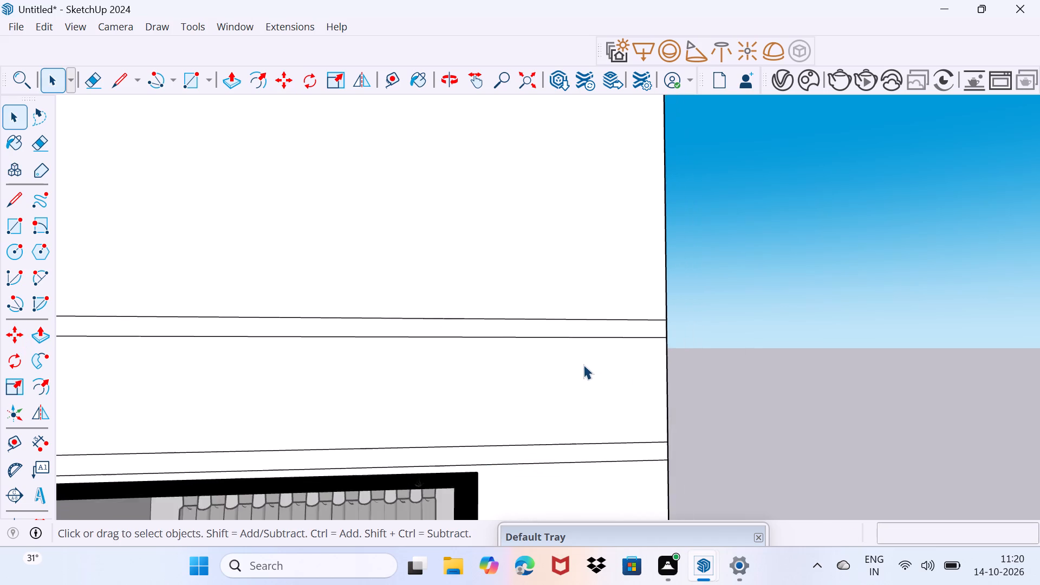
# Draw a 13' 8" horizontal line across the adjoining door wall, from the lowest band line's corner endpoint to the far wall edge.
pyautogui.moveTo(493, 399); pyautogui.dragTo(500, 400, button='middle')
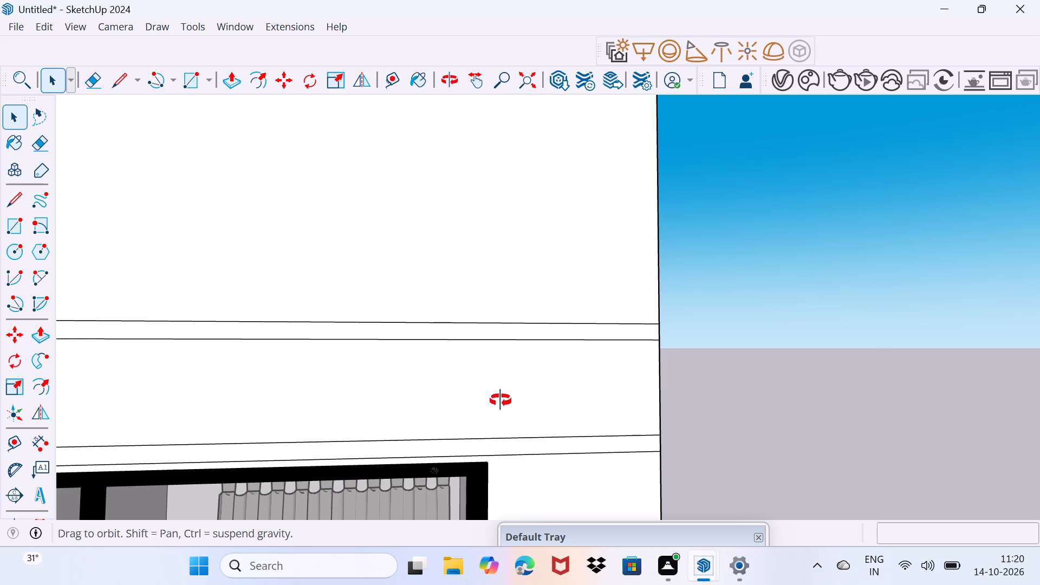
pyautogui.moveTo(500, 400); pyautogui.dragTo(591, 391, button='middle')
pyautogui.scroll(-14, 591, 391)
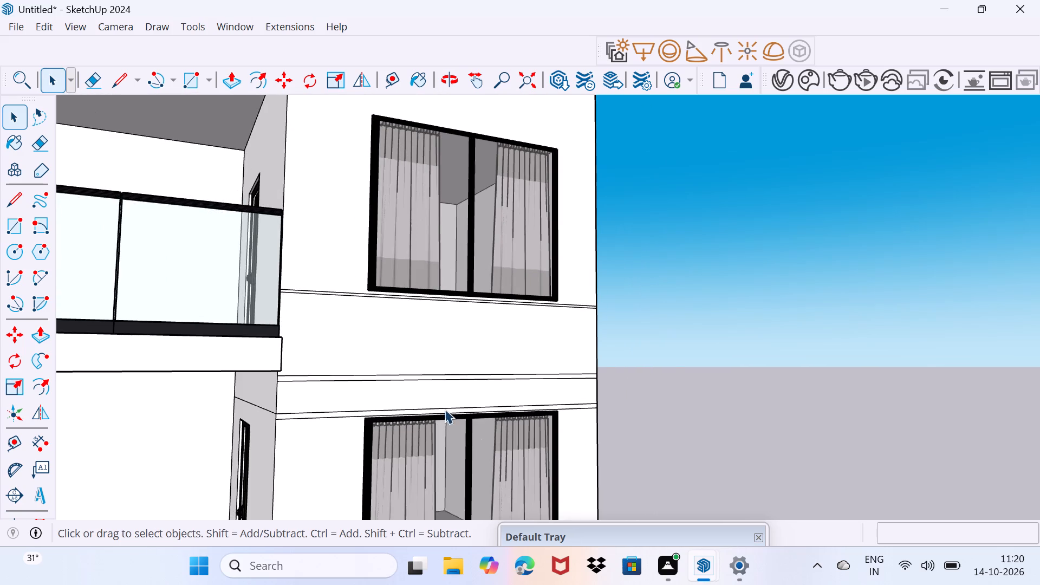
pyautogui.scroll(3, 275, 407)
pyautogui.moveTo(273, 409); pyautogui.dragTo(419, 386, button='middle')
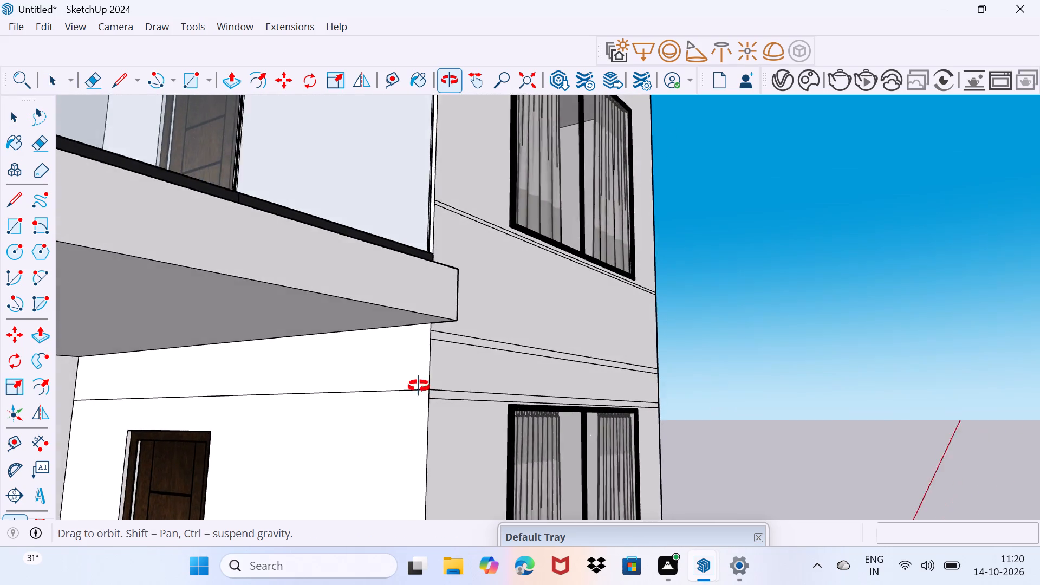
pyautogui.moveTo(419, 386); pyautogui.dragTo(425, 386, button='middle')
pyautogui.press('l')
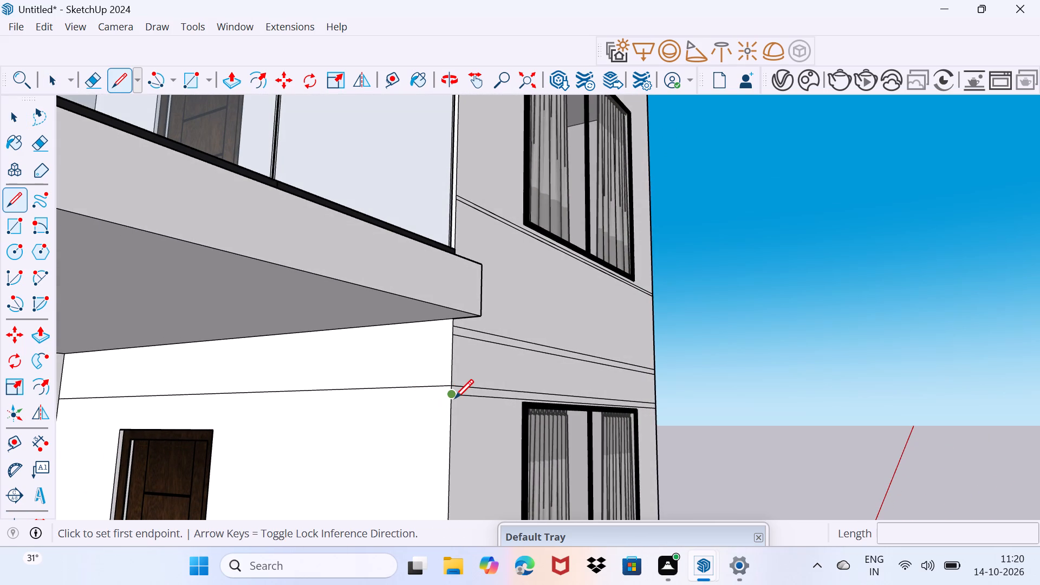
pyautogui.click(454, 398)
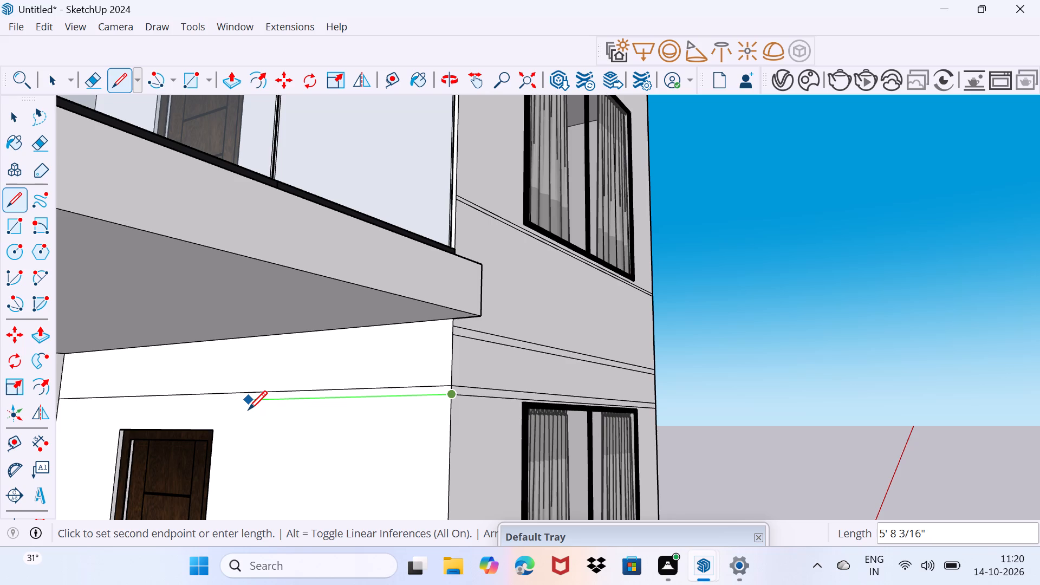
pyautogui.moveTo(248, 409); pyautogui.dragTo(517, 421, button='middle')
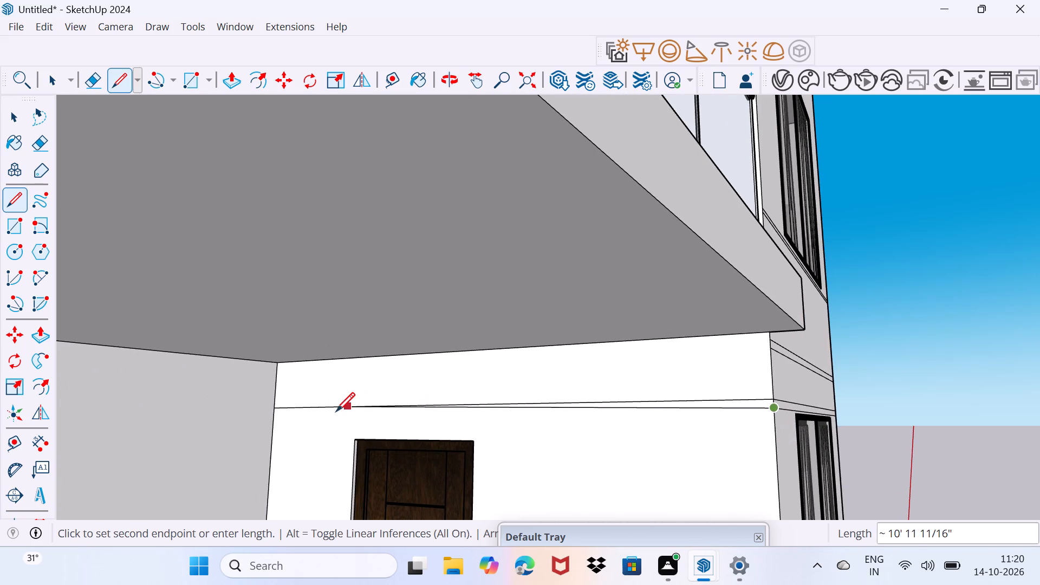
pyautogui.click(276, 419)
pyautogui.press('space')
# Extrude the narrow strip just above the lower curtained window outward by 3'.
pyautogui.scroll(3, 782, 369)
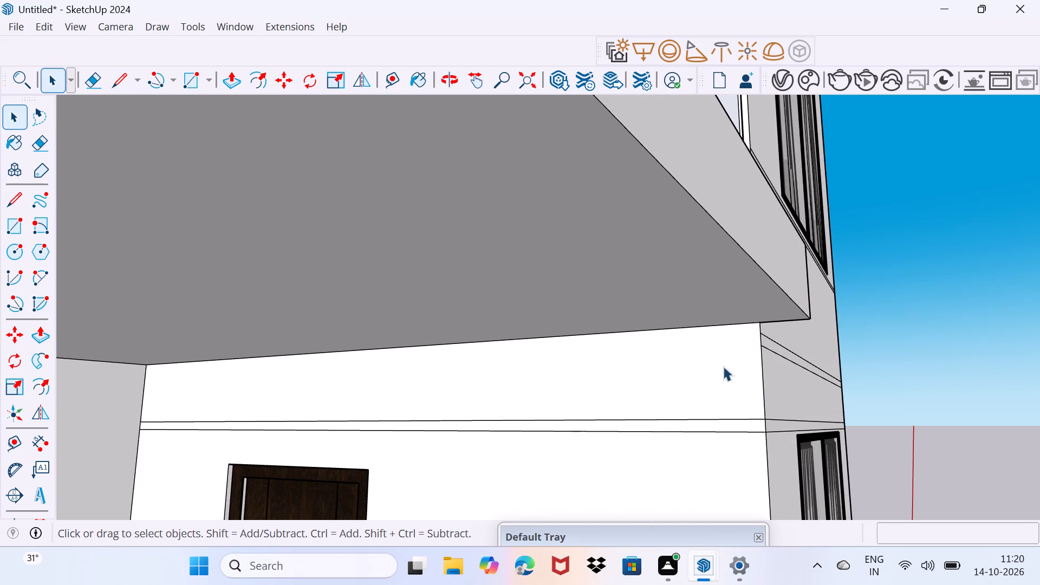
pyautogui.moveTo(723, 366); pyautogui.dragTo(654, 391, button='middle')
pyautogui.scroll(-2, 755, 387)
pyautogui.moveTo(744, 394); pyautogui.dragTo(630, 411, button='middle')
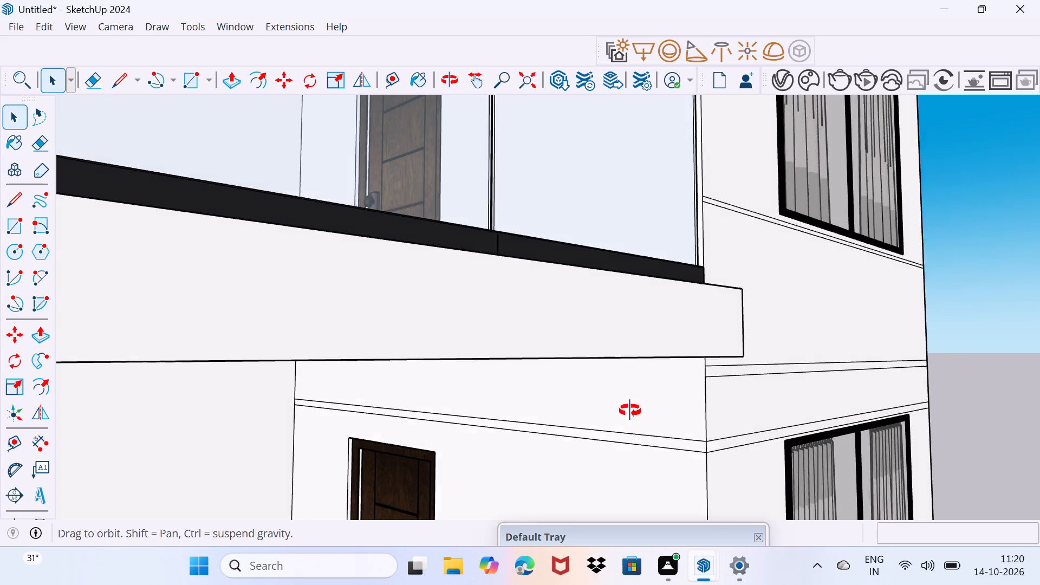
pyautogui.moveTo(630, 411); pyautogui.dragTo(558, 408, button='middle')
pyautogui.moveTo(655, 381); pyautogui.dragTo(604, 403, button='middle')
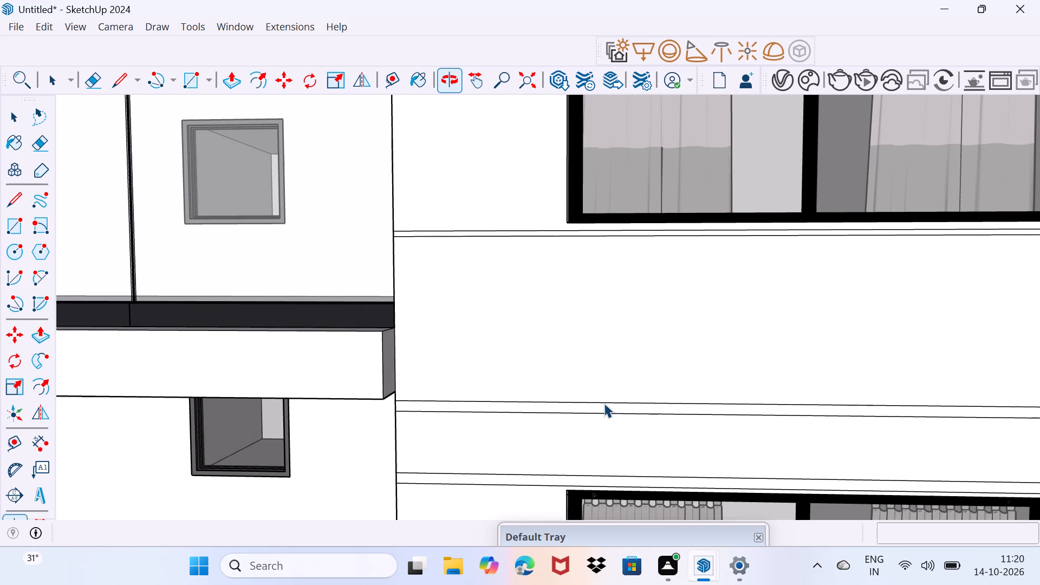
pyautogui.moveTo(476, 420); pyautogui.dragTo(520, 418, button='middle')
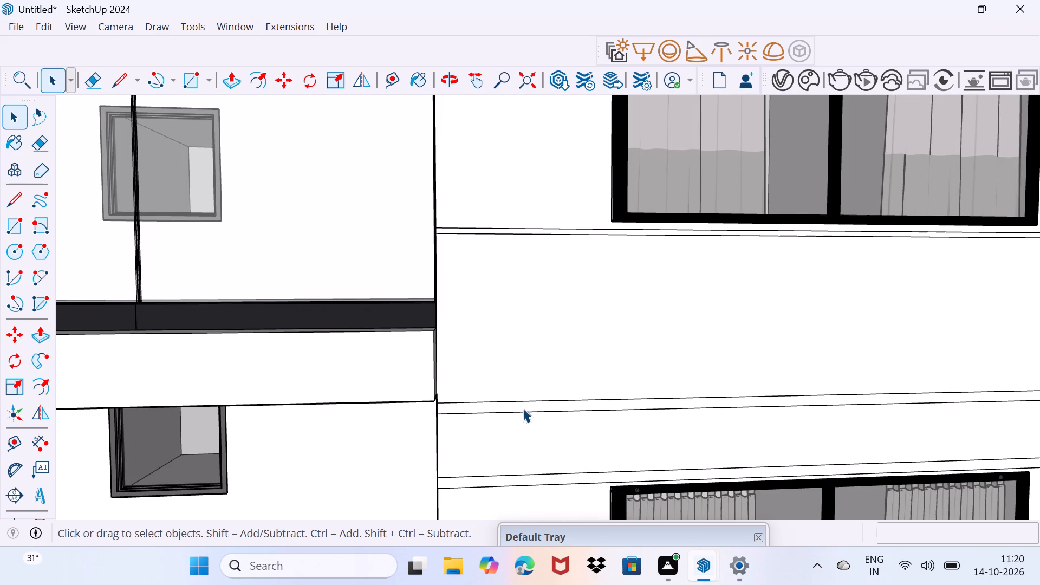
pyautogui.scroll(-1, 523, 408)
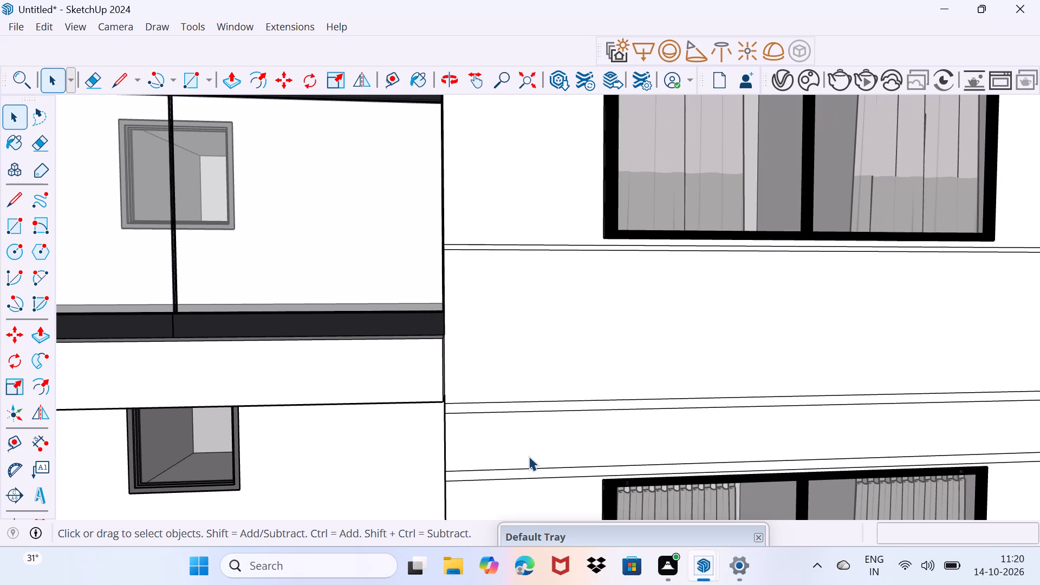
pyautogui.moveTo(529, 457); pyautogui.dragTo(513, 362, button='middle')
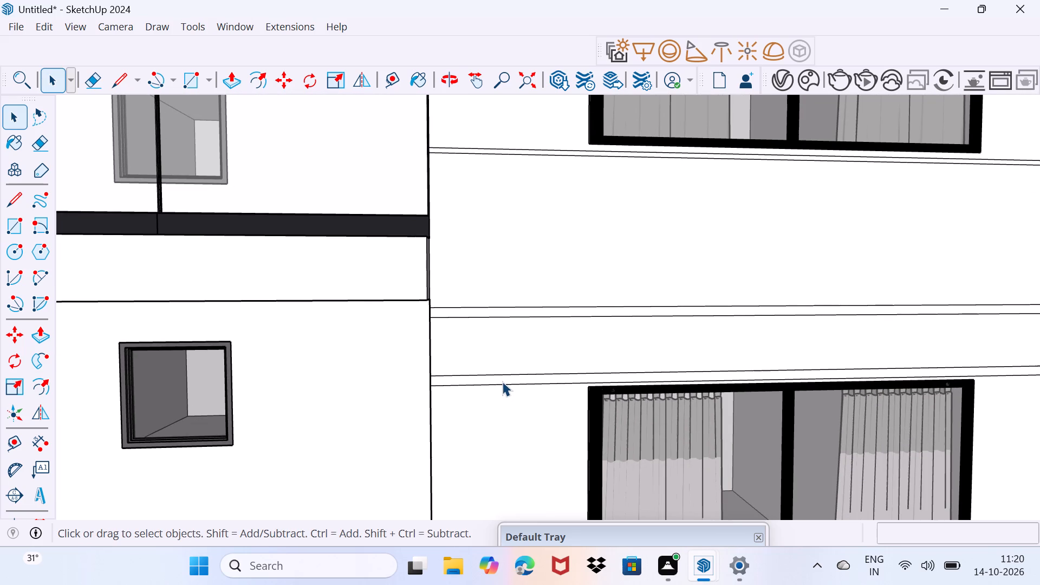
pyautogui.click(502, 381)
pyautogui.press('p')
pyautogui.click(505, 374)
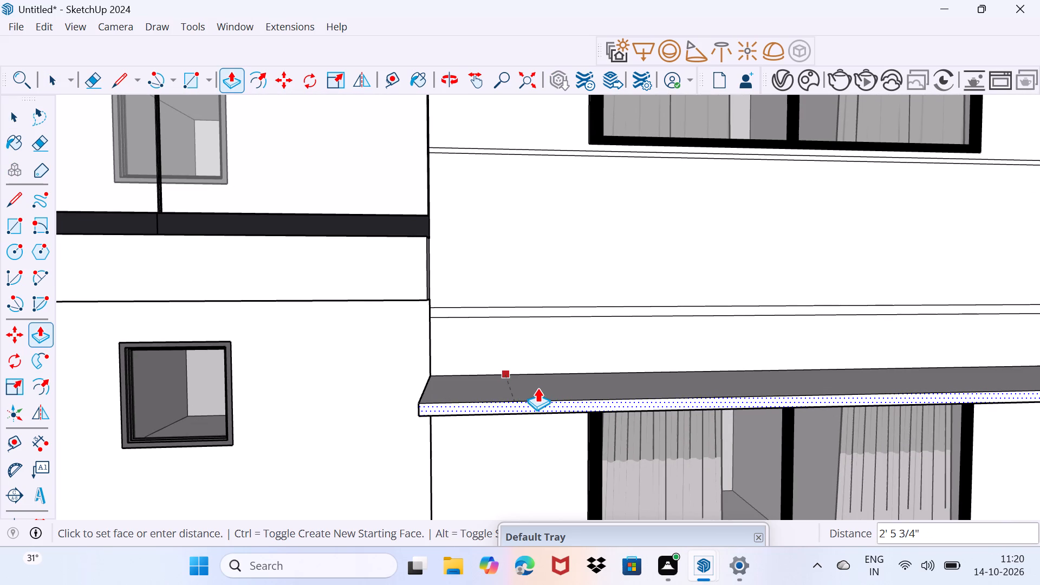
pyautogui.scroll(-8, 539, 386)
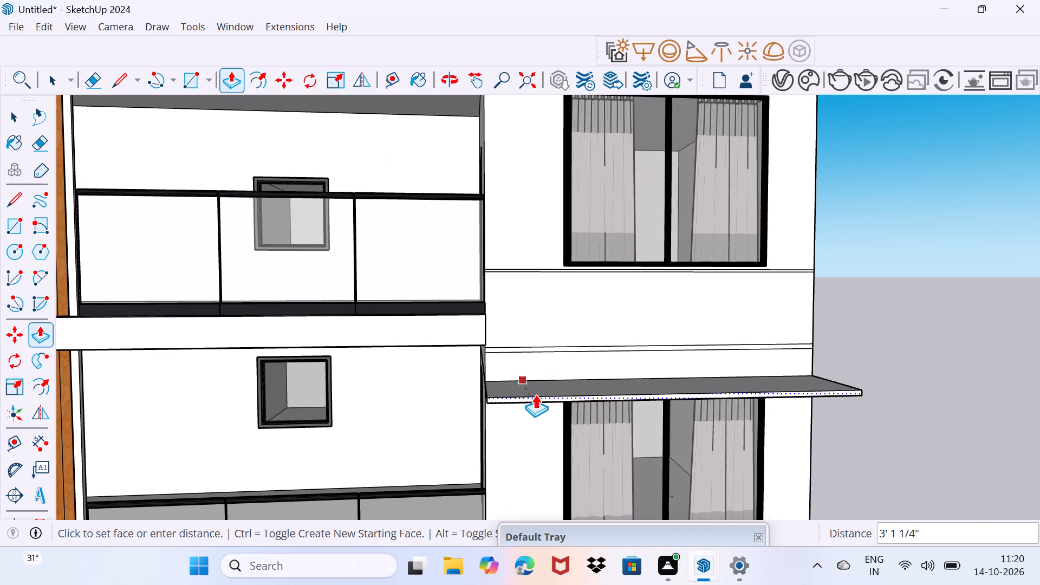
pyautogui.write("3'")
pyautogui.press('Return')
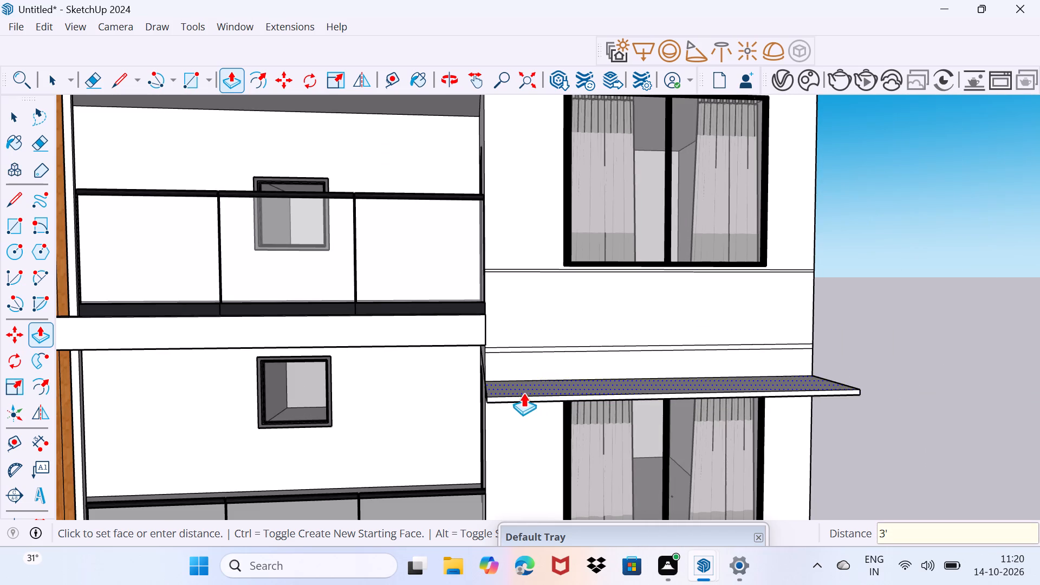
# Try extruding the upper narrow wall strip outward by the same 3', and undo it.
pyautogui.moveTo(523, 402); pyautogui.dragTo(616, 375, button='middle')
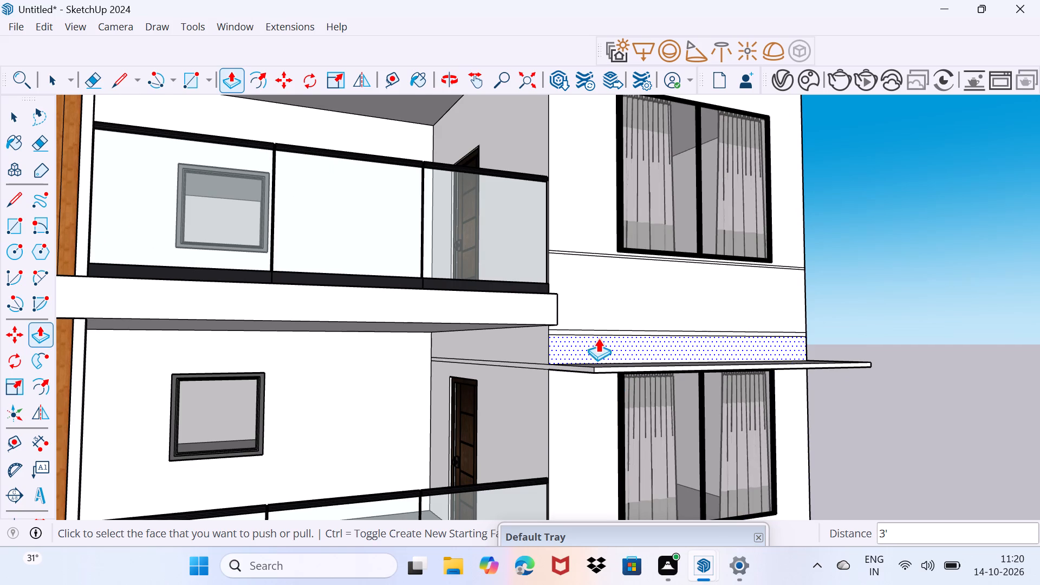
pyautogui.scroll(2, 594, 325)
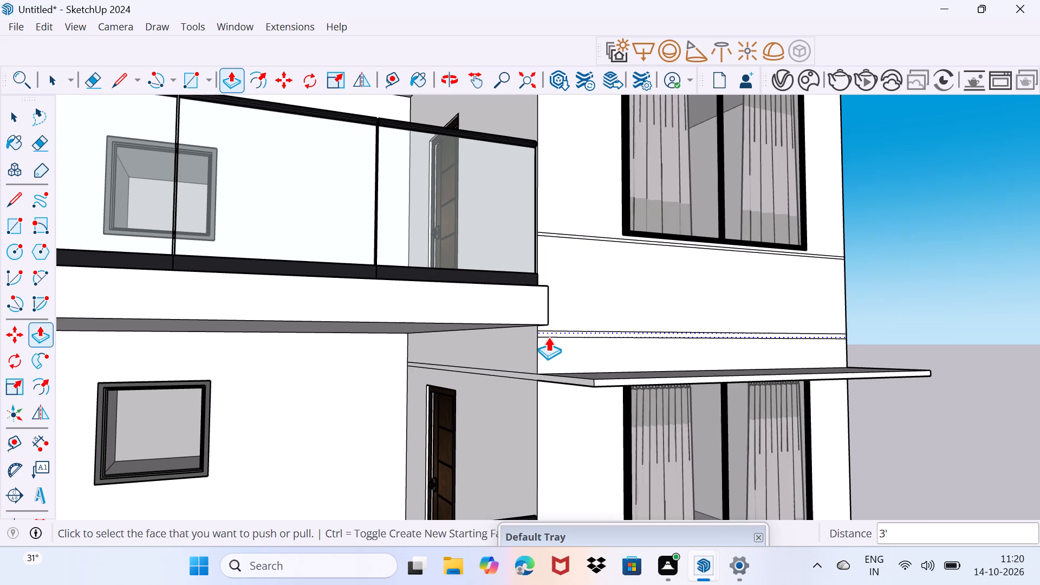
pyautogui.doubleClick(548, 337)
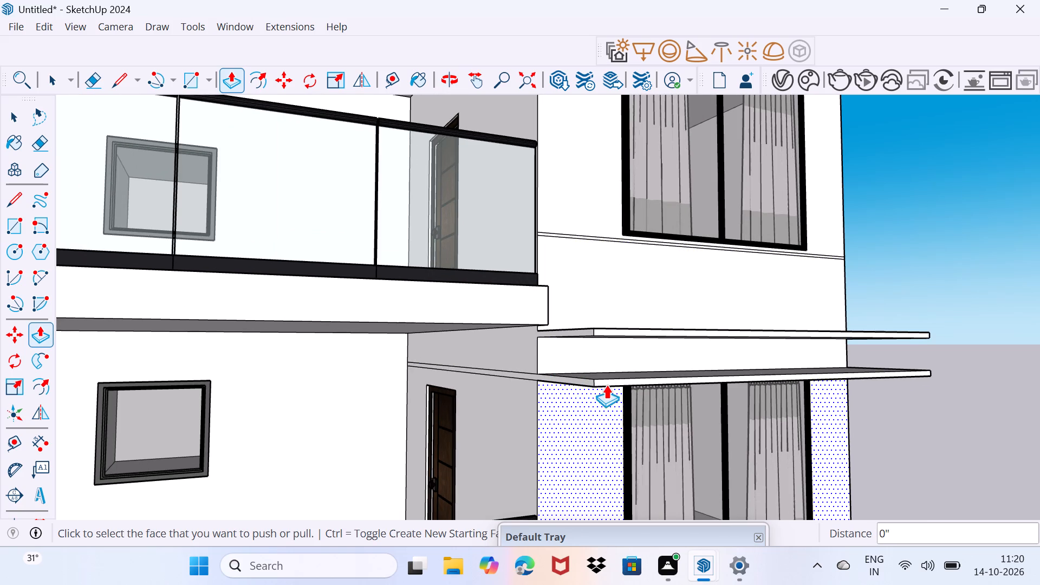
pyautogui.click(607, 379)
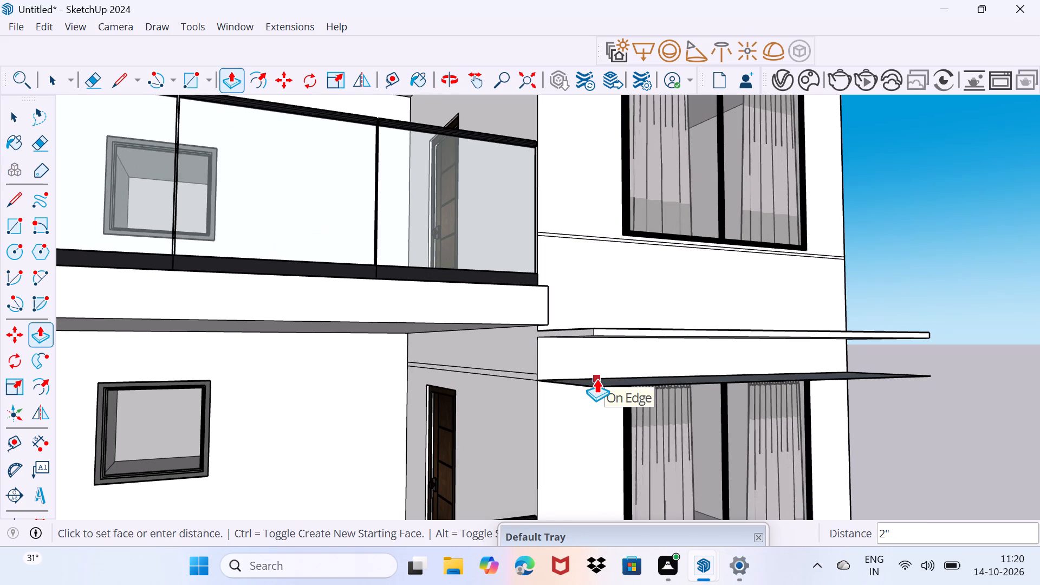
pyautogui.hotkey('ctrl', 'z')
# Shorten the ledge above the lower curtained window by pushing its front face back 0.4" and a further 2' 2 1/4" or so.
pyautogui.scroll(9, 610, 378)
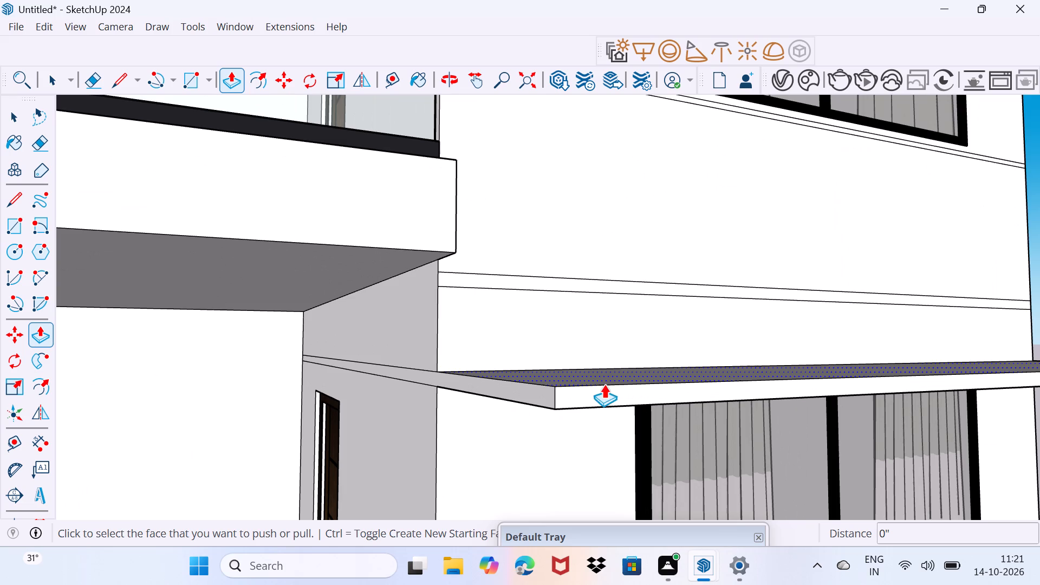
pyautogui.click(601, 394)
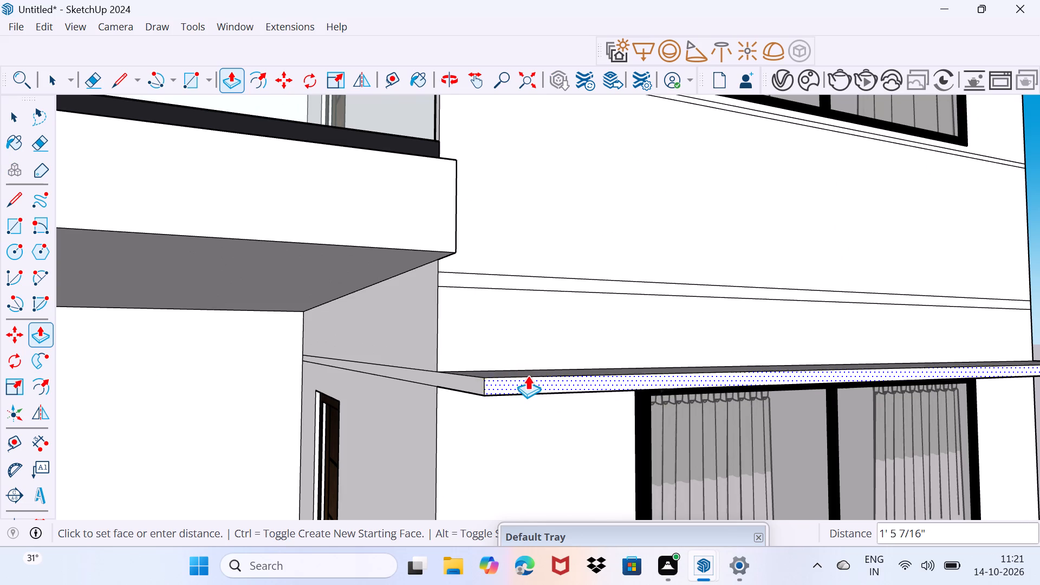
pyautogui.press('0')
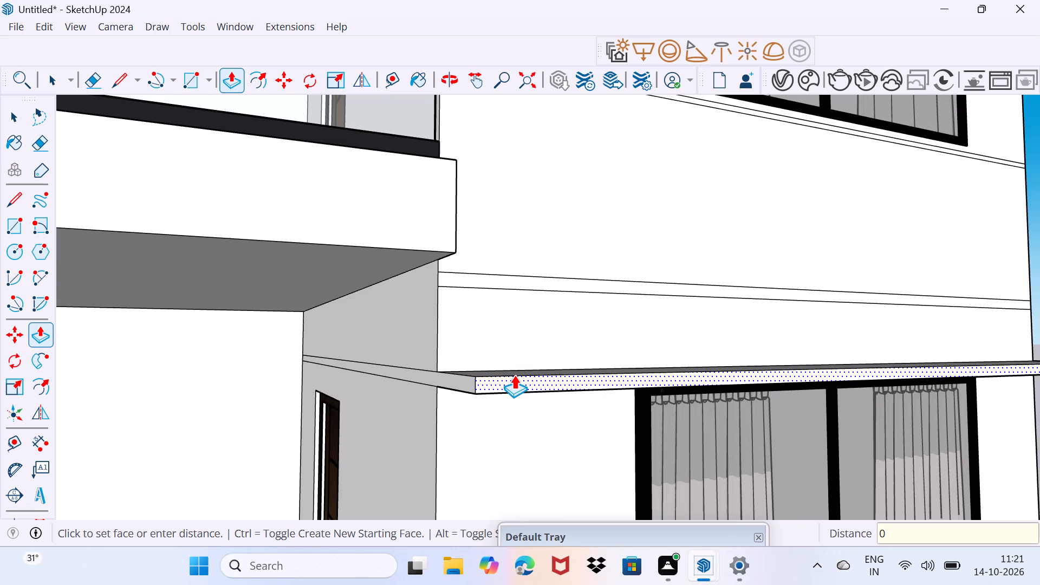
pyautogui.write('.4"')
pyautogui.press('Return')
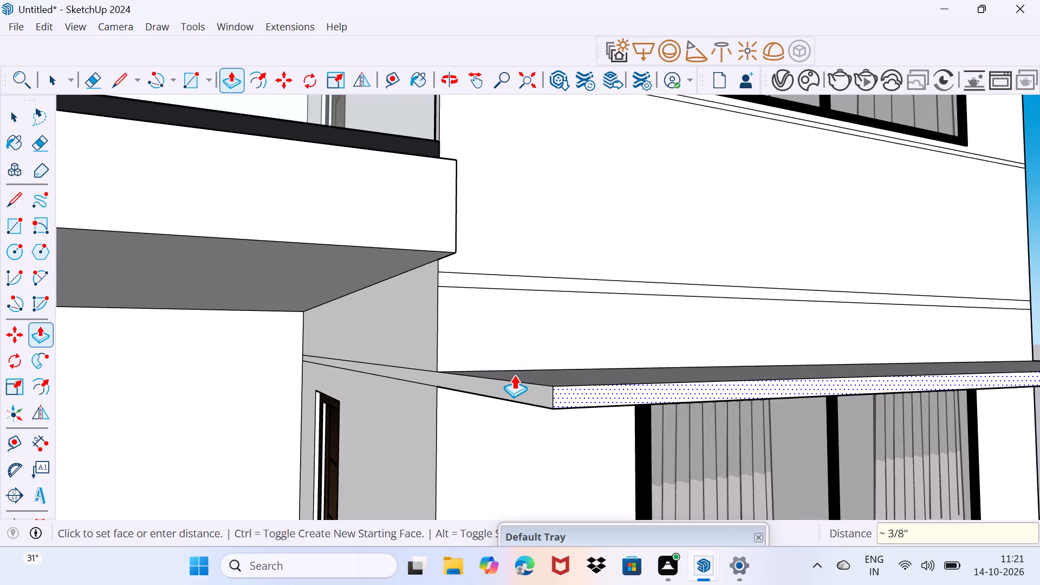
pyautogui.moveTo(565, 401); pyautogui.dragTo(673, 398, button='middle')
pyautogui.click(672, 388)
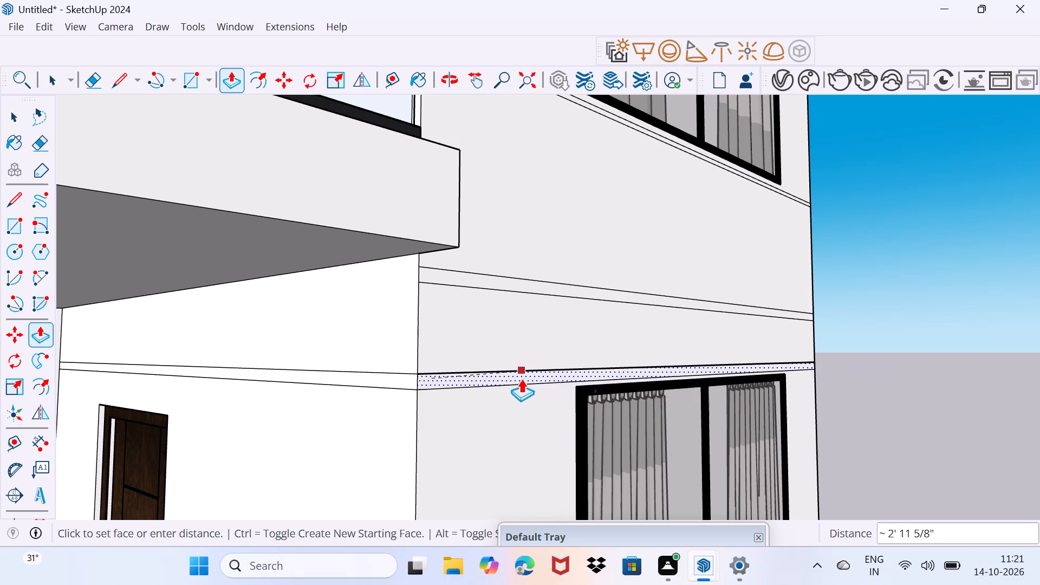
pyautogui.click(480, 381)
pyautogui.press('space')
pyautogui.moveTo(470, 364); pyautogui.dragTo(513, 341)
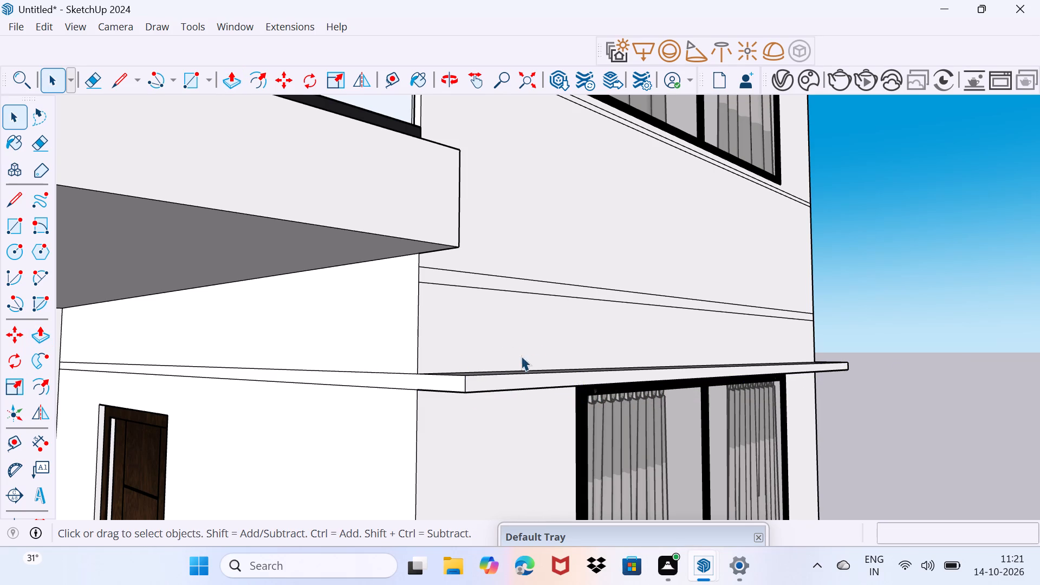
# Extrude the upper narrow wall strip outward about 9 1/16", aligned with the front face of the ledge above the lower curtained window.
pyautogui.moveTo(532, 355); pyautogui.dragTo(544, 341, button='middle')
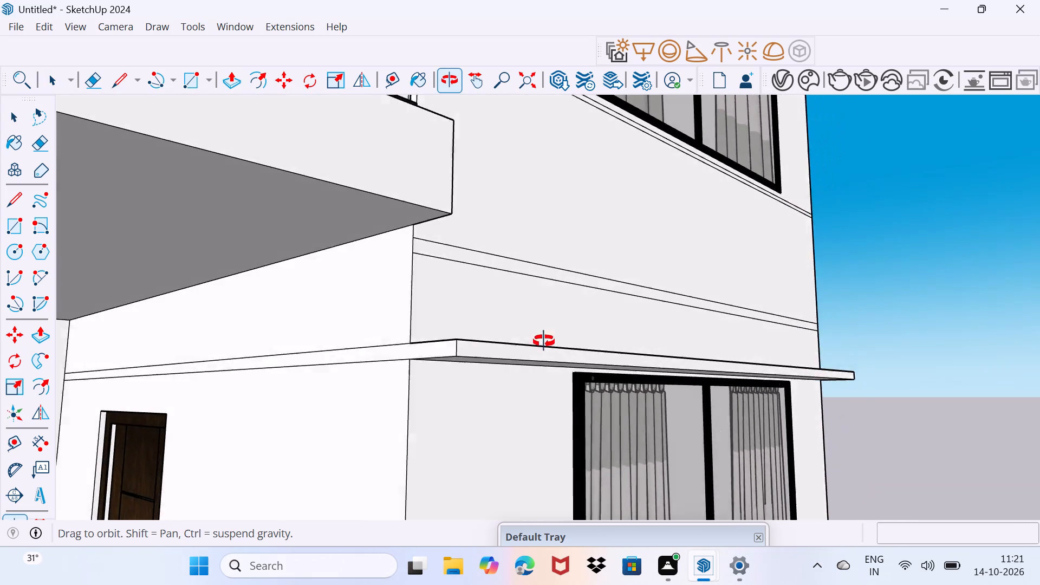
pyautogui.moveTo(544, 341); pyautogui.dragTo(556, 346, button='middle')
pyautogui.click(506, 265)
pyautogui.press('p')
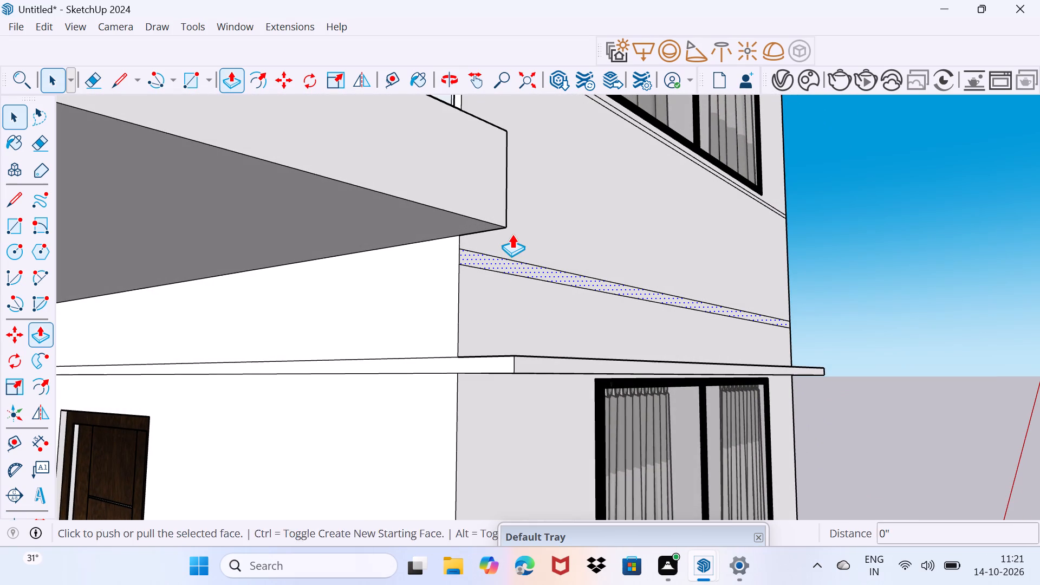
pyautogui.click(512, 234)
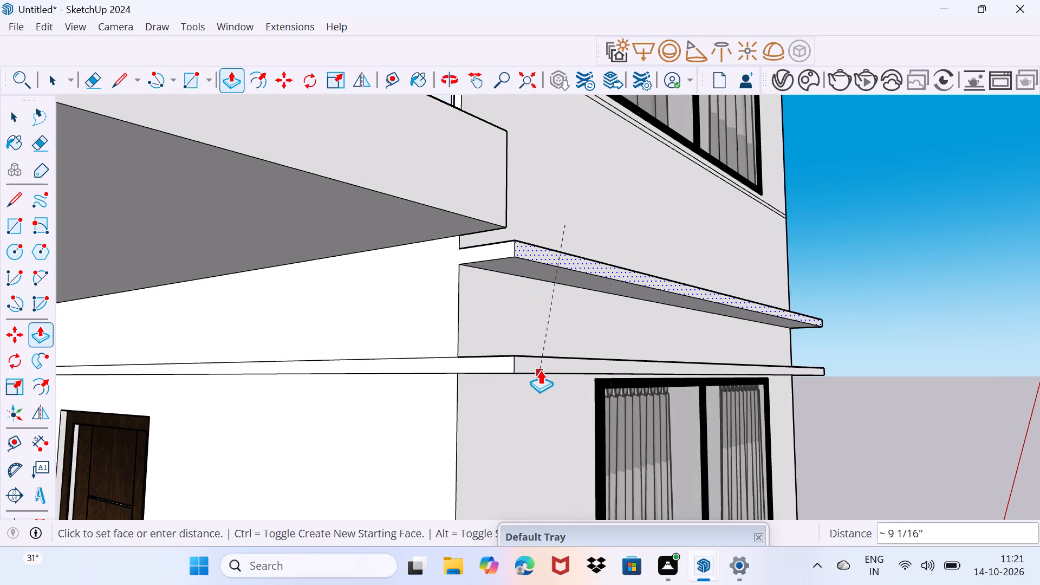
pyautogui.click(539, 372)
pyautogui.press('space')
# Extrude the thin strip just beneath the next curtained window up outward about 9 1/16", aligned with the ledges below it.
pyautogui.moveTo(567, 337); pyautogui.dragTo(518, 359, button='middle')
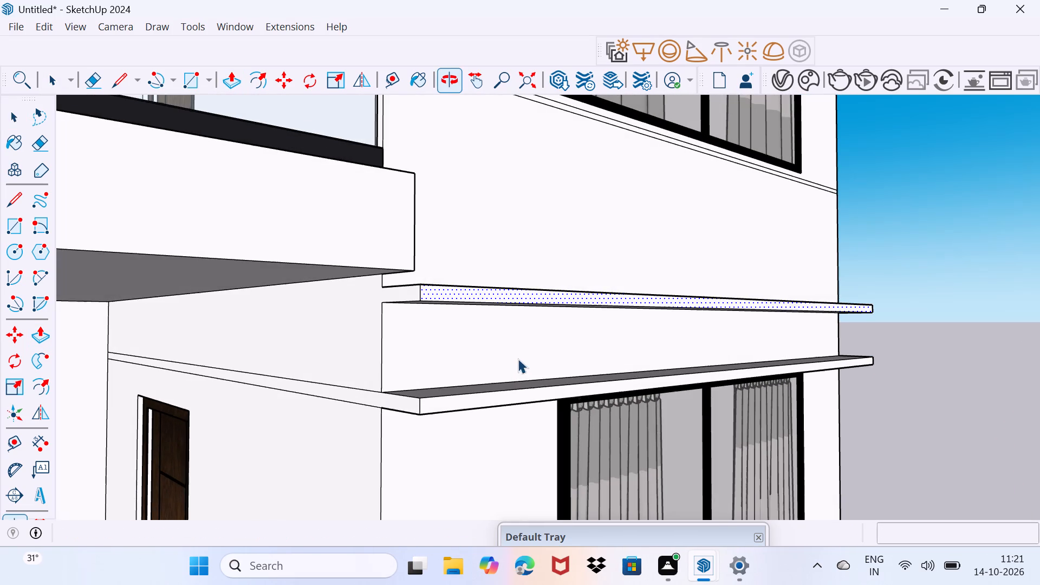
pyautogui.moveTo(518, 356); pyautogui.dragTo(568, 330)
pyautogui.moveTo(591, 332); pyautogui.dragTo(173, 354, button='middle')
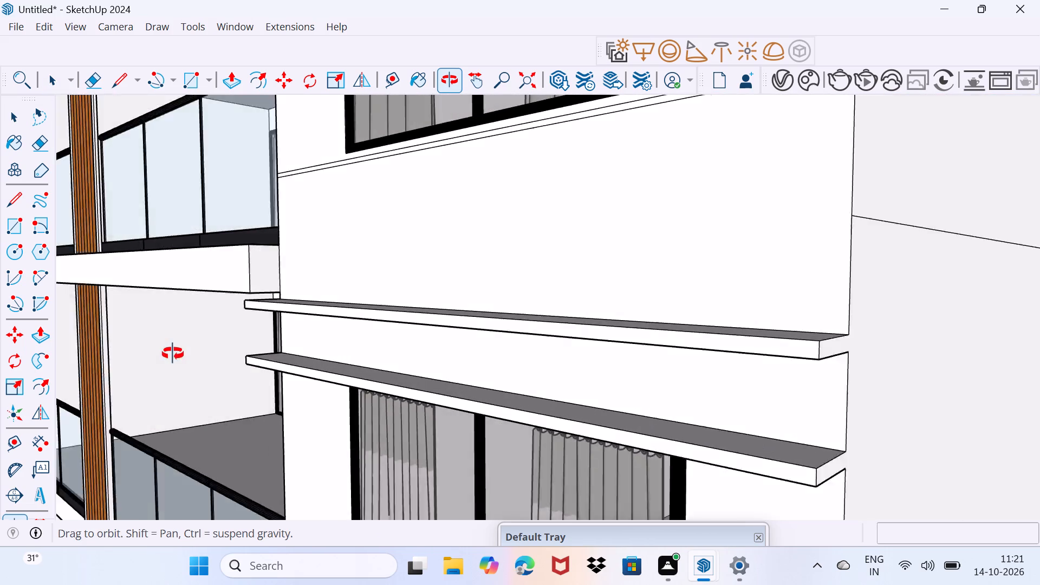
pyautogui.moveTo(173, 354); pyautogui.dragTo(561, 406, button='middle')
pyautogui.scroll(-6, 561, 406)
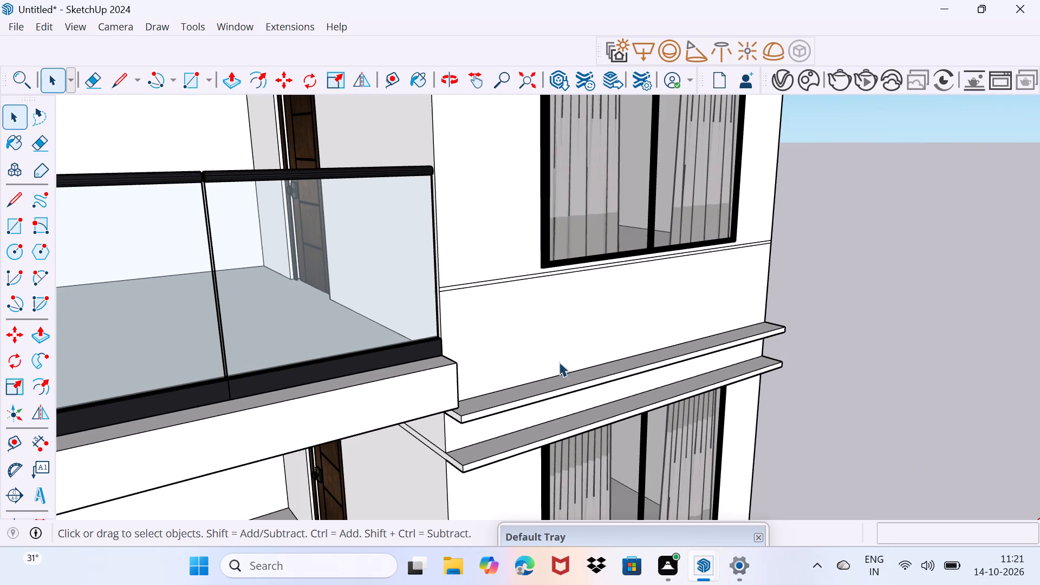
pyautogui.moveTo(535, 341); pyautogui.dragTo(424, 343, button='middle')
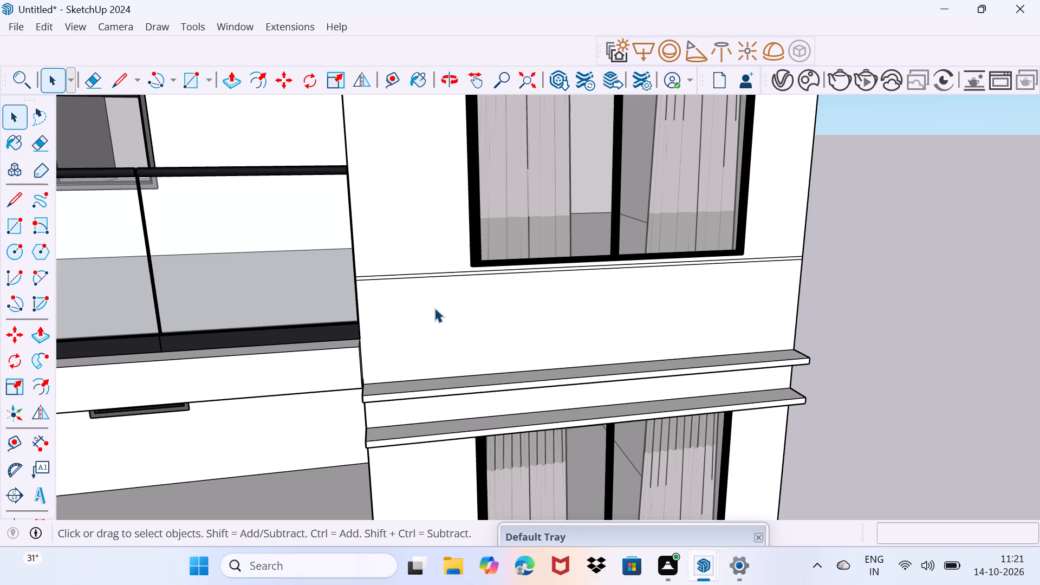
pyautogui.scroll(2, 447, 279)
pyautogui.click(443, 272)
pyautogui.moveTo(444, 277); pyautogui.dragTo(457, 267)
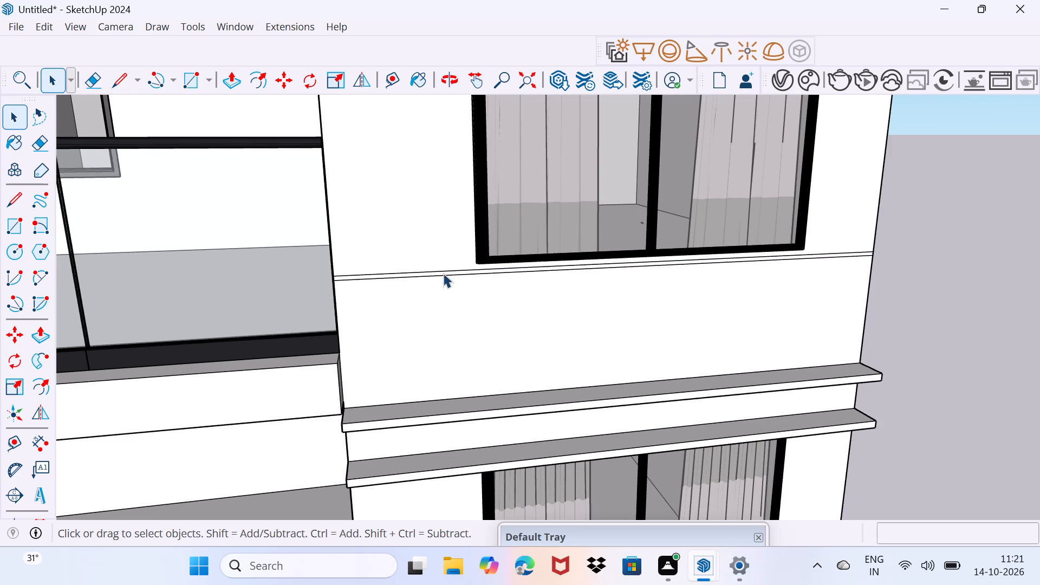
pyautogui.scroll(4, 440, 274)
pyautogui.click(441, 272)
pyautogui.moveTo(441, 272); pyautogui.dragTo(451, 266)
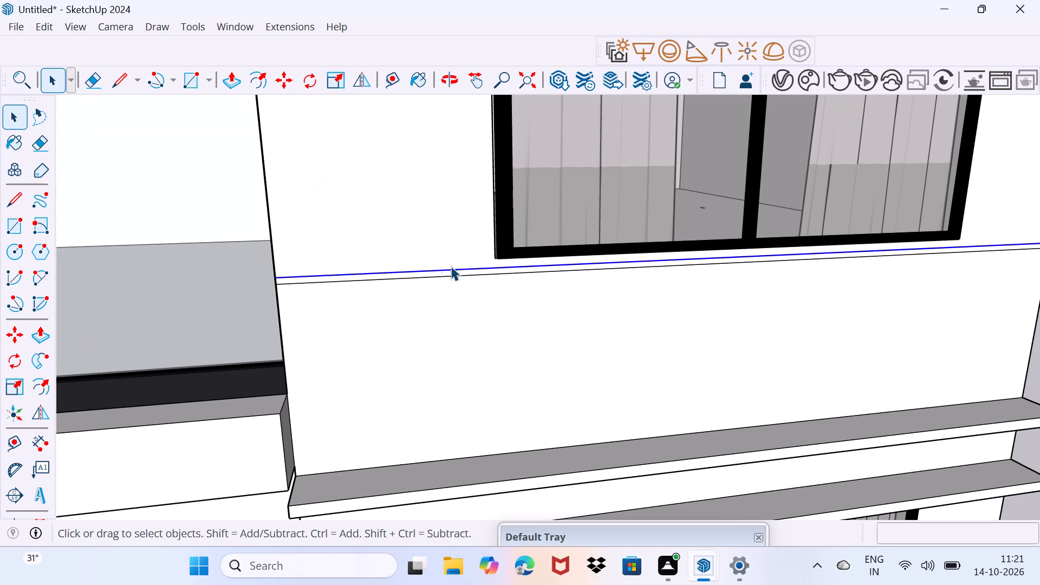
pyautogui.moveTo(451, 266); pyautogui.dragTo(452, 265)
pyautogui.click(439, 272)
pyautogui.moveTo(439, 272); pyautogui.dragTo(479, 243)
pyautogui.scroll(5, 438, 281)
pyautogui.click(439, 271)
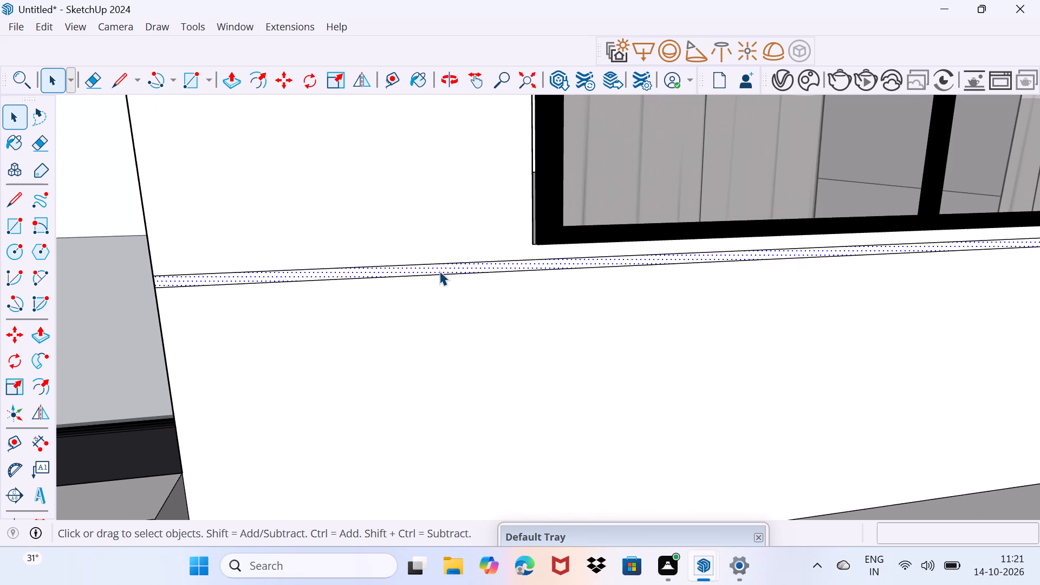
pyautogui.press('p')
pyautogui.click(439, 271)
pyautogui.scroll(-8, 452, 285)
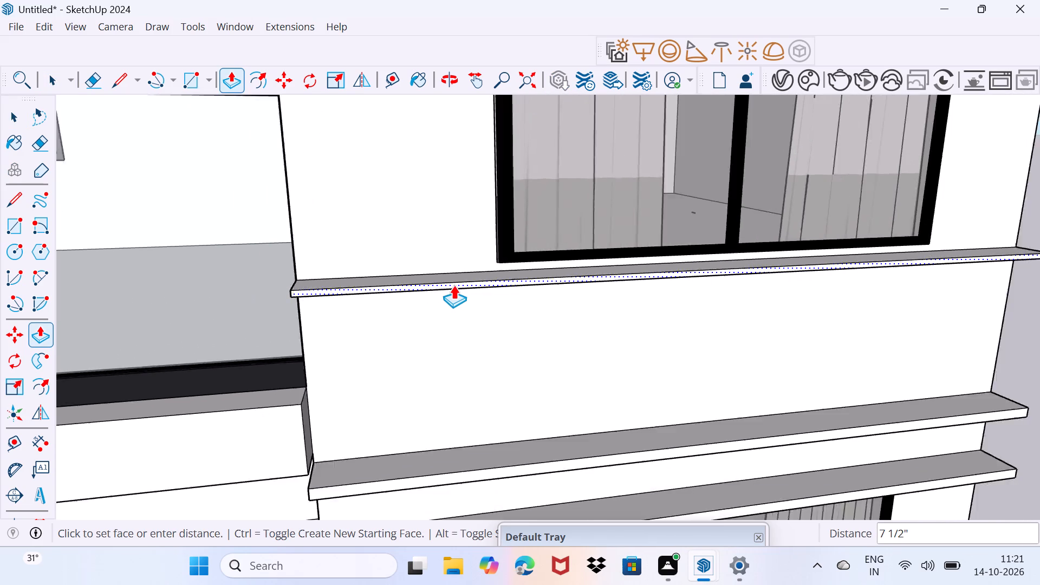
pyautogui.scroll(-5, 453, 285)
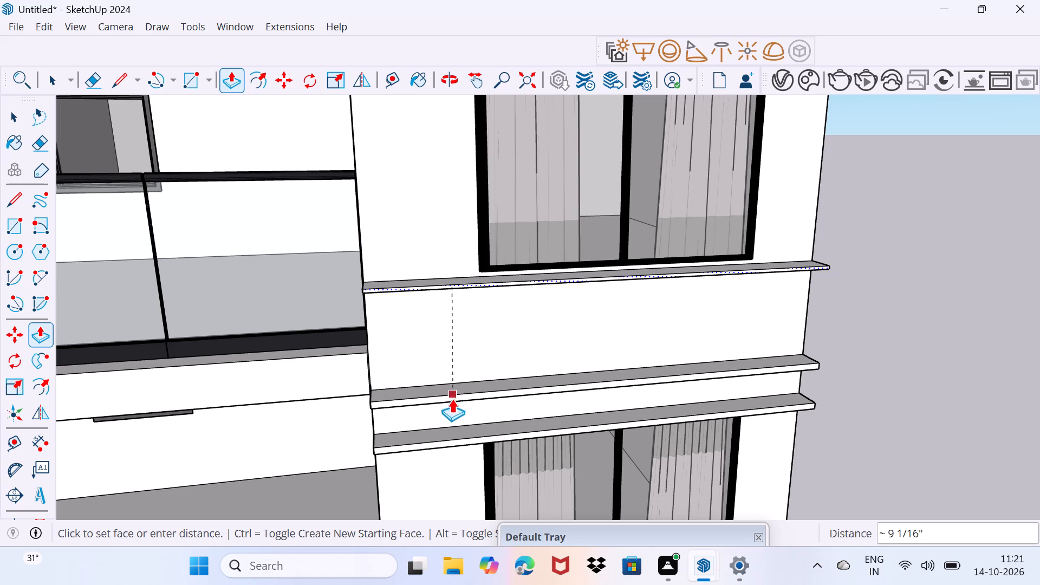
pyautogui.click(451, 399)
pyautogui.press('space')
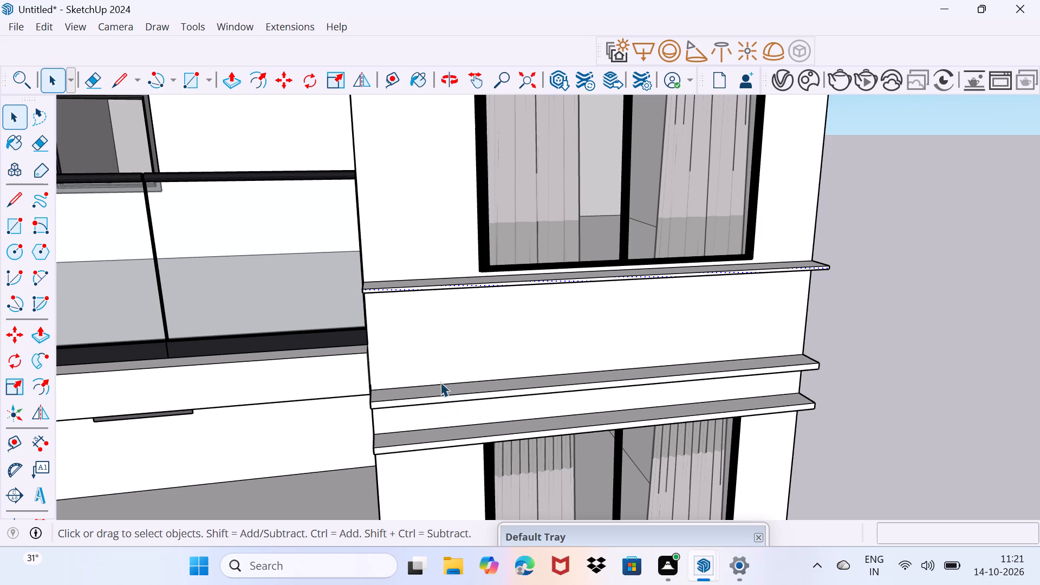
# Examine the three ledges and the plain wall between the curtained windows on the floors above.
pyautogui.moveTo(413, 348); pyautogui.dragTo(520, 304)
pyautogui.moveTo(469, 381); pyautogui.dragTo(603, 319, button='middle')
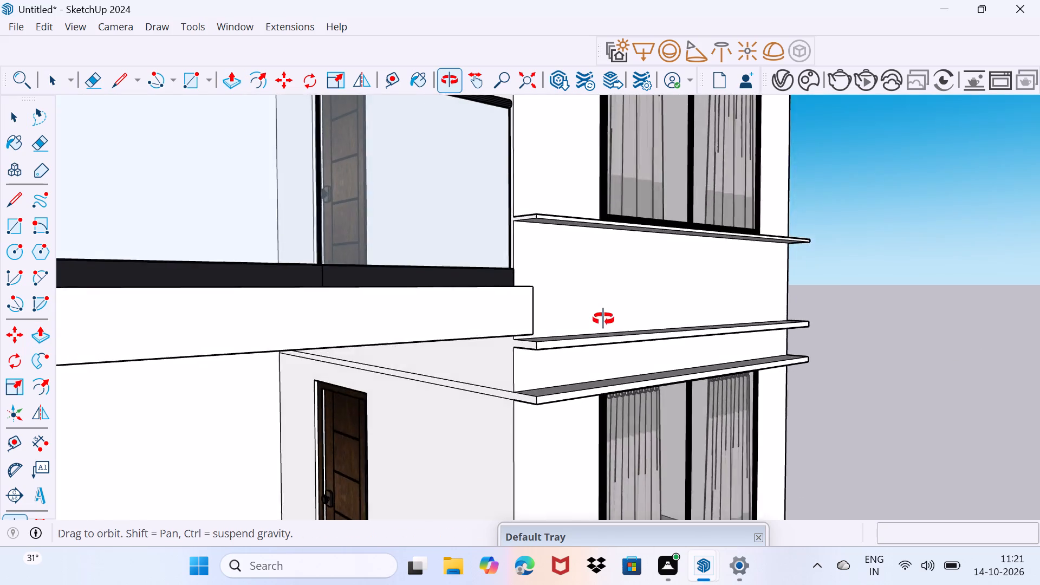
pyautogui.moveTo(603, 319); pyautogui.dragTo(428, 352, button='middle')
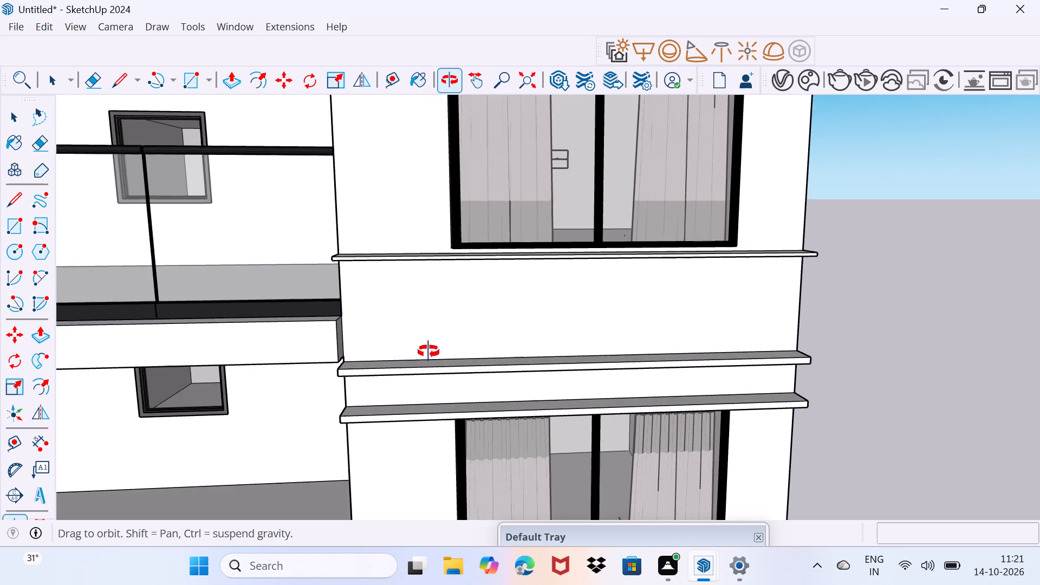
pyautogui.moveTo(428, 352); pyautogui.dragTo(430, 350, button='middle')
pyautogui.keyDown('shift'); pyautogui.moveTo(468, 318); pyautogui.dragTo(411, 445, button='middle'); pyautogui.keyUp('shift')
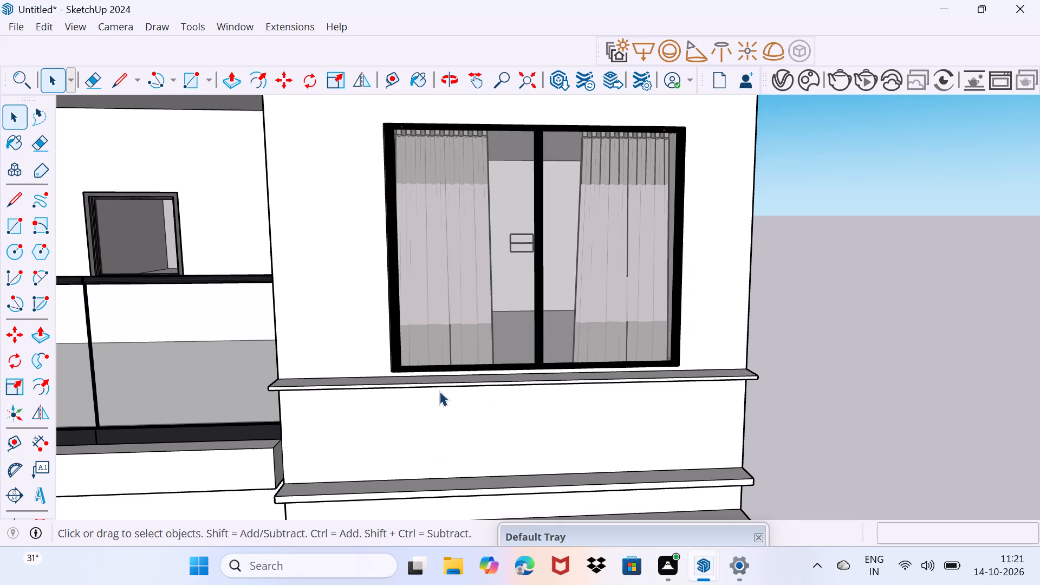
pyautogui.keyDown('shift'); pyautogui.moveTo(469, 338); pyautogui.dragTo(421, 466, button='middle'); pyautogui.keyUp('shift')
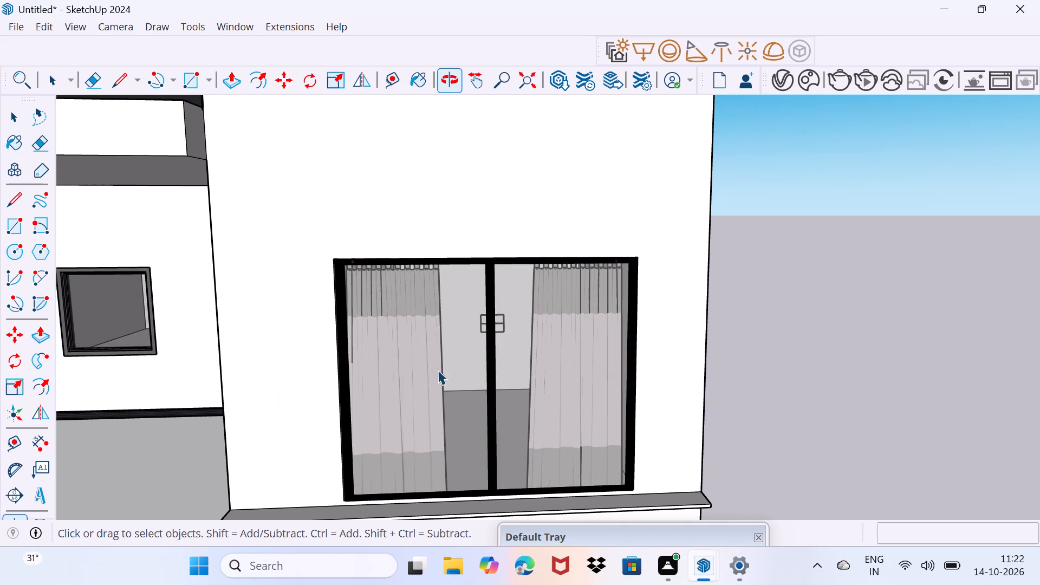
pyautogui.scroll(-7, 440, 360)
pyautogui.scroll(3, 392, 257)
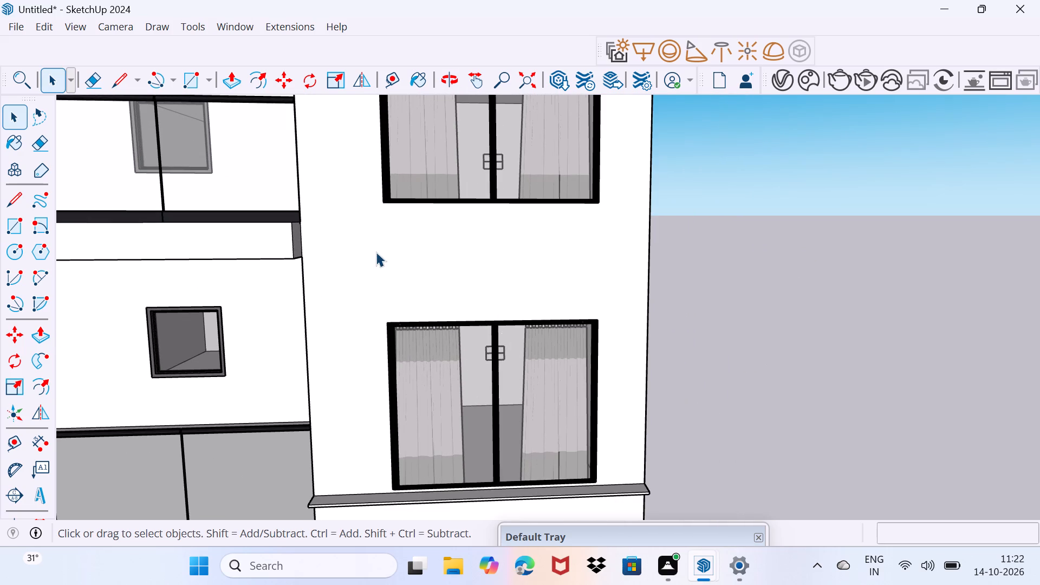
pyautogui.scroll(-4, 354, 277)
pyautogui.scroll(3, 343, 275)
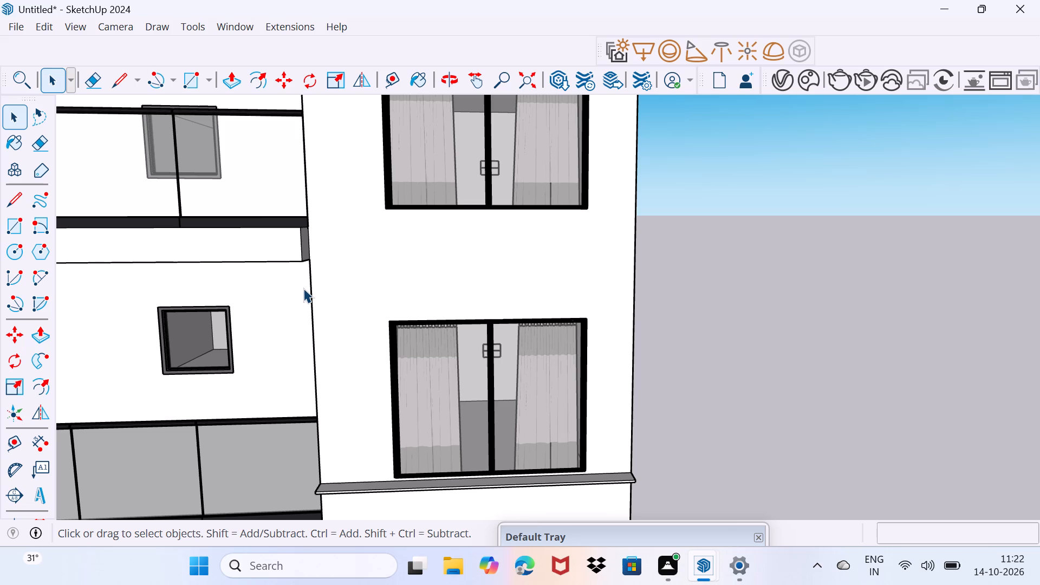
pyautogui.scroll(-3, 303, 288)
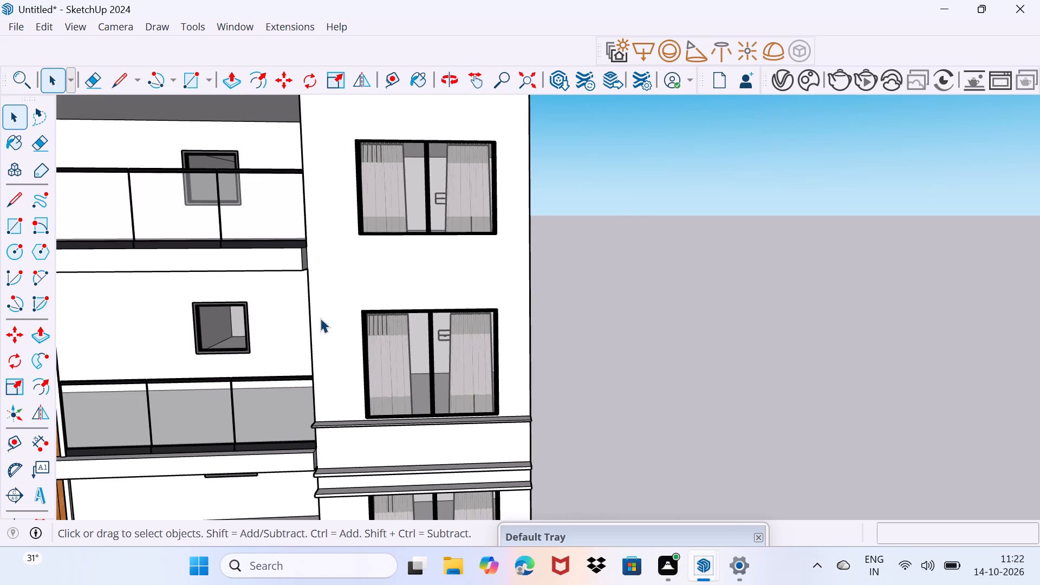
pyautogui.moveTo(320, 318); pyautogui.dragTo(354, 297, button='middle')
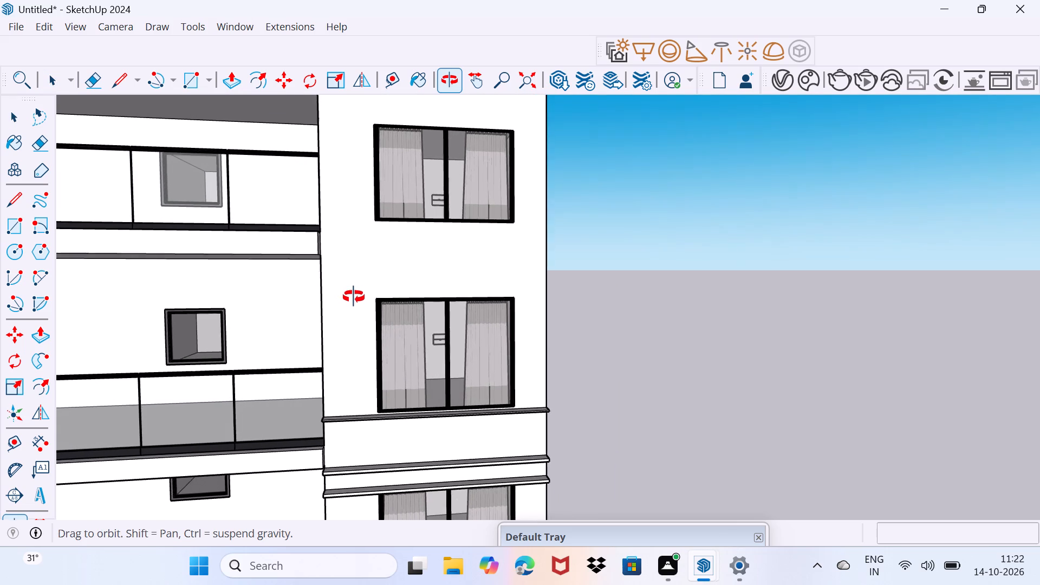
pyautogui.moveTo(354, 297); pyautogui.dragTo(359, 297, button='middle')
pyautogui.scroll(4, 335, 271)
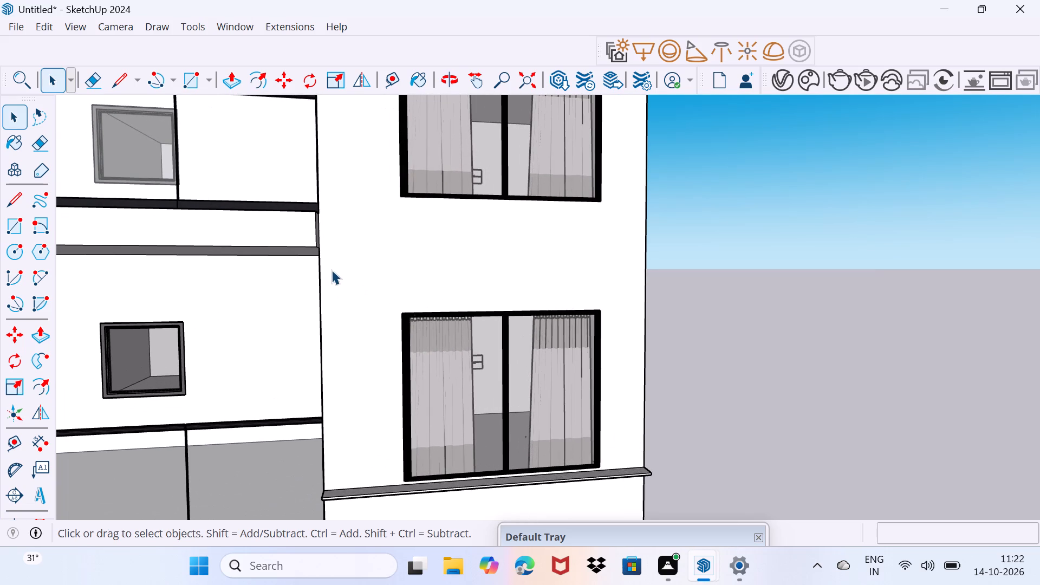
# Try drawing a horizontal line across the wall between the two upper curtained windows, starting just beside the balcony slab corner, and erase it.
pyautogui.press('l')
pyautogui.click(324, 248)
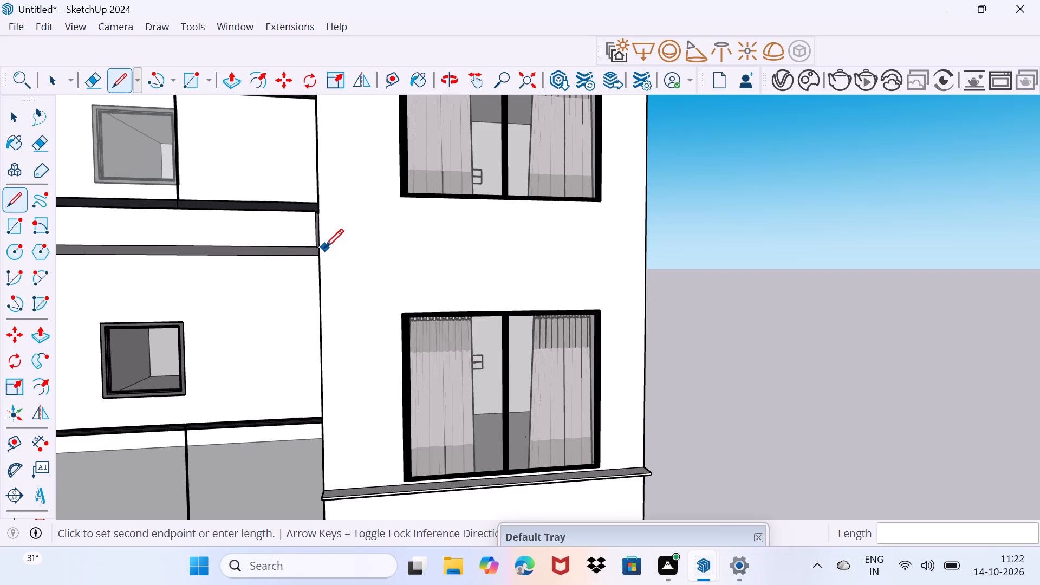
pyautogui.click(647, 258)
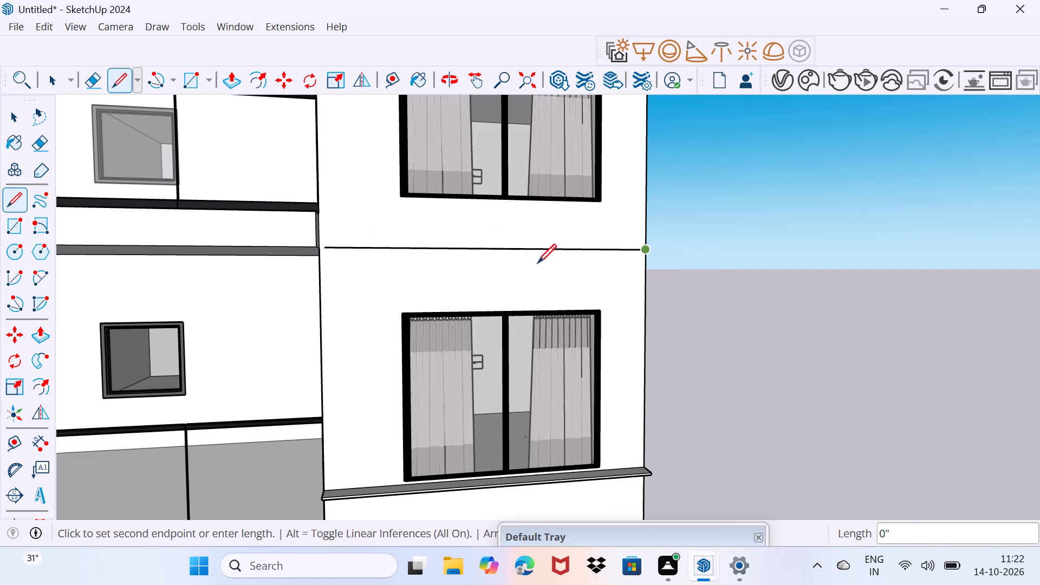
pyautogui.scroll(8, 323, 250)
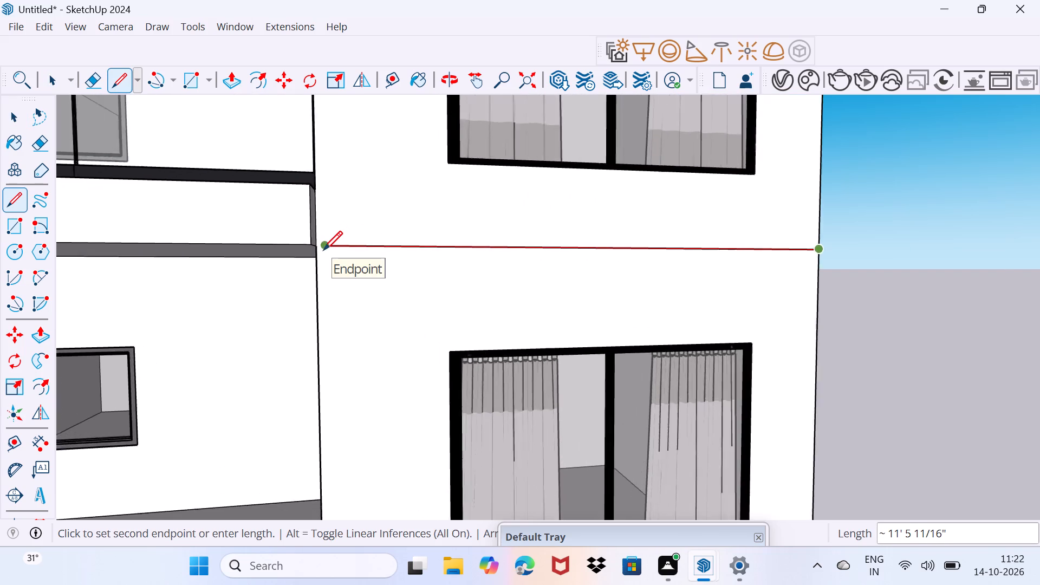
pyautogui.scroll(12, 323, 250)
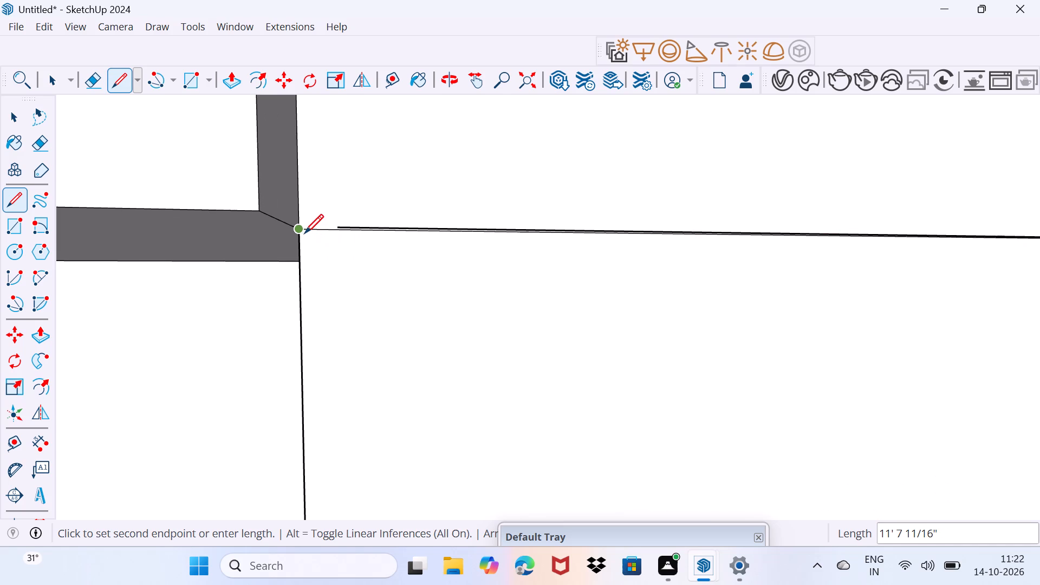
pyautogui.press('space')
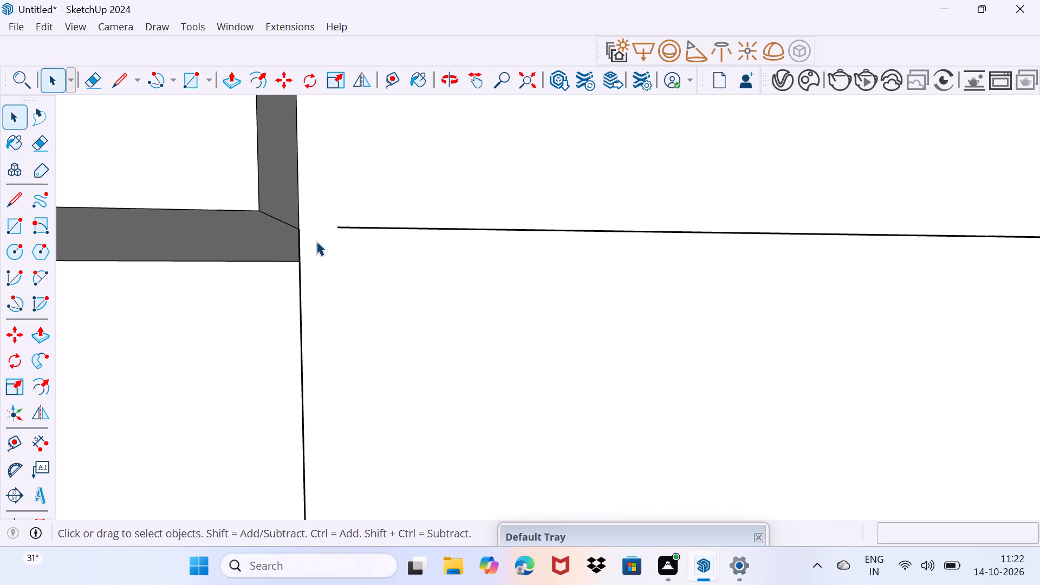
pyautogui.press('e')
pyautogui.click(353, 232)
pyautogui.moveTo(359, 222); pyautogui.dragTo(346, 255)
# Draw a horizontal line about 11' 8" long across the wall between the upper windows, from the balcony slab's bottom corner to the far wall edge.
pyautogui.scroll(-3, 353, 262)
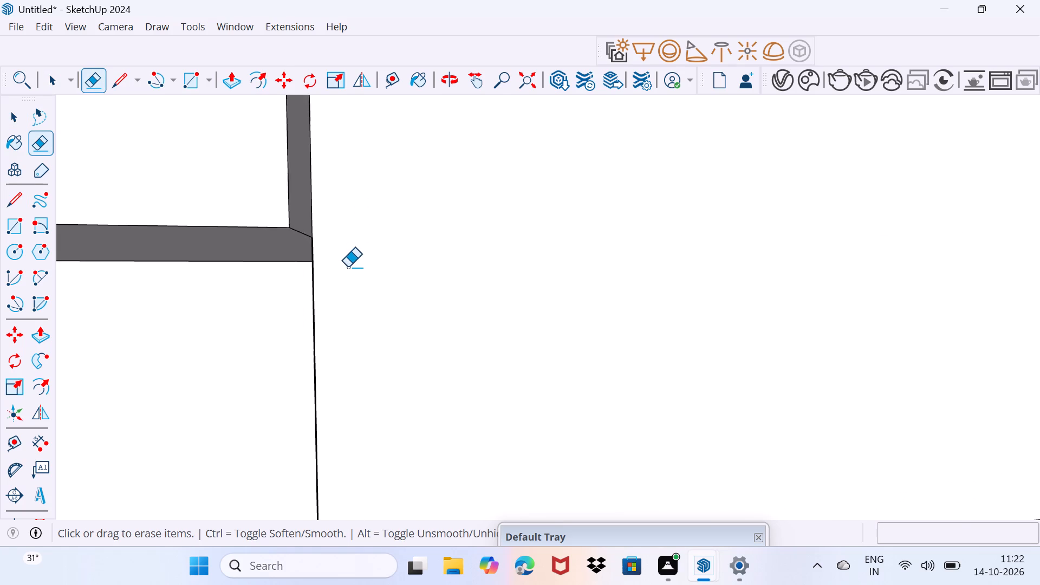
pyautogui.scroll(-15, 348, 267)
pyautogui.middleClick(347, 275)
pyautogui.moveTo(369, 278); pyautogui.dragTo(272, 295, button='middle')
pyautogui.scroll(2, 277, 294)
pyautogui.press('space')
pyautogui.write('L')
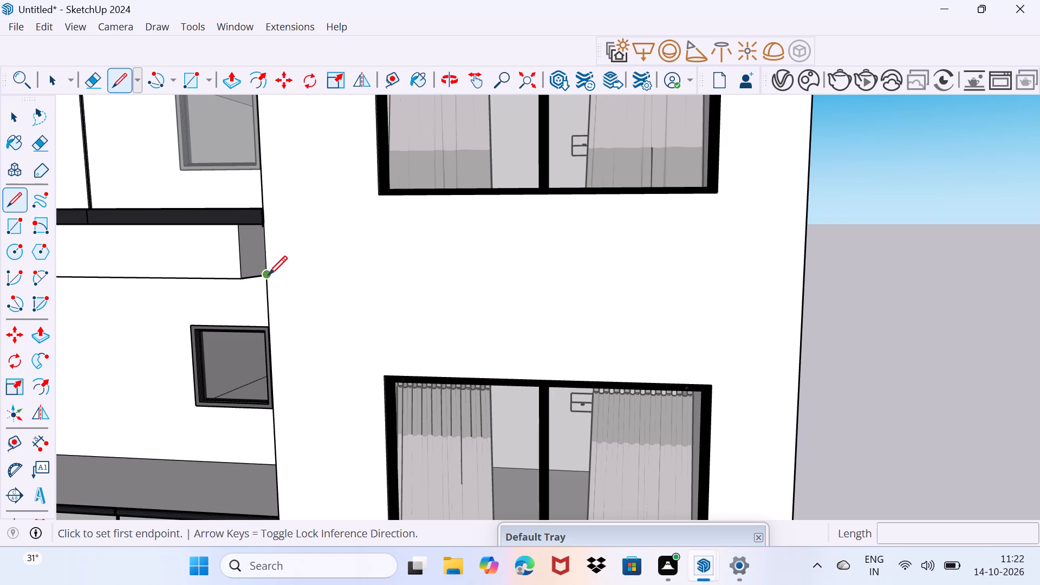
pyautogui.click(268, 275)
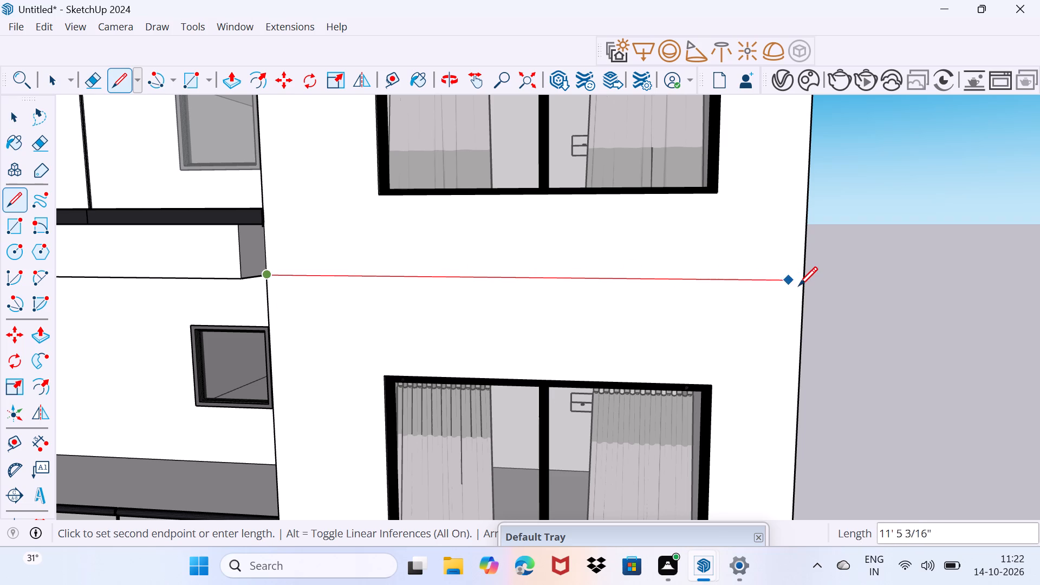
pyautogui.click(803, 285)
pyautogui.press('space')
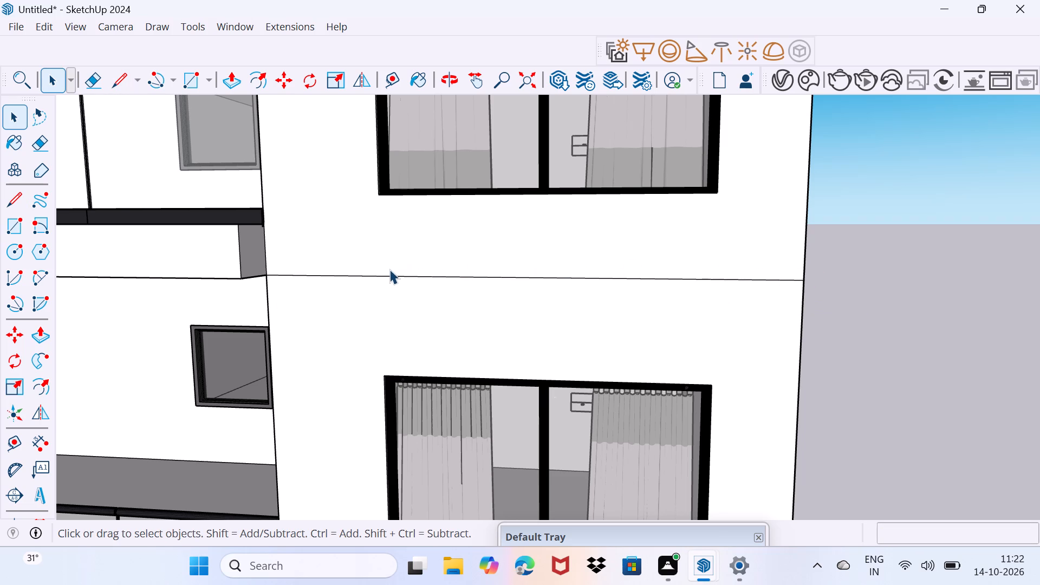
# Copy the new horizontal wall line straight down to just above the lower curtained window's frame.
pyautogui.moveTo(336, 301); pyautogui.dragTo(369, 291, button='middle')
pyautogui.moveTo(369, 291); pyautogui.dragTo(394, 278, button='middle')
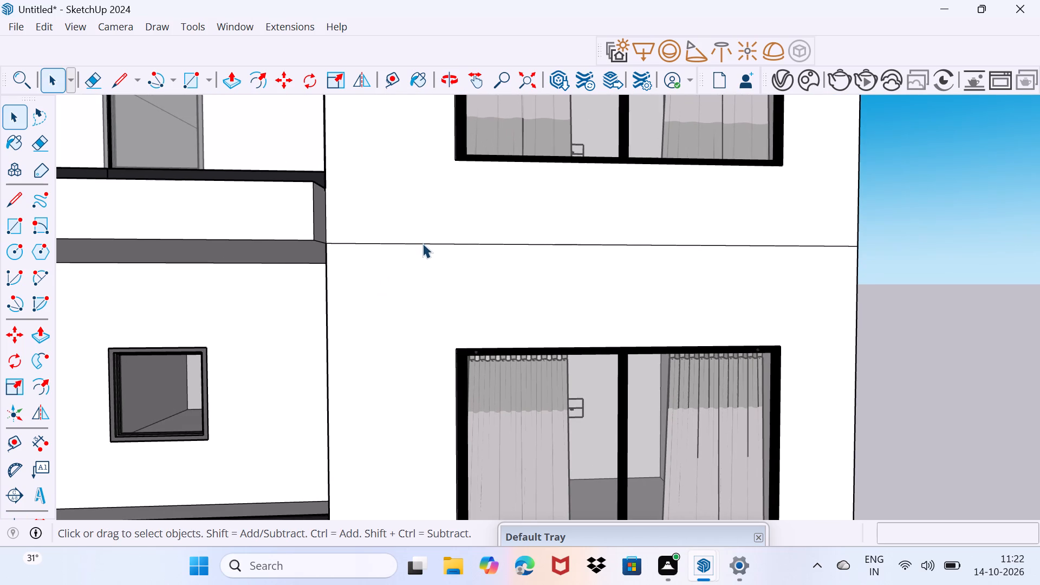
pyautogui.click(422, 243)
pyautogui.press('m')
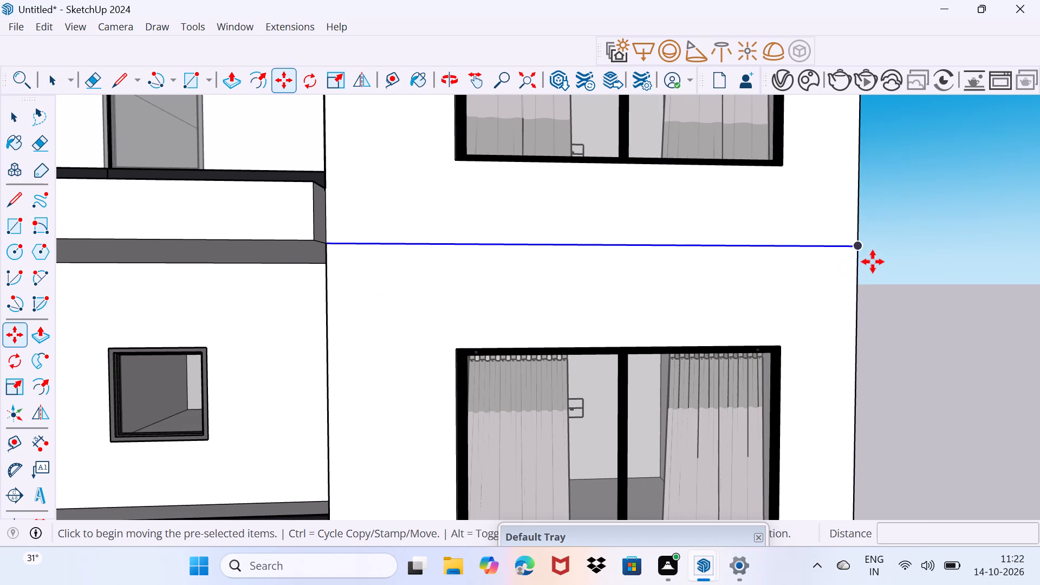
pyautogui.click(859, 244)
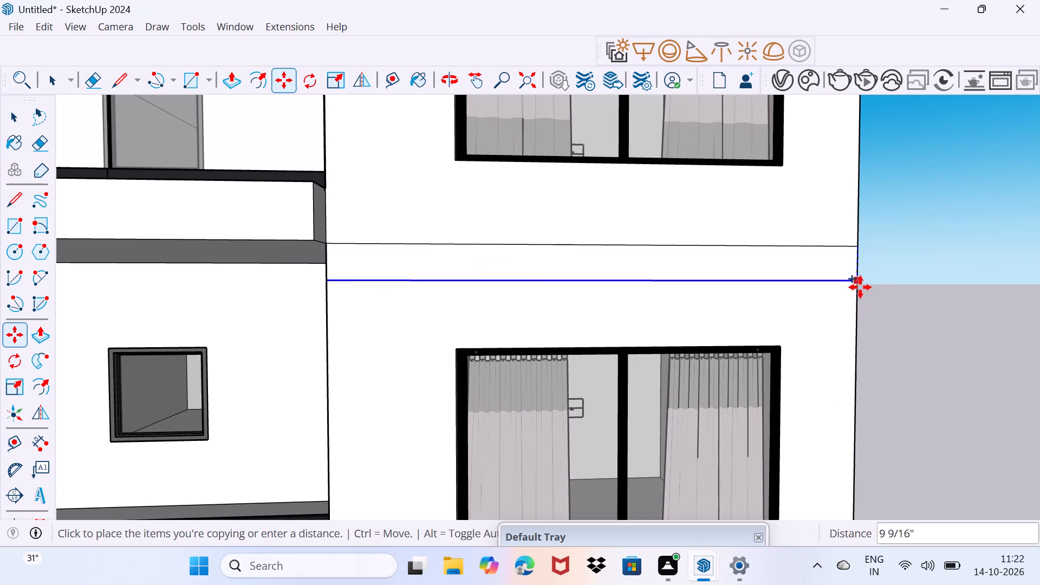
pyautogui.click(858, 327)
pyautogui.press('space')
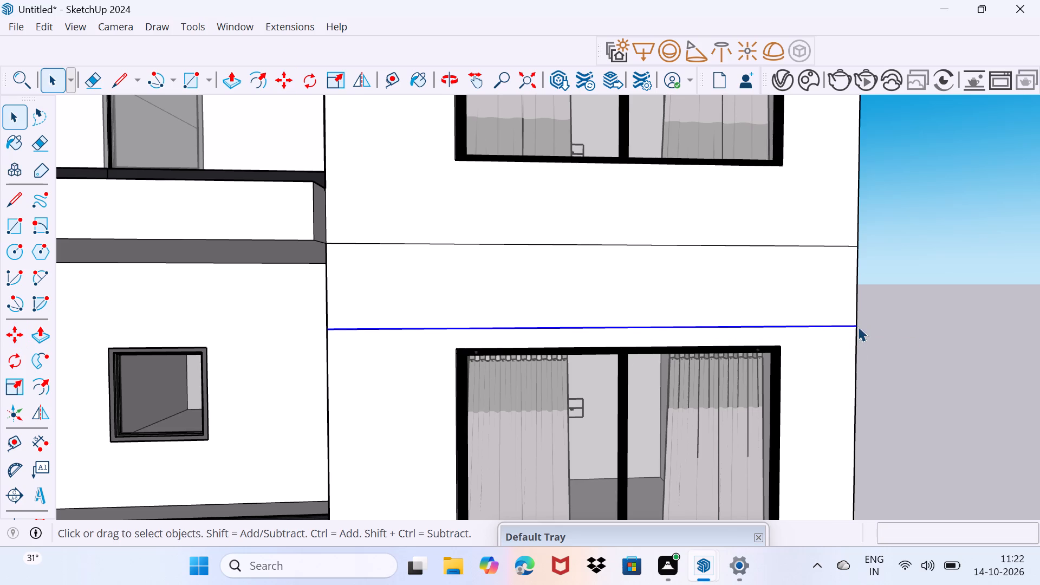
pyautogui.moveTo(833, 308); pyautogui.dragTo(849, 287)
# Copy both horizontal lines between the upper windows 1" downward to outline two thin strips.
pyautogui.click(836, 245)
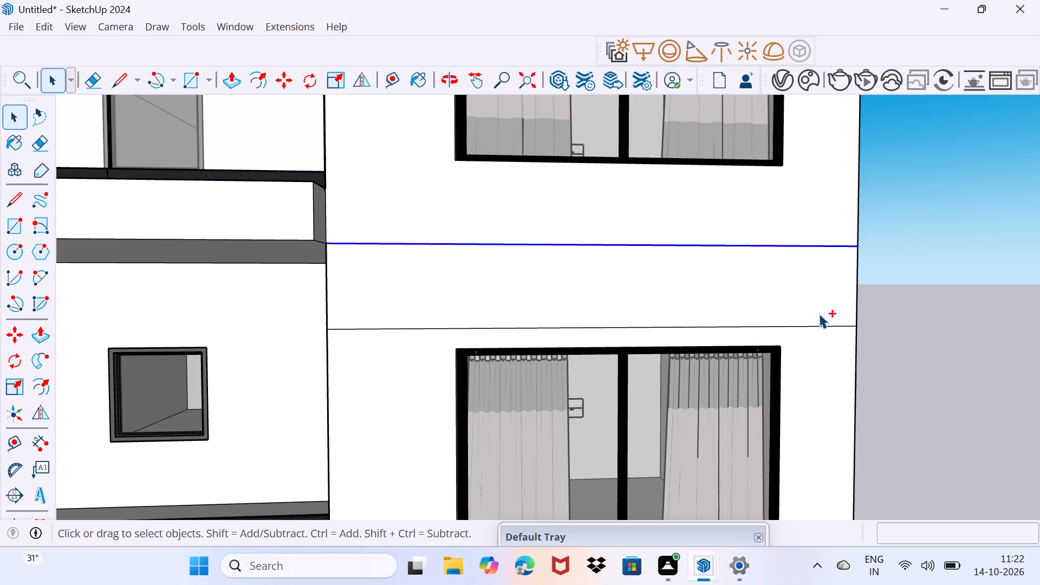
pyautogui.keyDown('ctrl'); pyautogui.click(819, 325); pyautogui.keyUp('ctrl')
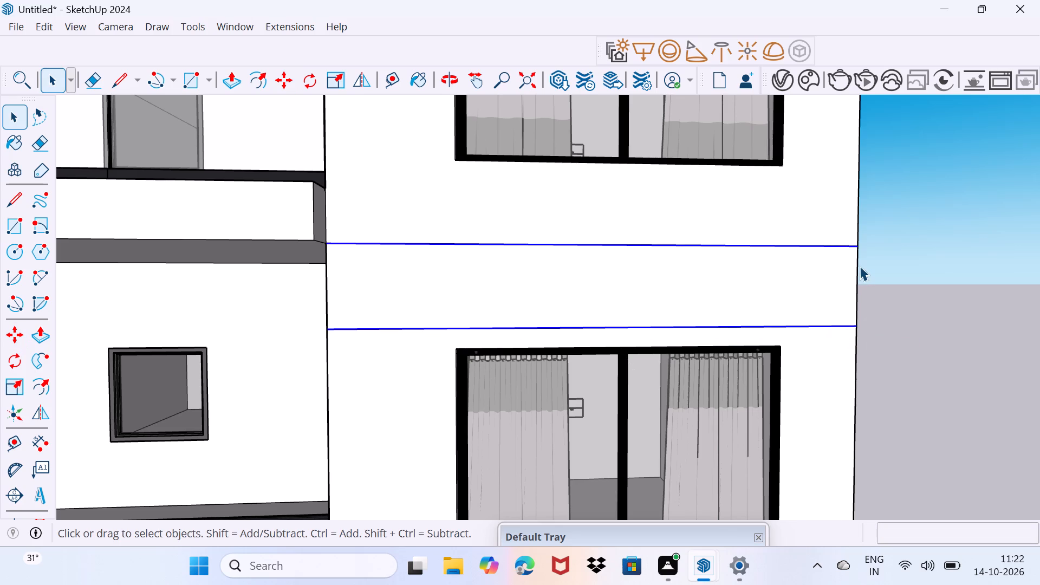
pyautogui.press('m')
pyautogui.click(855, 250)
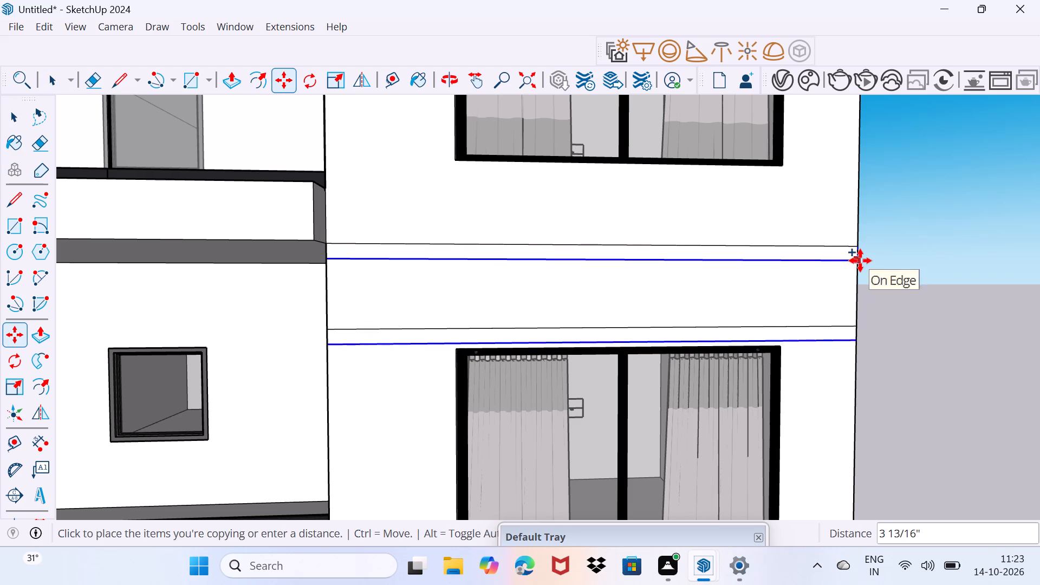
pyautogui.press('1')
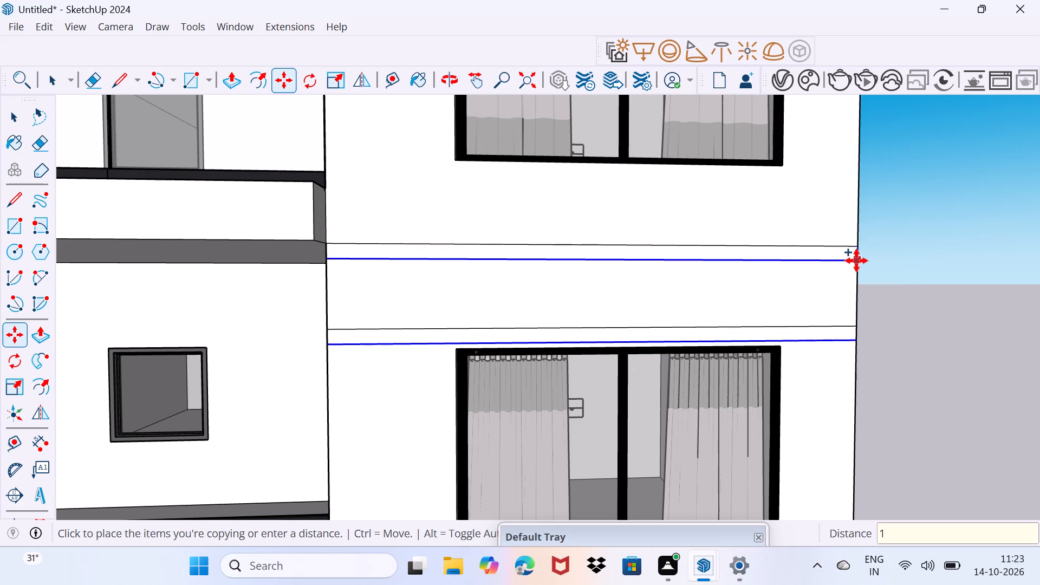
pyautogui.hotkey('shift', '"')
pyautogui.press('Return')
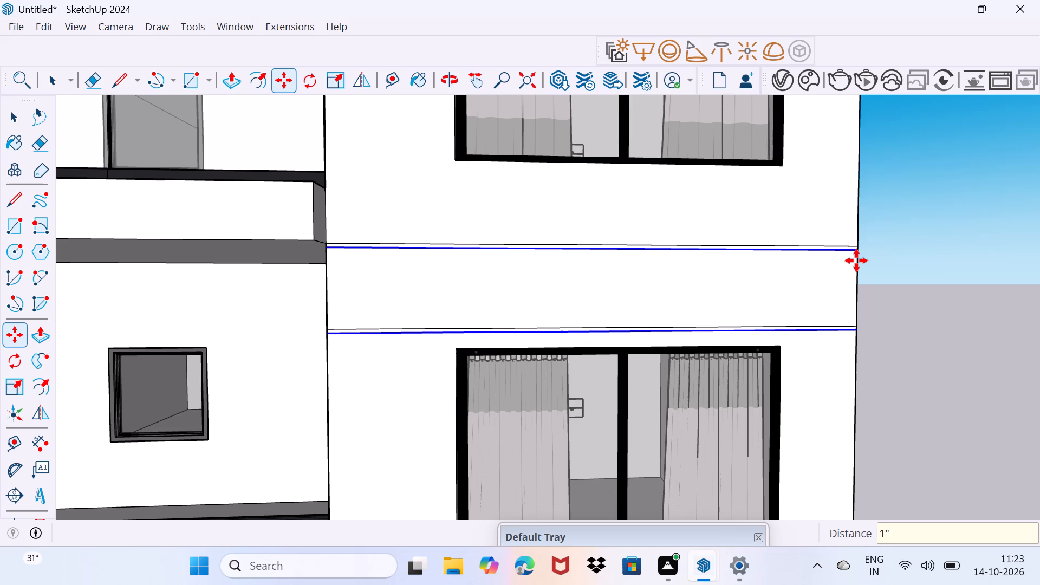
pyautogui.press('space')
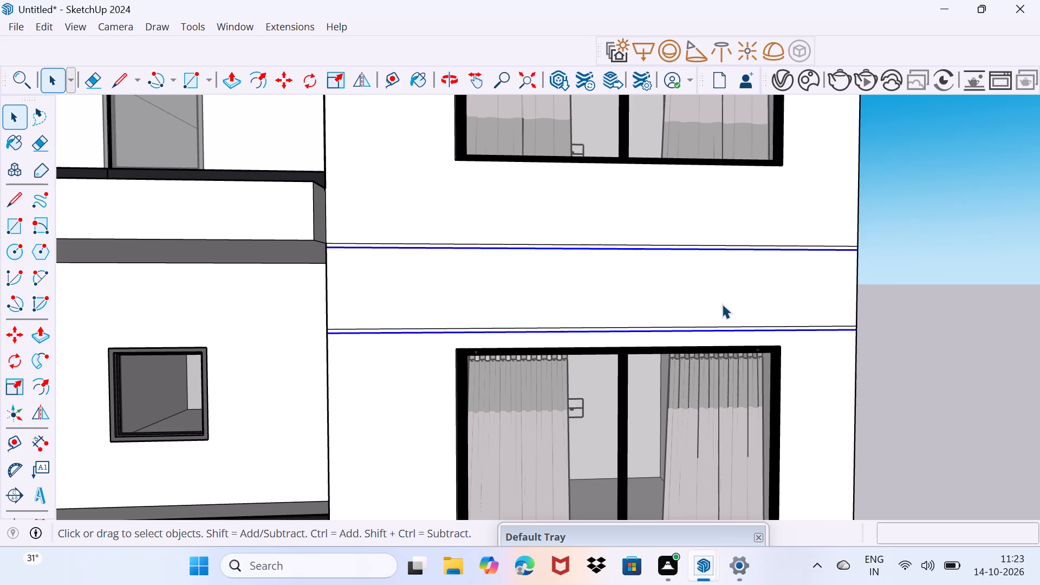
pyautogui.moveTo(719, 290); pyautogui.dragTo(755, 252)
# Extrude the thin strip just above the lower curtained window outward about 9 1/16", aligned with the ledge beneath that window.
pyautogui.scroll(3, 734, 292)
pyautogui.moveTo(731, 309); pyautogui.dragTo(737, 309, button='middle')
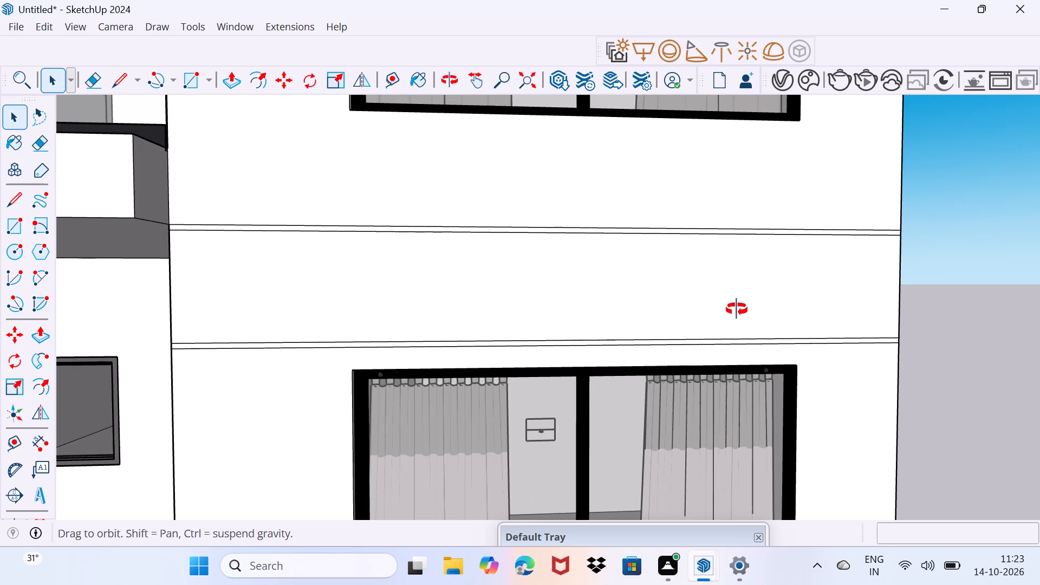
pyautogui.moveTo(737, 309); pyautogui.dragTo(818, 270, button='middle')
pyautogui.scroll(-11, 818, 270)
pyautogui.moveTo(770, 303); pyautogui.dragTo(701, 333, button='middle')
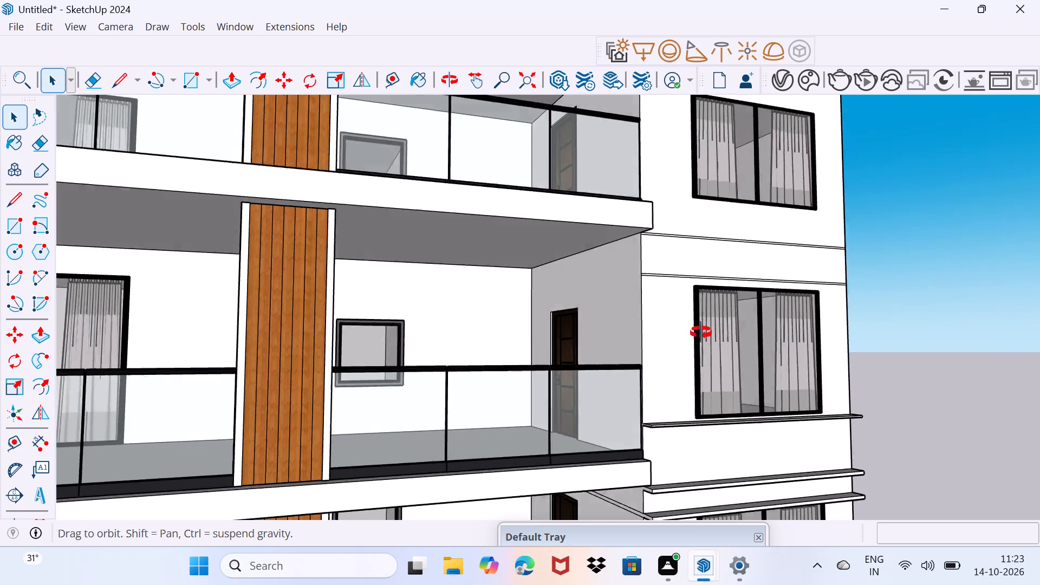
pyautogui.moveTo(701, 333); pyautogui.dragTo(646, 361, button='middle')
pyautogui.scroll(3, 637, 306)
pyautogui.keyDown('shift'); pyautogui.moveTo(641, 308); pyautogui.dragTo(647, 211, button='middle'); pyautogui.keyUp('shift')
pyautogui.scroll(7, 635, 207)
pyautogui.click(626, 185)
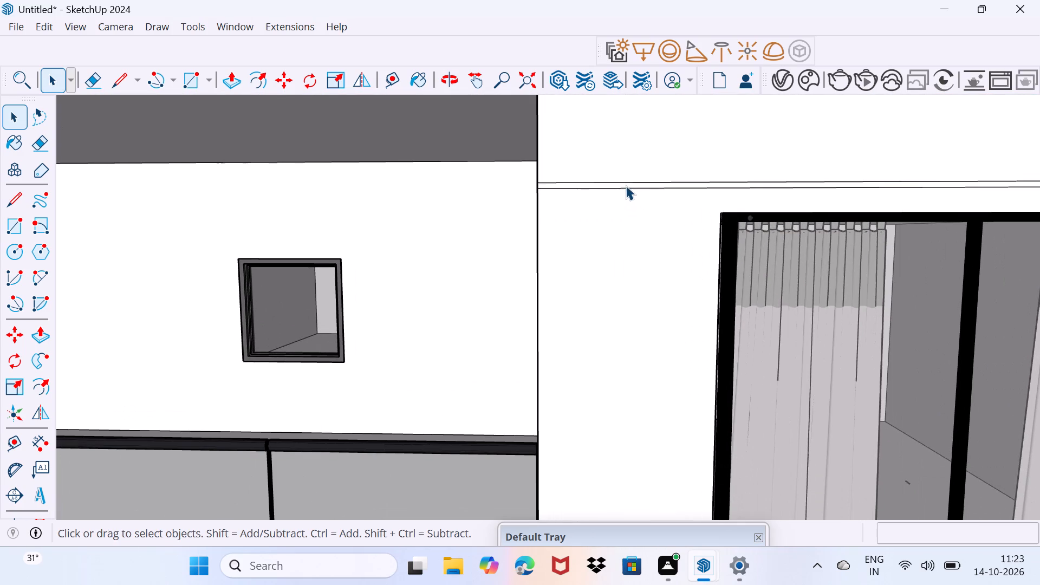
pyautogui.moveTo(624, 188); pyautogui.dragTo(637, 174)
pyautogui.click(627, 184)
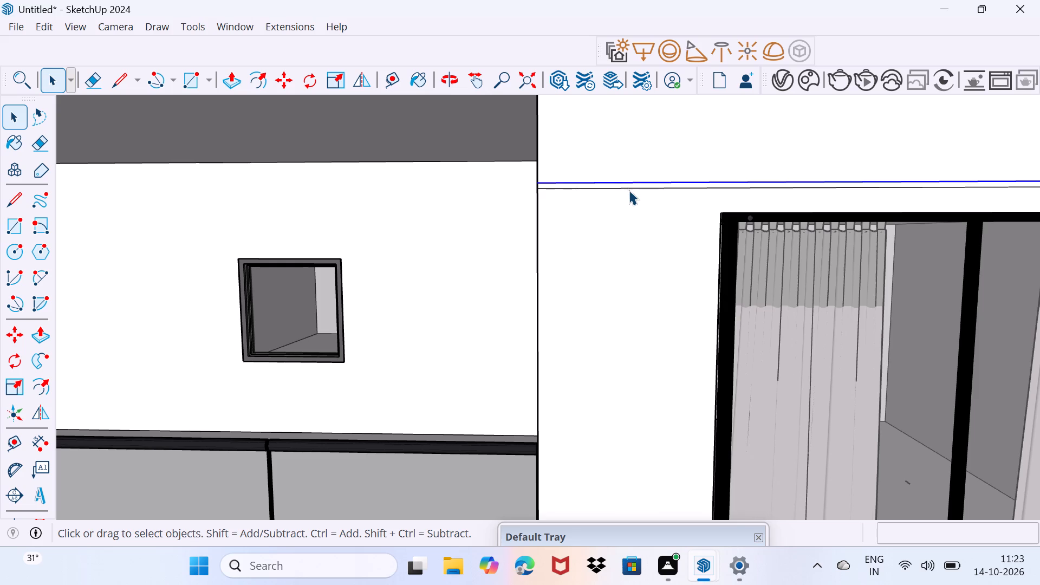
pyautogui.moveTo(629, 190); pyautogui.dragTo(655, 162)
pyautogui.scroll(4, 636, 183)
pyautogui.click(638, 187)
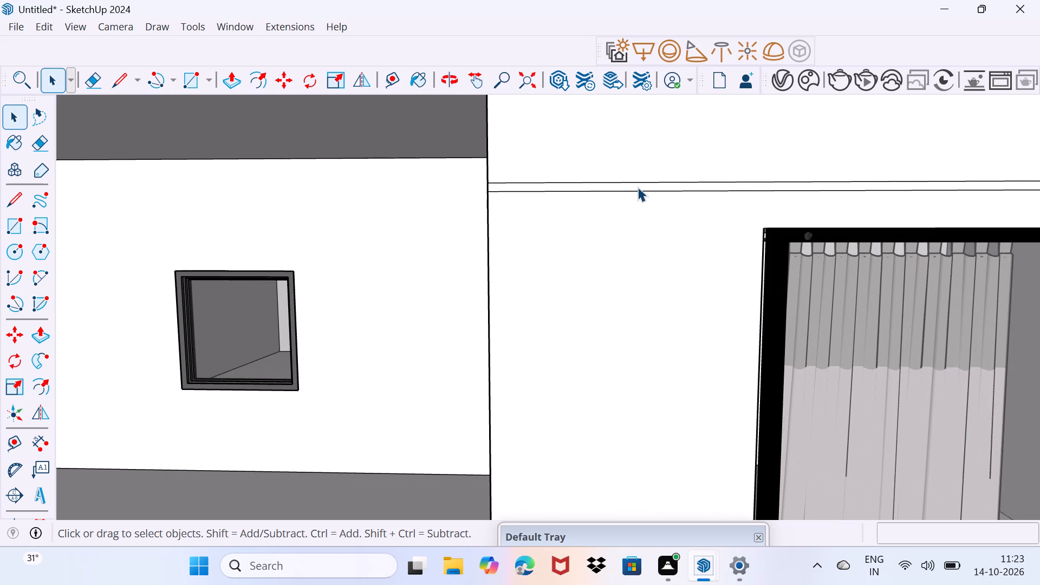
pyautogui.scroll(-12, 638, 187)
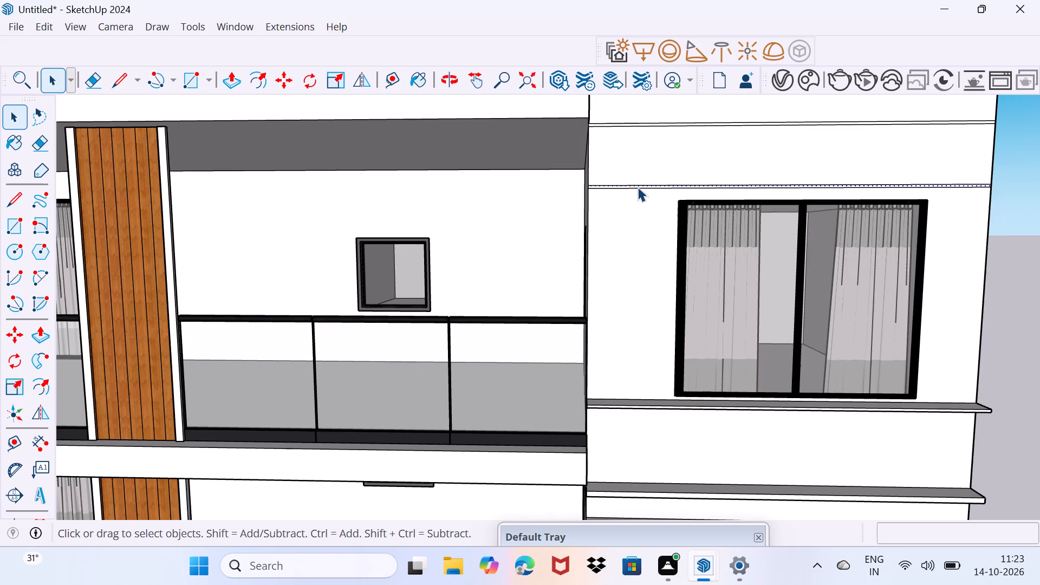
pyautogui.press('p')
pyautogui.click(638, 187)
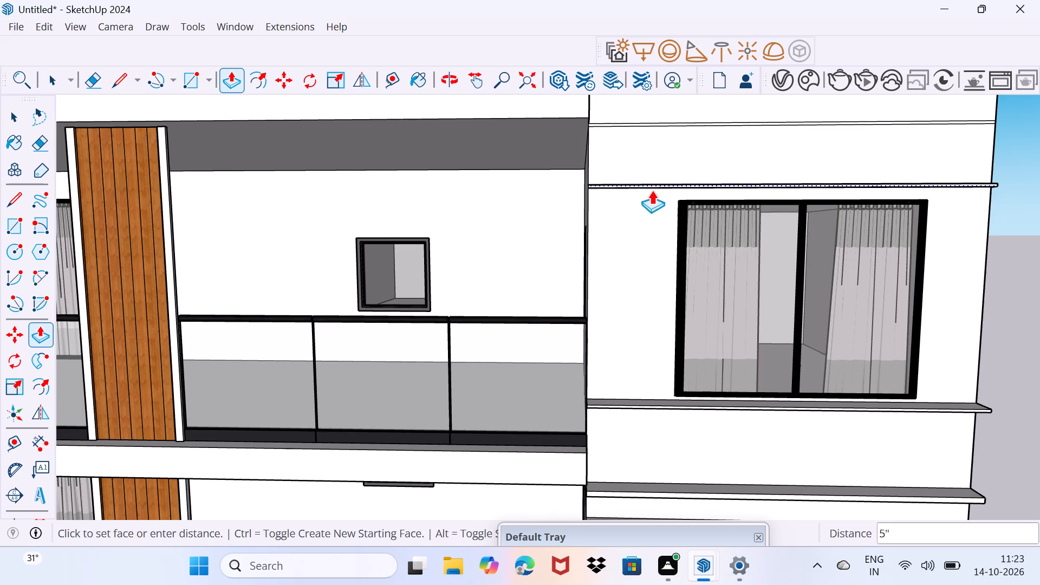
pyautogui.click(680, 407)
pyautogui.moveTo(646, 310); pyautogui.dragTo(665, 382, button='middle')
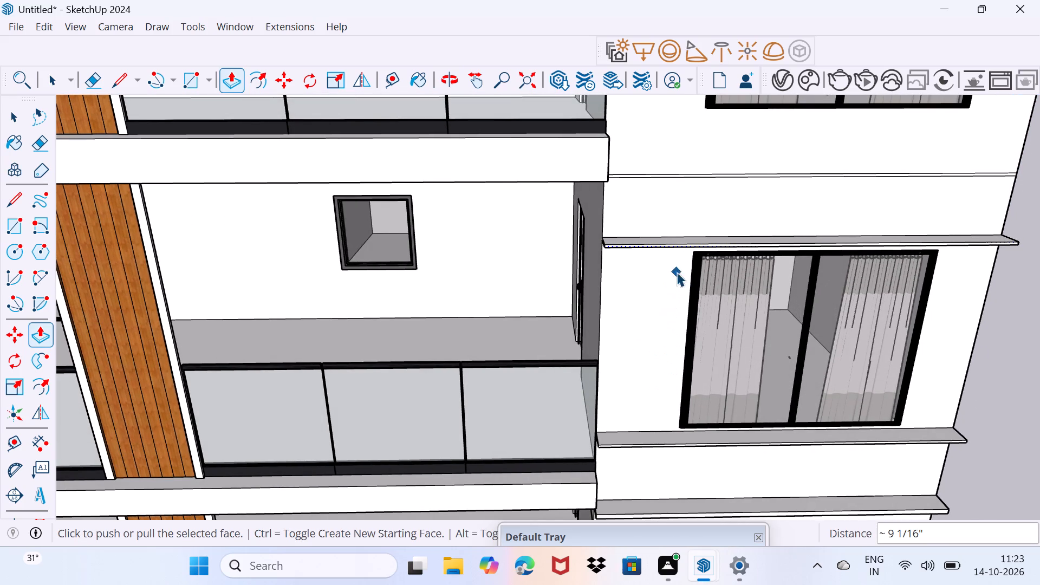
pyautogui.press('space')
# Extrude the thin strip level with the balcony slab's underside outward about 9 1/16", aligned with the ledge below it.
pyautogui.scroll(3, 665, 217)
pyautogui.moveTo(661, 211); pyautogui.dragTo(706, 182)
pyautogui.scroll(3, 671, 161)
pyautogui.click(667, 161)
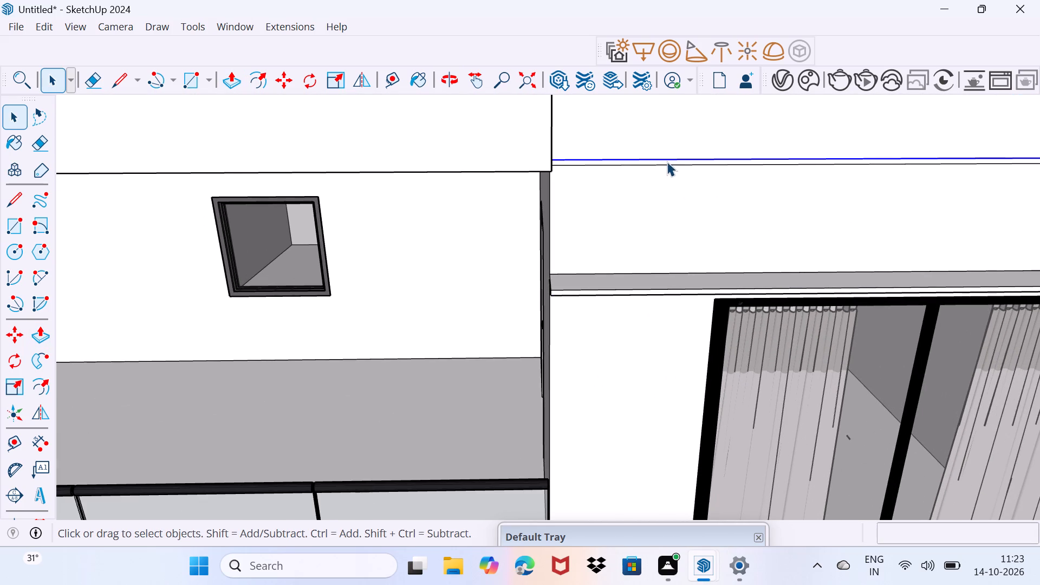
pyautogui.moveTo(667, 161); pyautogui.dragTo(694, 145)
pyautogui.scroll(4, 670, 160)
pyautogui.click(668, 161)
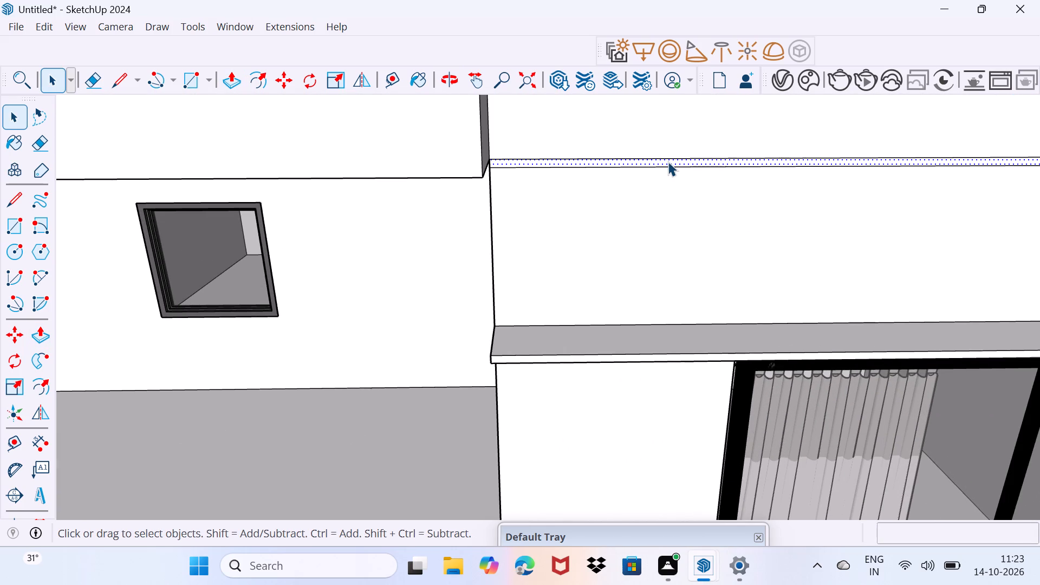
pyautogui.press('p')
pyautogui.click(668, 161)
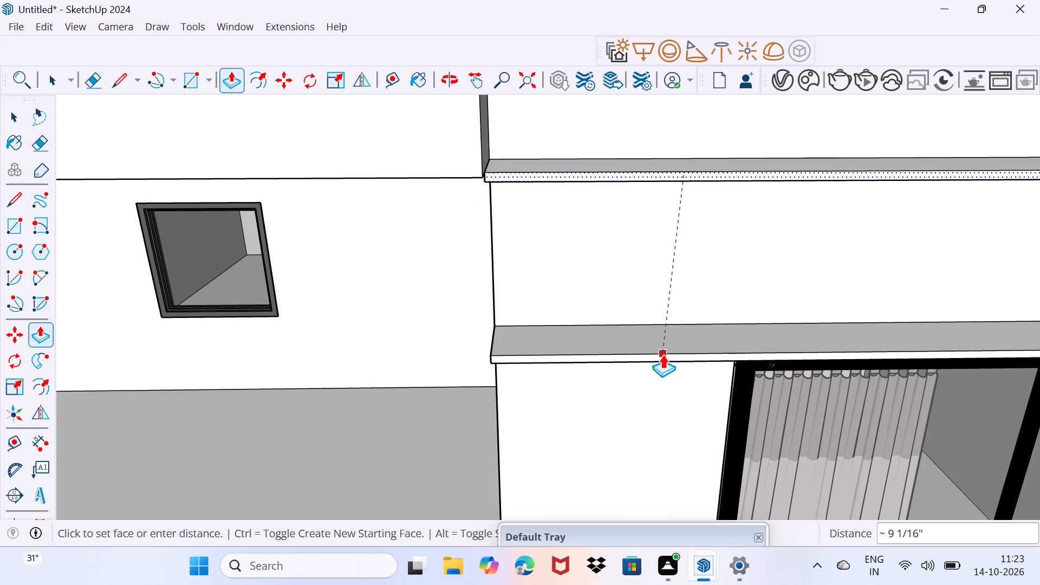
pyautogui.click(662, 354)
pyautogui.press('space')
pyautogui.moveTo(651, 297); pyautogui.dragTo(710, 256)
# Examine the two new ledges and the plain top-floor wall around the curtained window from several angles.
pyautogui.scroll(-5, 717, 237)
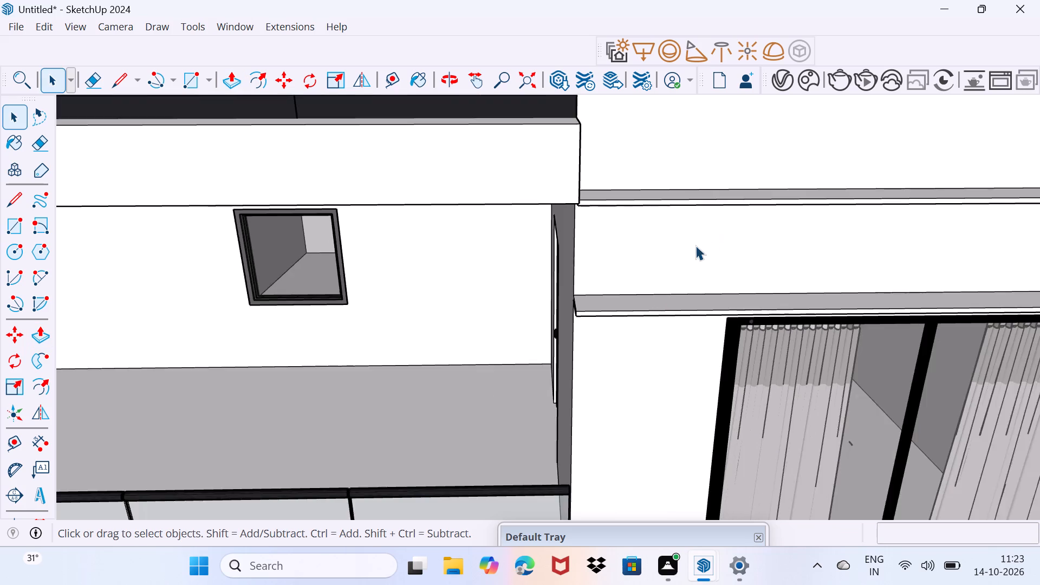
pyautogui.scroll(-12, 695, 245)
pyautogui.moveTo(711, 342); pyautogui.dragTo(880, 260, button='middle')
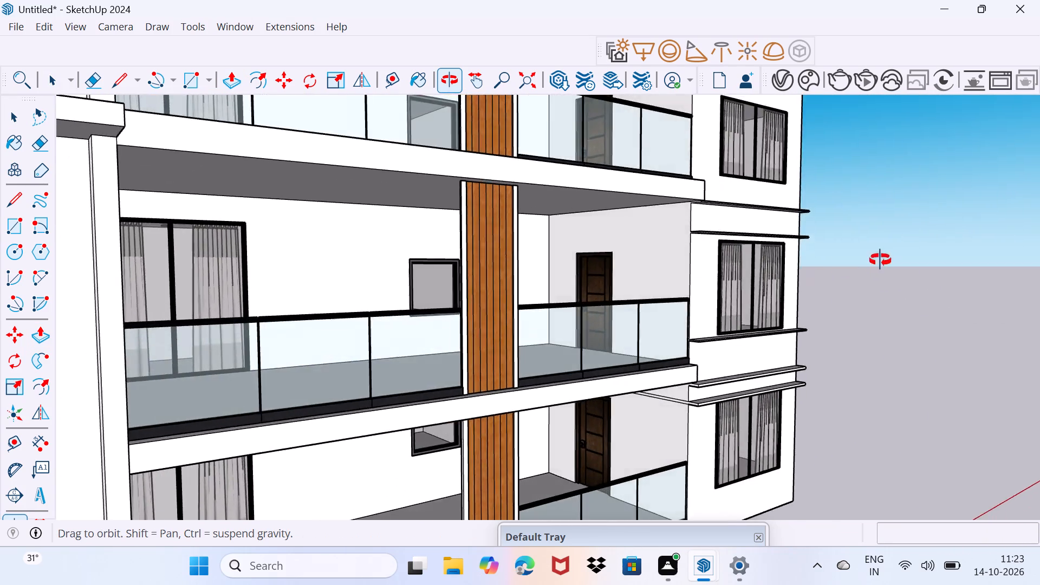
pyautogui.moveTo(880, 260); pyautogui.dragTo(528, 396, button='middle')
pyautogui.keyDown('shift'); pyautogui.scroll(-1, 566, 291); pyautogui.keyUp('shift')
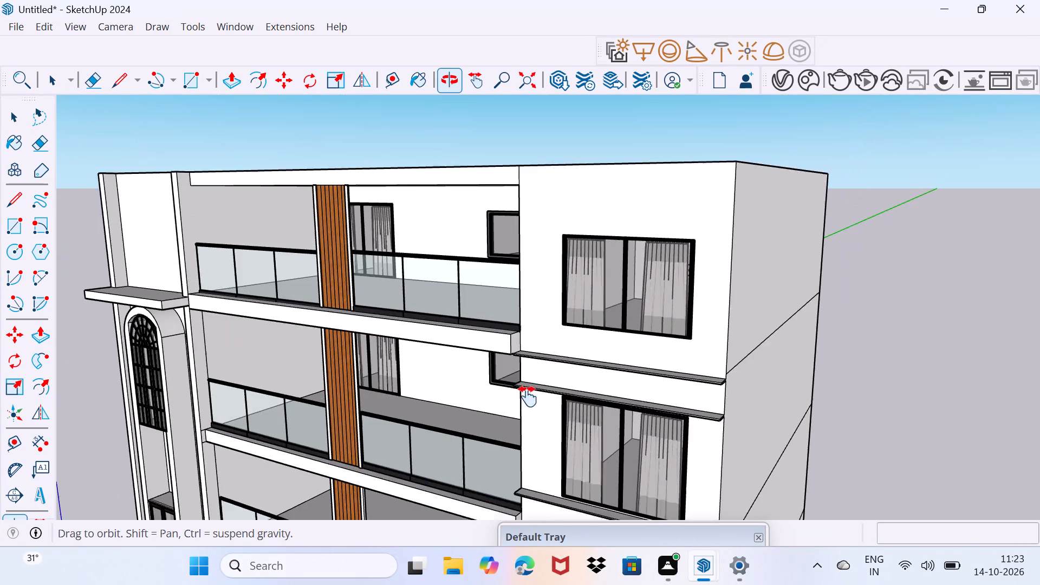
pyautogui.moveTo(528, 396); pyautogui.dragTo(526, 406, button='middle')
pyautogui.moveTo(565, 372); pyautogui.dragTo(676, 348, button='middle')
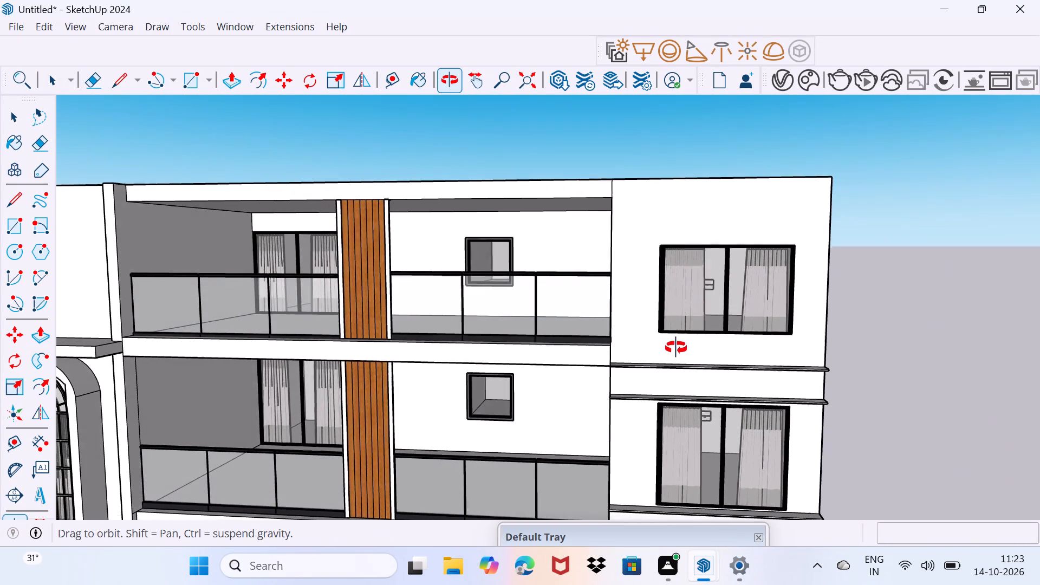
pyautogui.moveTo(676, 348); pyautogui.dragTo(678, 347, button='middle')
# Draw a horizontal line about 11' 8" long across the top-floor wall above the window, from the balcony ceiling corner to the far edge.
pyautogui.scroll(3, 660, 244)
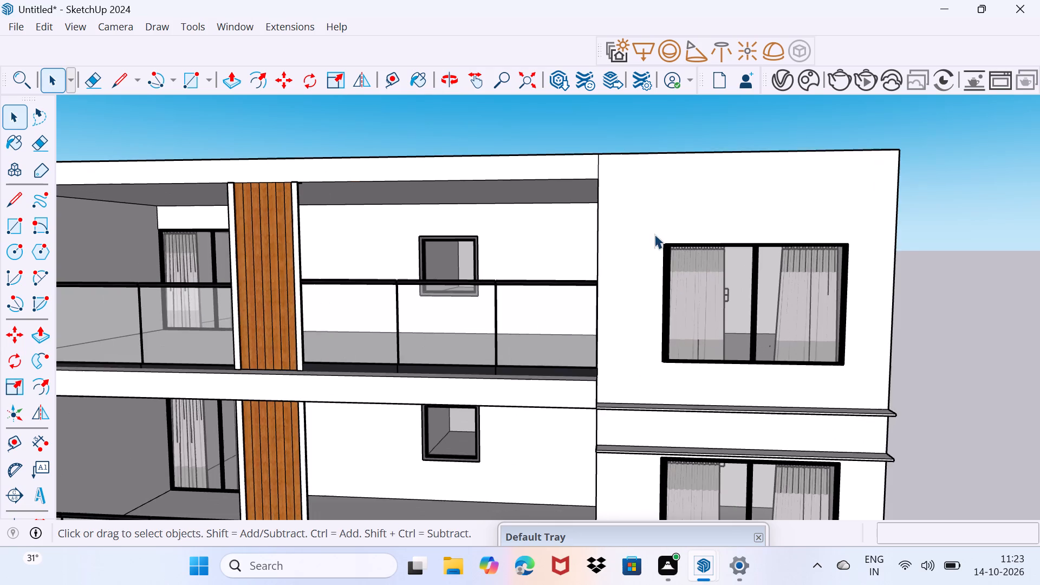
pyautogui.scroll(1, 629, 247)
pyautogui.moveTo(653, 262); pyautogui.dragTo(781, 276, button='middle')
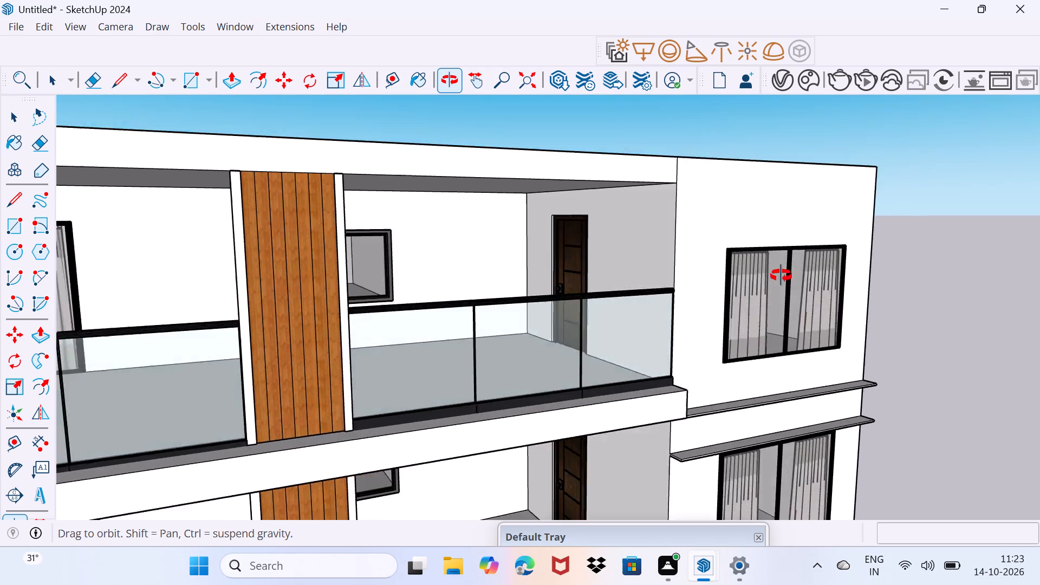
pyautogui.moveTo(781, 276); pyautogui.dragTo(697, 286, button='middle')
pyautogui.scroll(5, 634, 219)
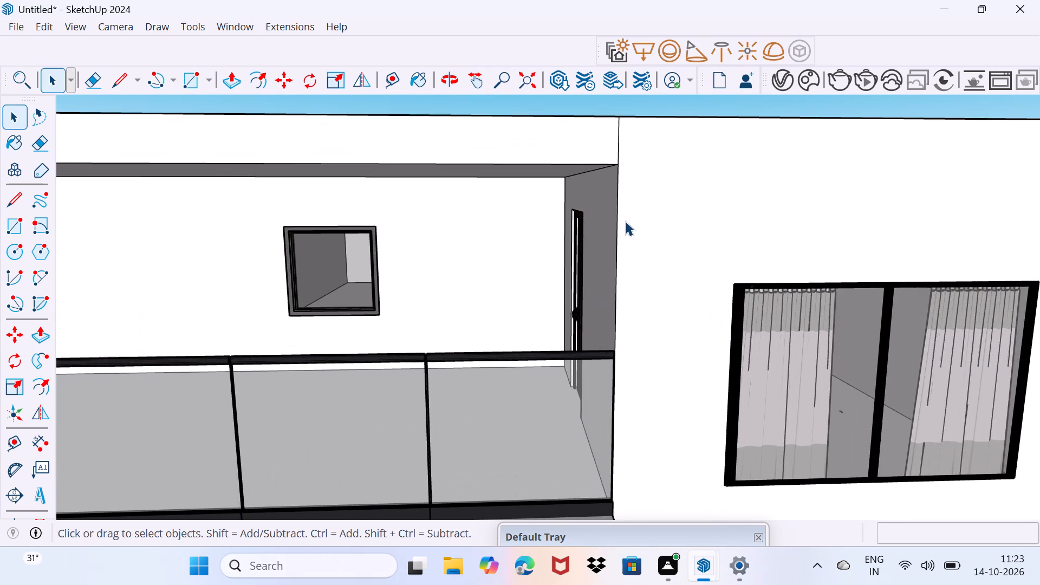
pyautogui.moveTo(625, 221); pyautogui.dragTo(608, 226, button='middle')
pyautogui.scroll(-1, 608, 186)
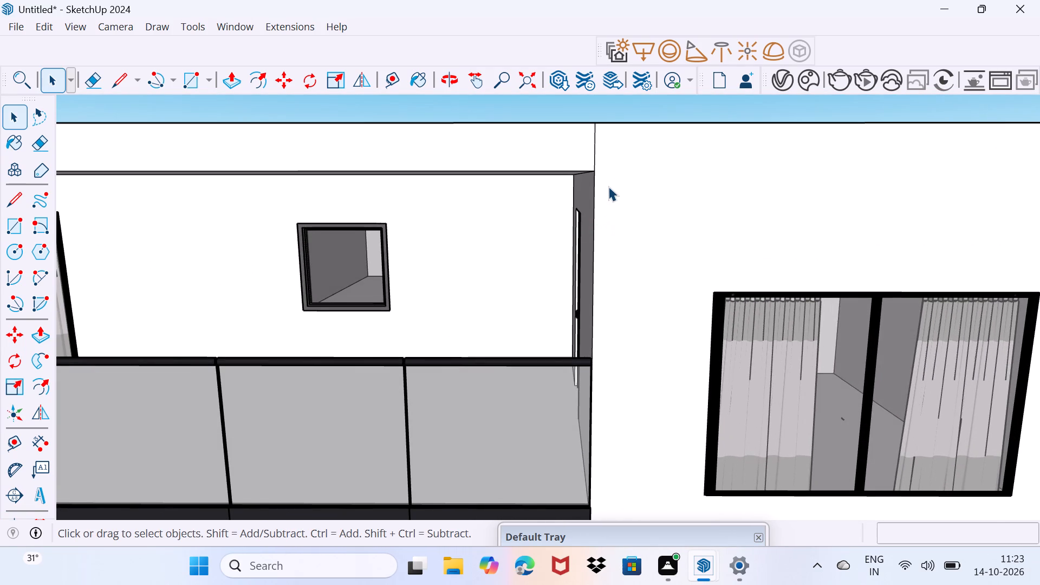
pyautogui.scroll(-2, 608, 186)
pyautogui.press('l')
pyautogui.moveTo(594, 177); pyautogui.dragTo(599, 177)
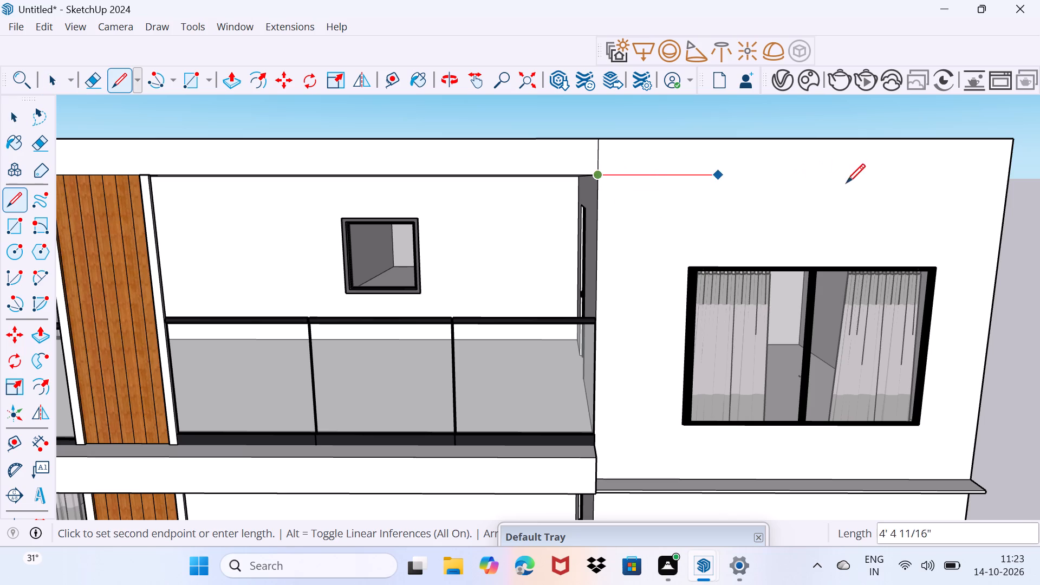
pyautogui.click(1010, 177)
pyautogui.press('space')
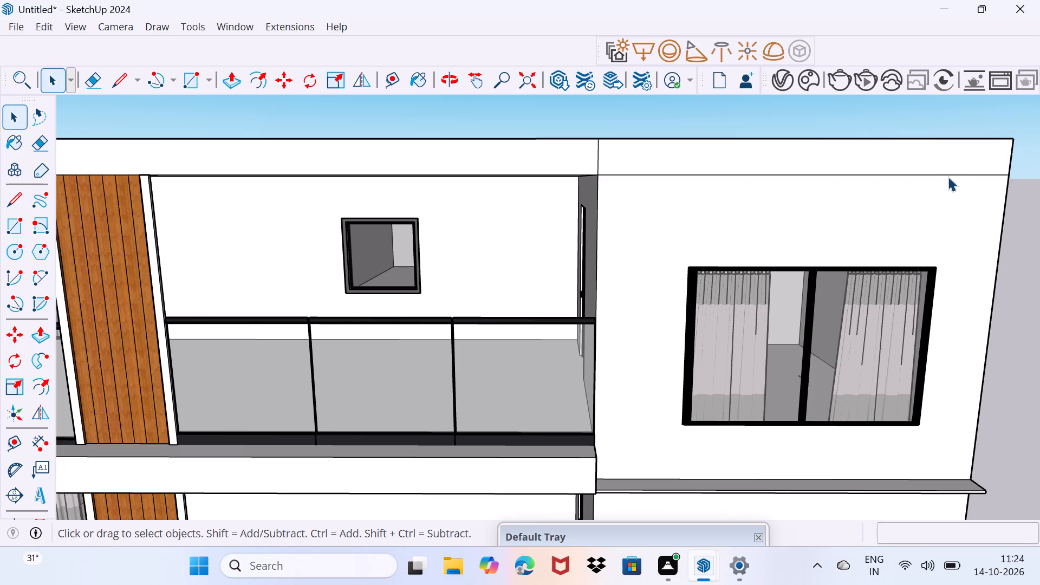
# Copy the top-floor wall line about 2' 4" straight down to just above the curtained window's frame.
pyautogui.click(948, 177)
pyautogui.scroll(2, 985, 185)
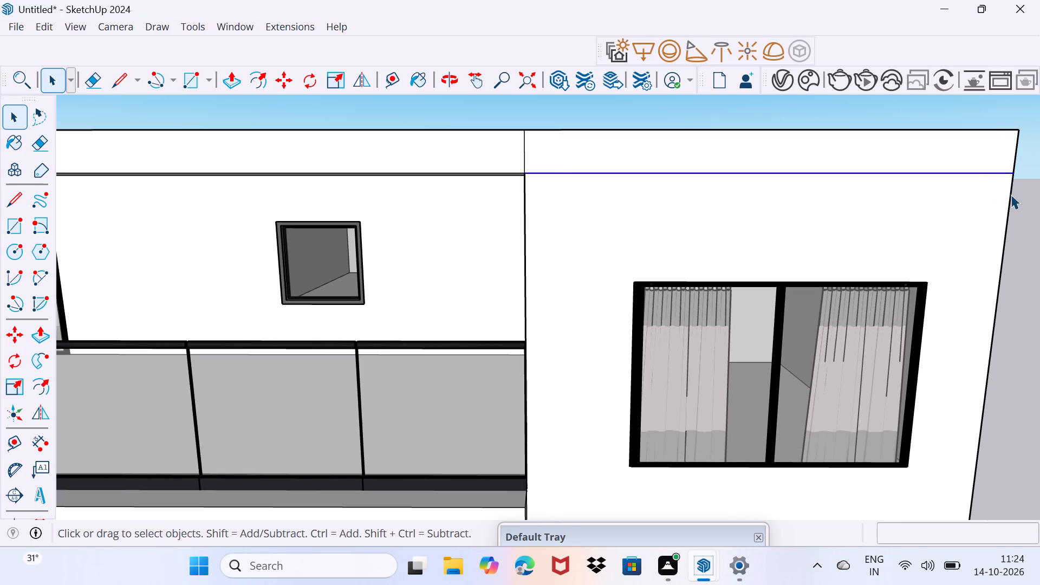
pyautogui.press('m')
pyautogui.click(1015, 170)
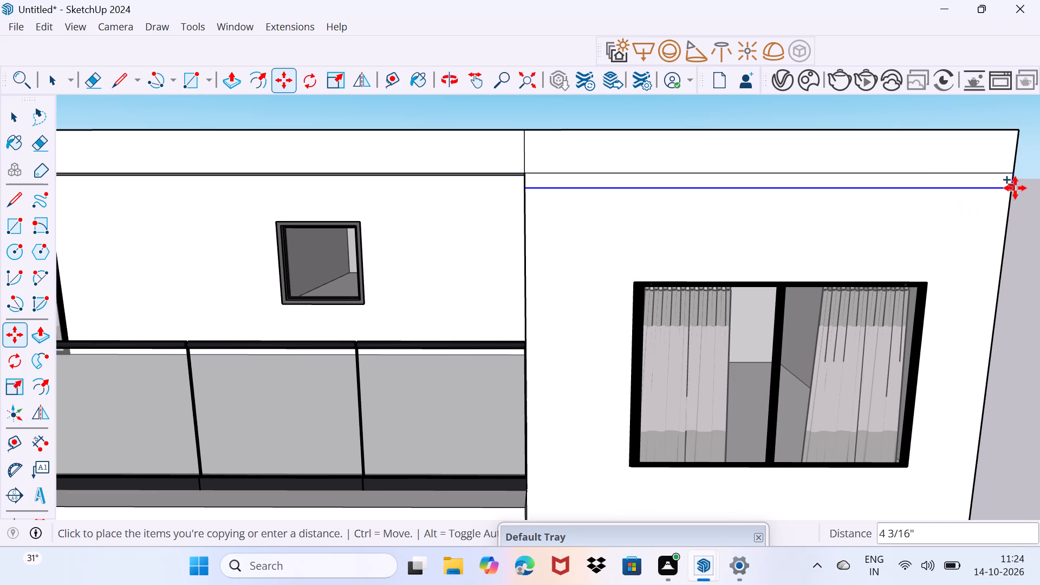
pyautogui.click(1002, 270)
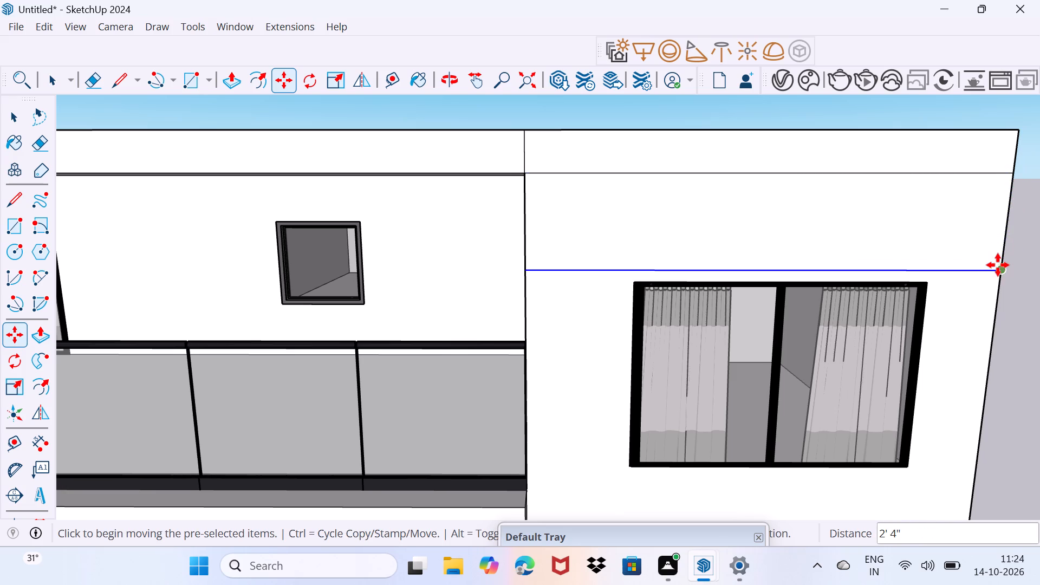
# Copy both horizontal lines above the top-floor curtained window together about 2 13/16" straight down the wall.
pyautogui.press('space')
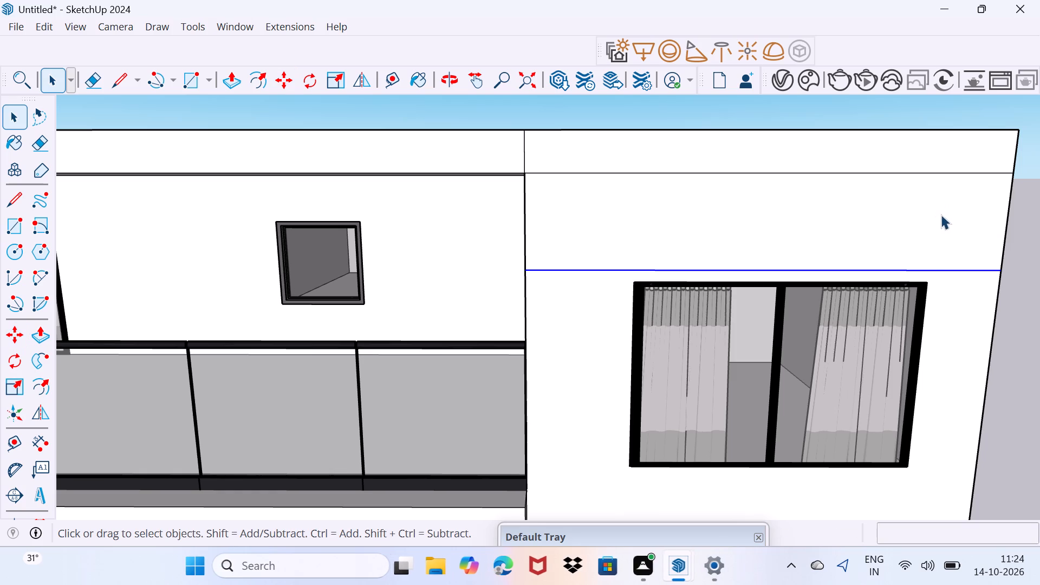
pyautogui.keyDown('ctrl'); pyautogui.click(907, 175); pyautogui.keyUp('ctrl')
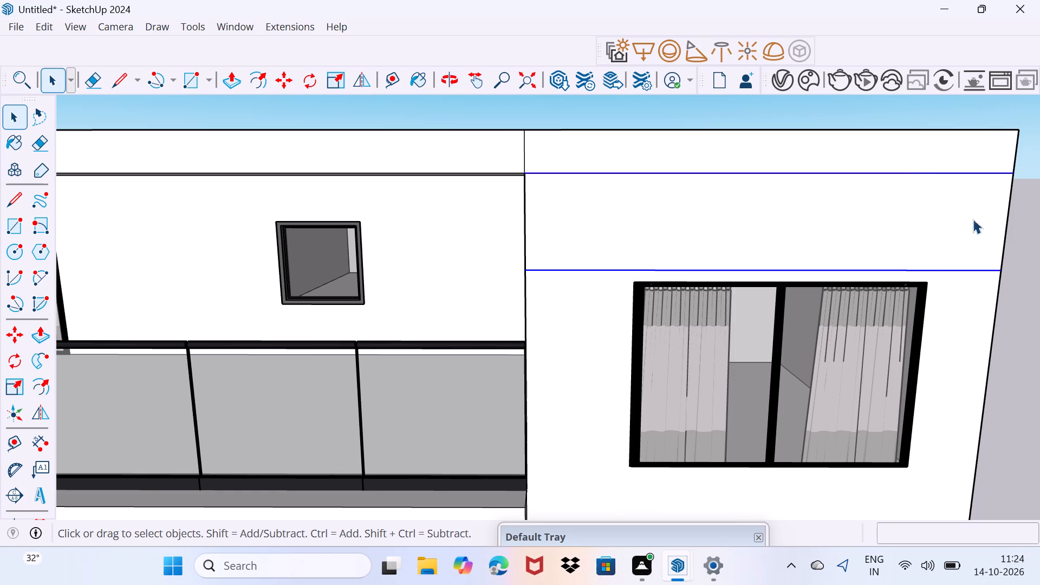
pyautogui.press('m')
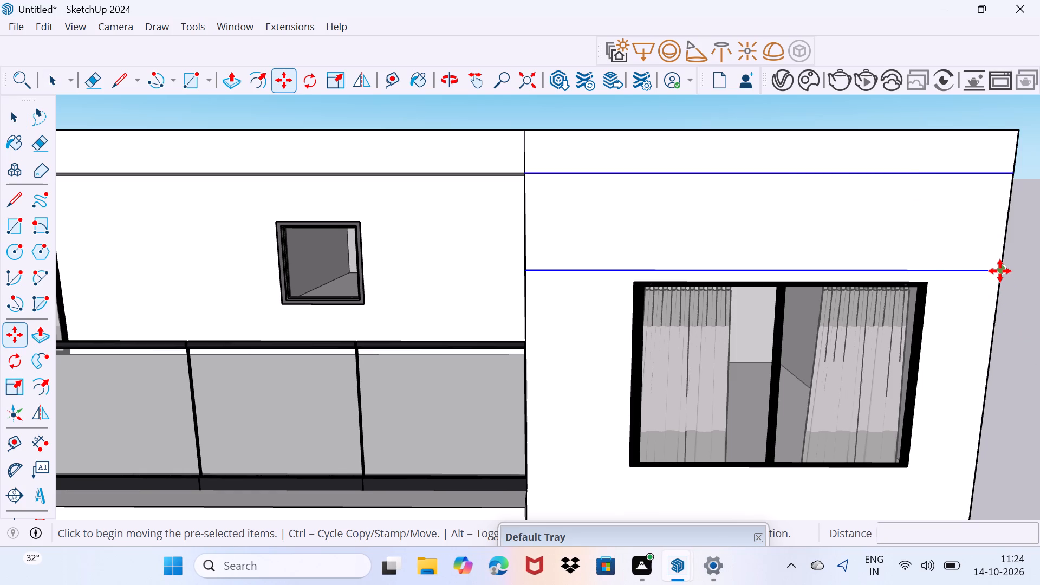
pyautogui.click(1000, 271)
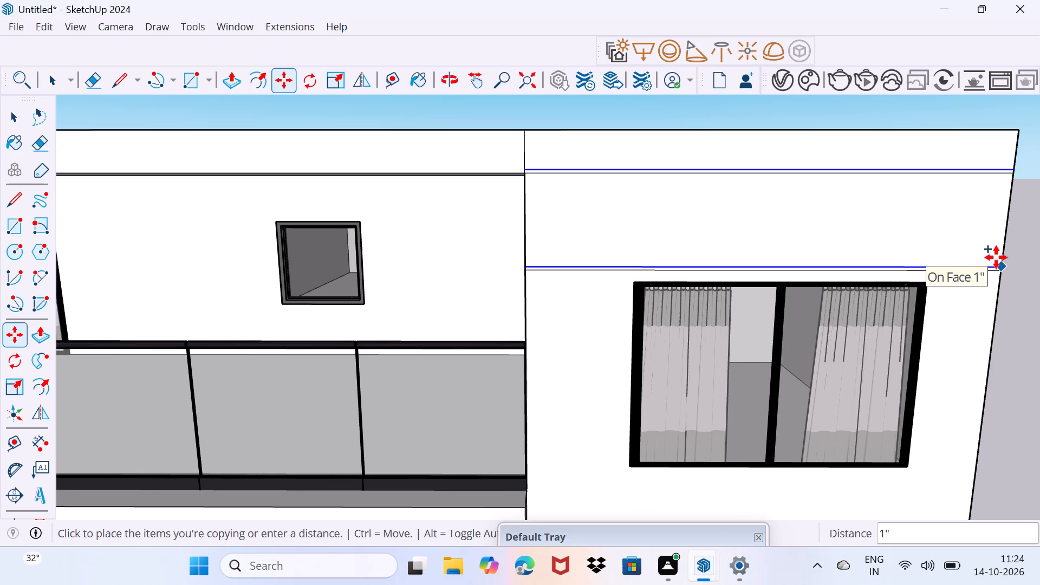
pyautogui.scroll(3, 999, 281)
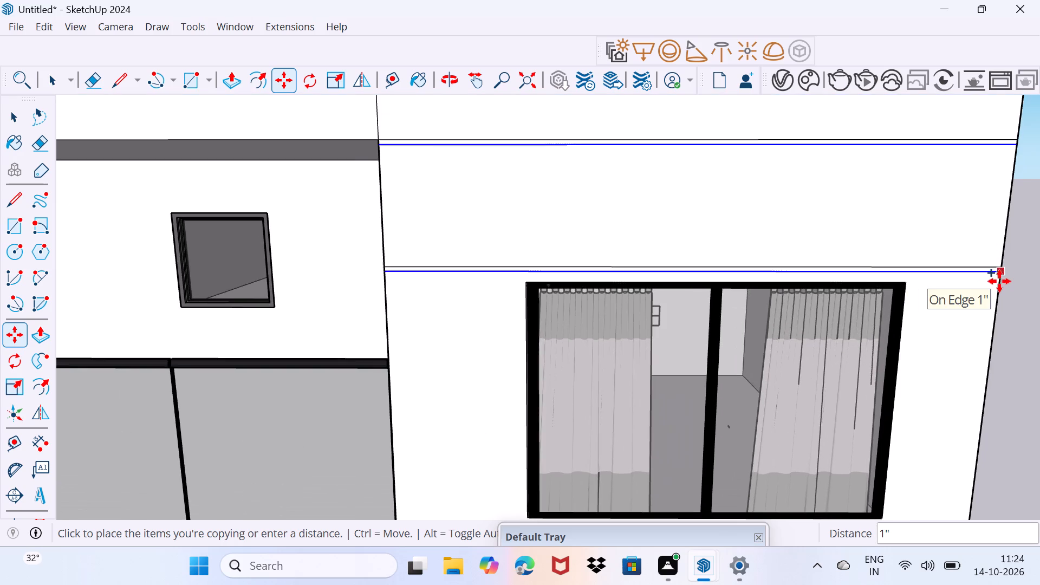
pyautogui.scroll(2, 999, 281)
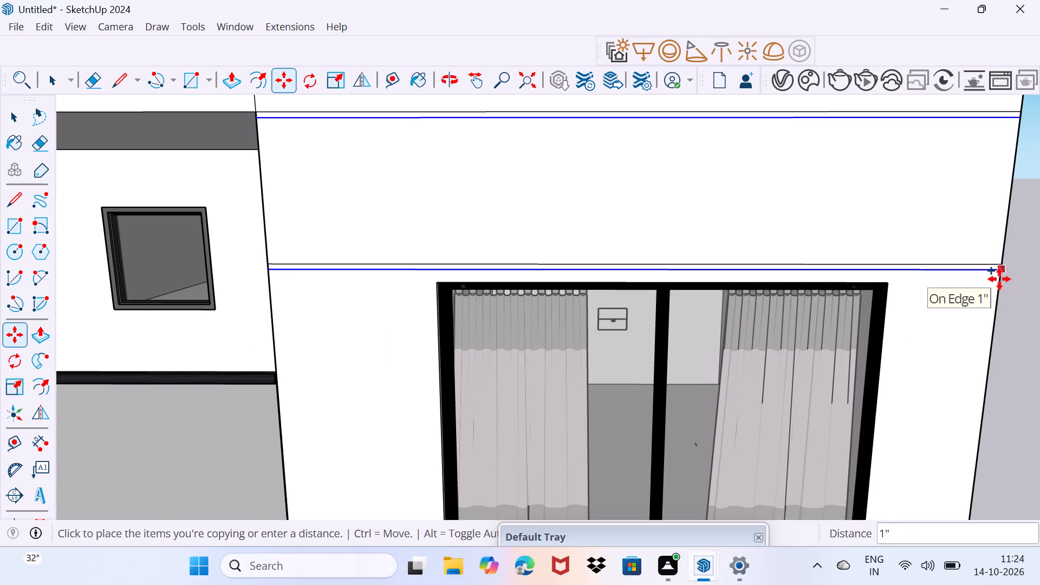
pyautogui.scroll(7, 999, 281)
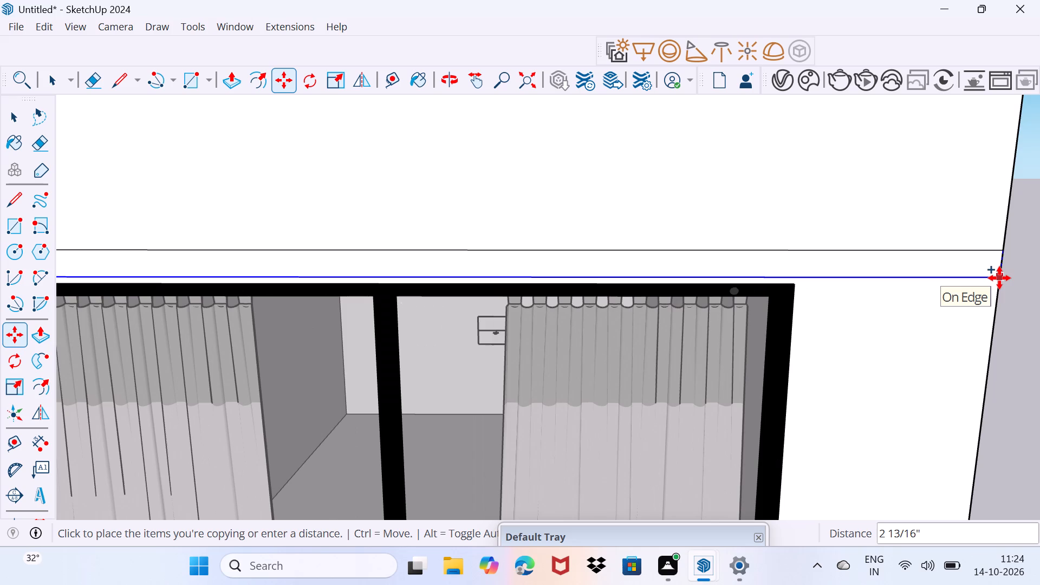
pyautogui.click(999, 278)
pyautogui.press('space')
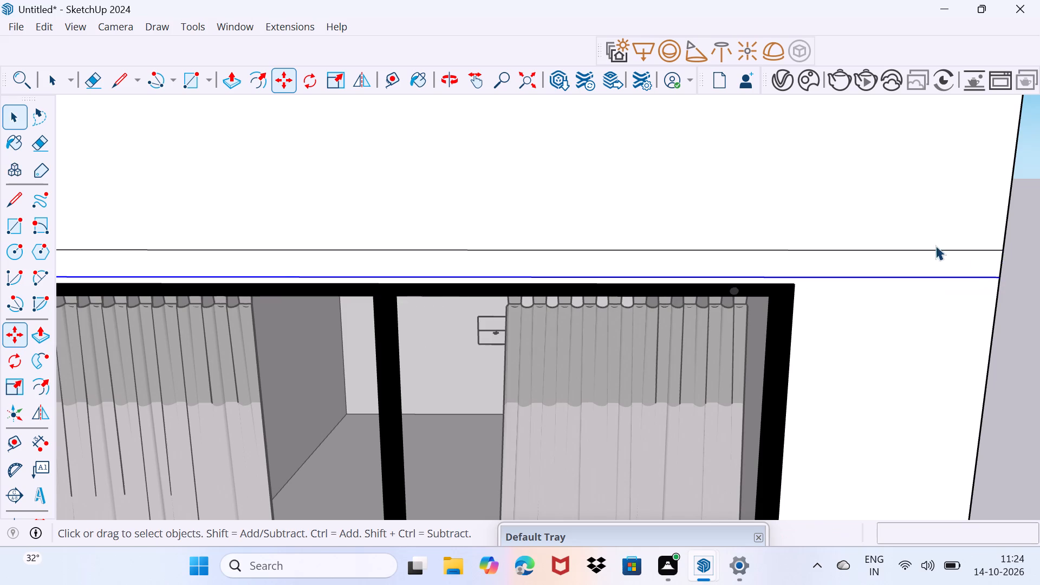
pyautogui.moveTo(911, 230); pyautogui.dragTo(933, 209)
# Extrude the thin strip just above the top-floor curtained window outward about 9 1/16", aligned with the ledge below that window.
pyautogui.scroll(-18, 949, 194)
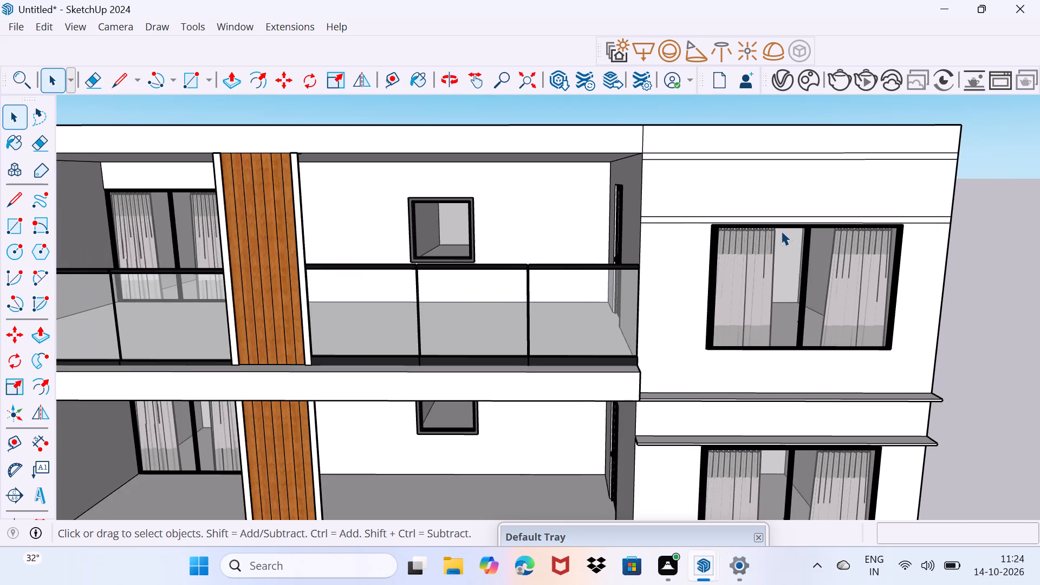
pyautogui.scroll(4, 698, 228)
pyautogui.click(674, 219)
pyautogui.moveTo(674, 219); pyautogui.dragTo(678, 213)
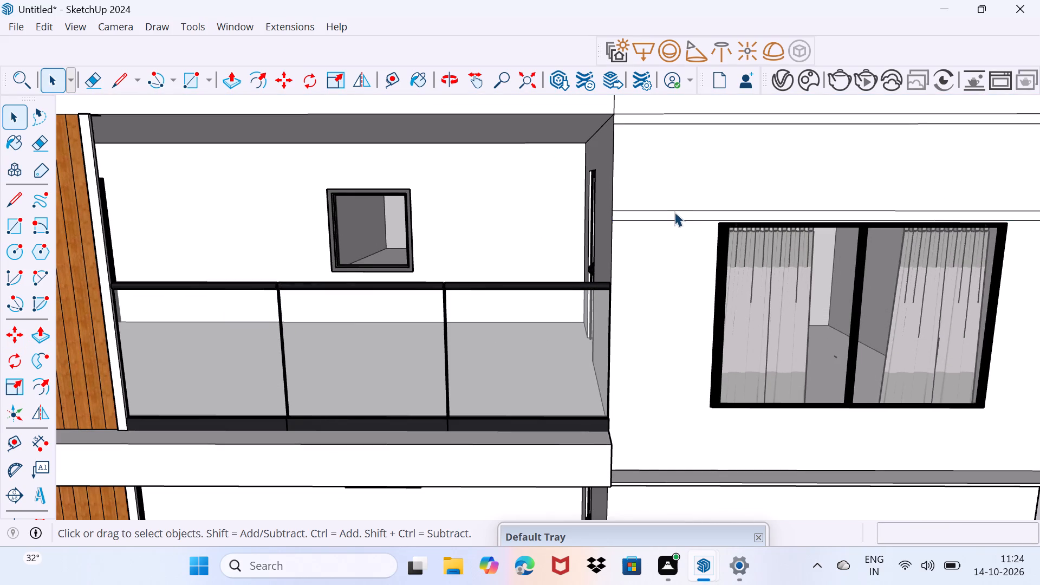
pyautogui.scroll(4, 672, 215)
pyautogui.click(672, 215)
pyautogui.scroll(-9, 672, 215)
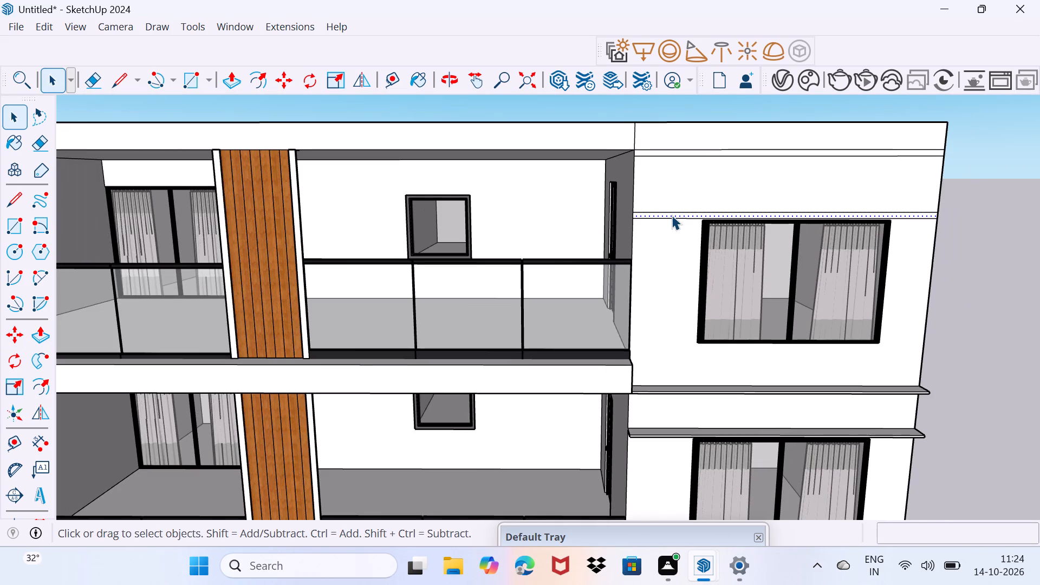
pyautogui.press('p')
pyautogui.click(672, 215)
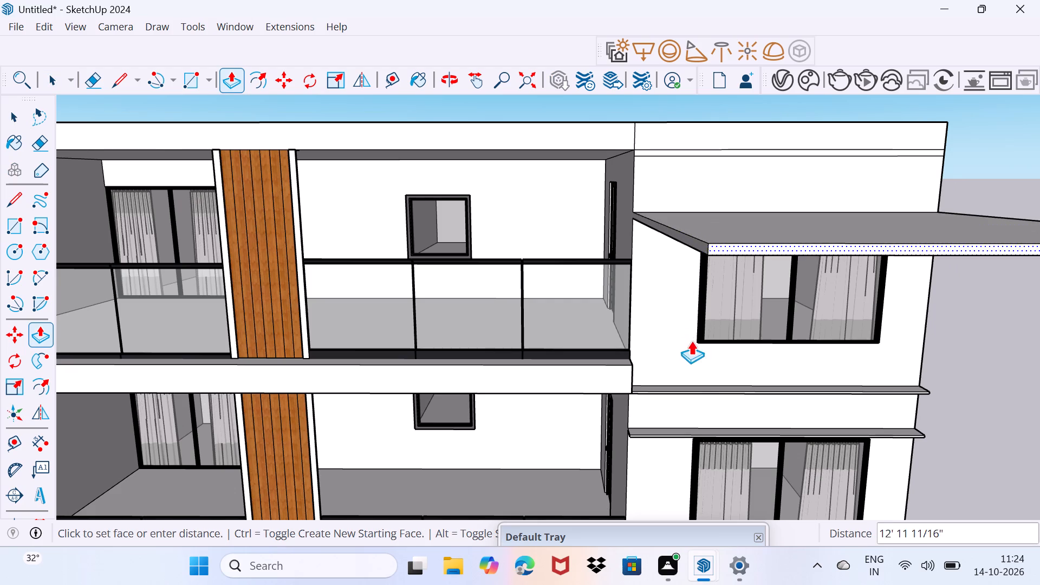
pyautogui.click(693, 394)
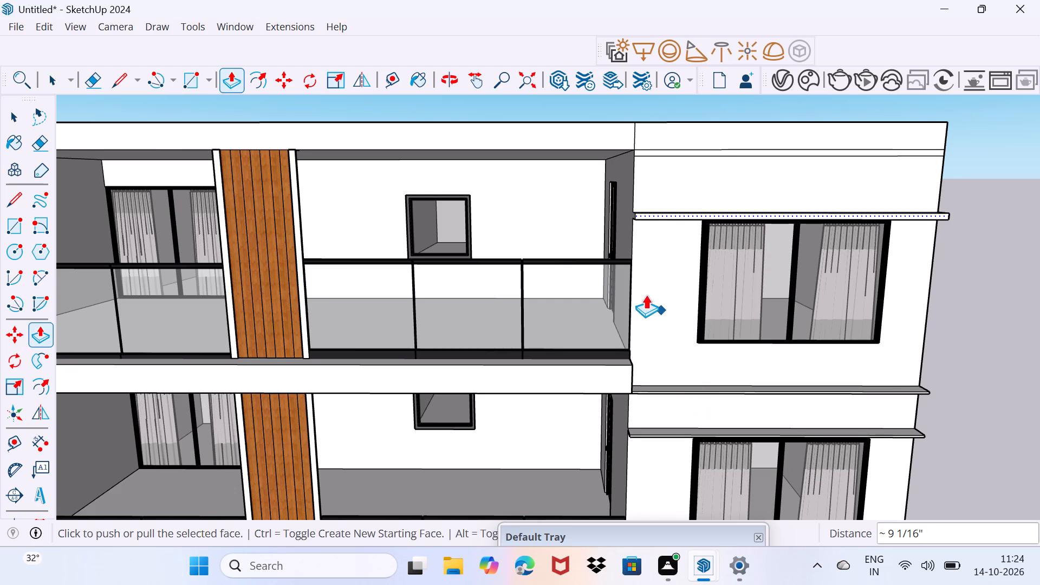
# Extrude the thin strip level with the top balcony's ceiling outward about 9 1/16", aligned with the ledge above the window.
pyautogui.moveTo(646, 295); pyautogui.dragTo(719, 339, button='middle')
pyautogui.press('space')
pyautogui.moveTo(708, 220); pyautogui.dragTo(729, 195)
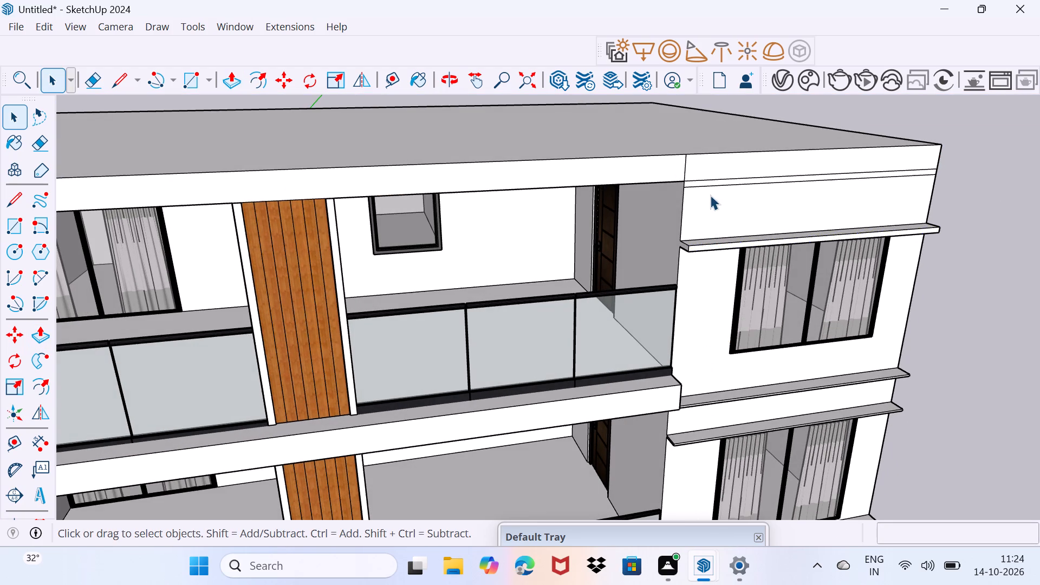
pyautogui.scroll(3, 705, 196)
pyautogui.click(702, 178)
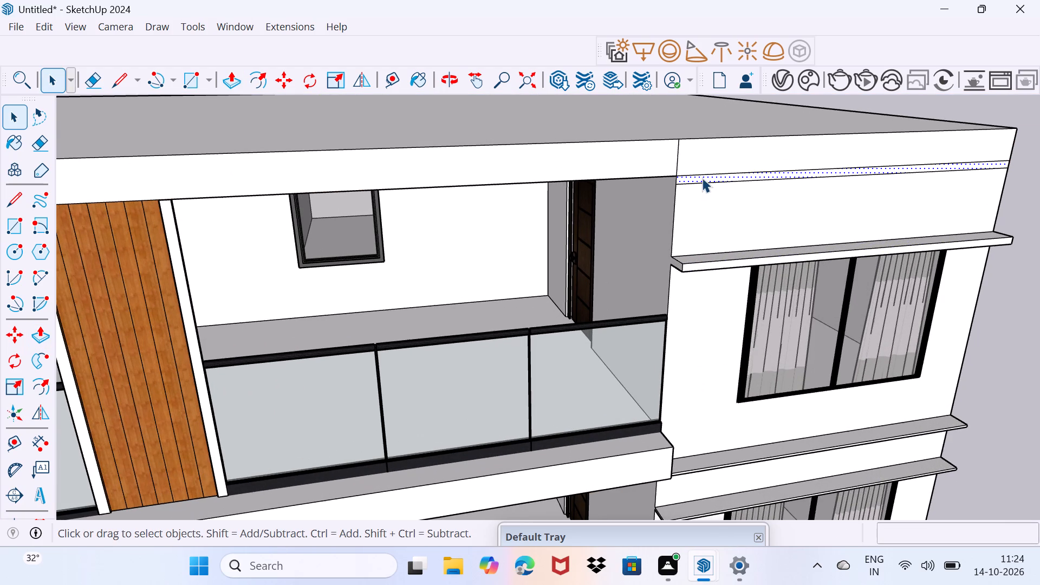
pyautogui.press('p')
pyautogui.click(702, 178)
pyautogui.click(713, 263)
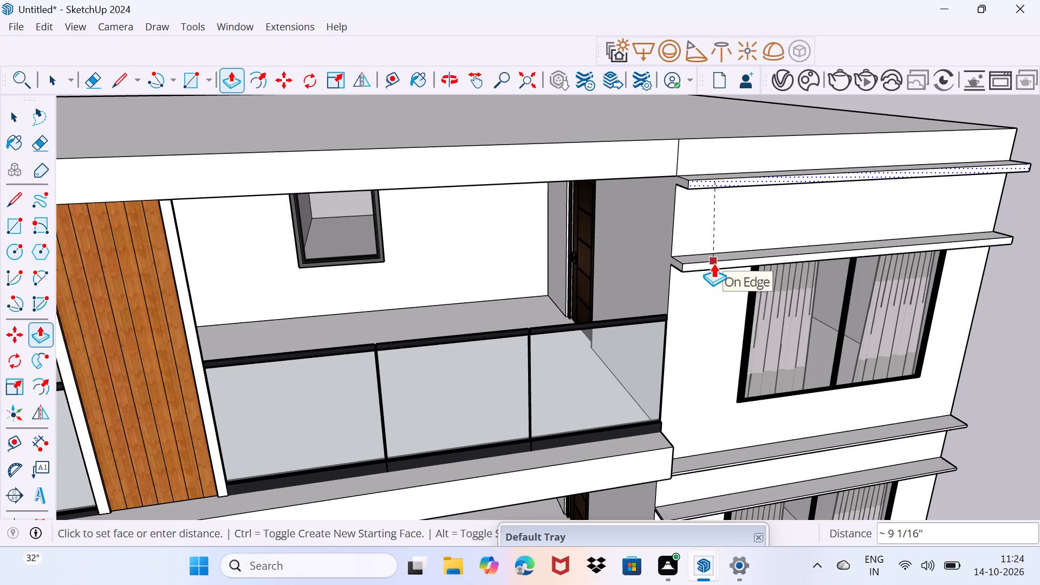
pyautogui.press('space')
pyautogui.moveTo(704, 238); pyautogui.dragTo(718, 223)
# Examine the ledges on all floors of the facade from several angles.
pyautogui.moveTo(743, 226); pyautogui.dragTo(573, 220, button='middle')
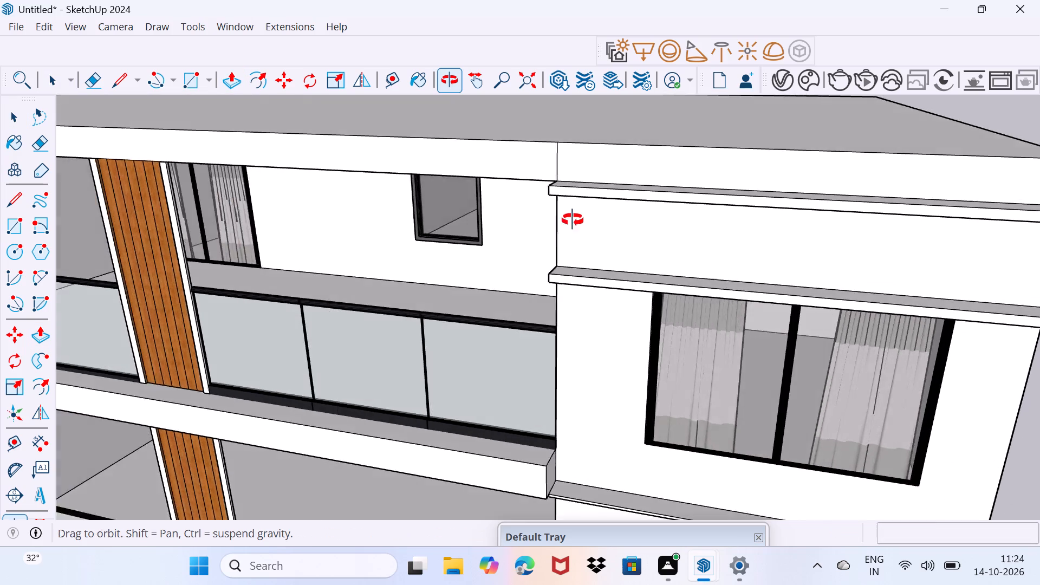
pyautogui.moveTo(573, 220); pyautogui.dragTo(772, 181, button='middle')
pyautogui.scroll(-8, 772, 181)
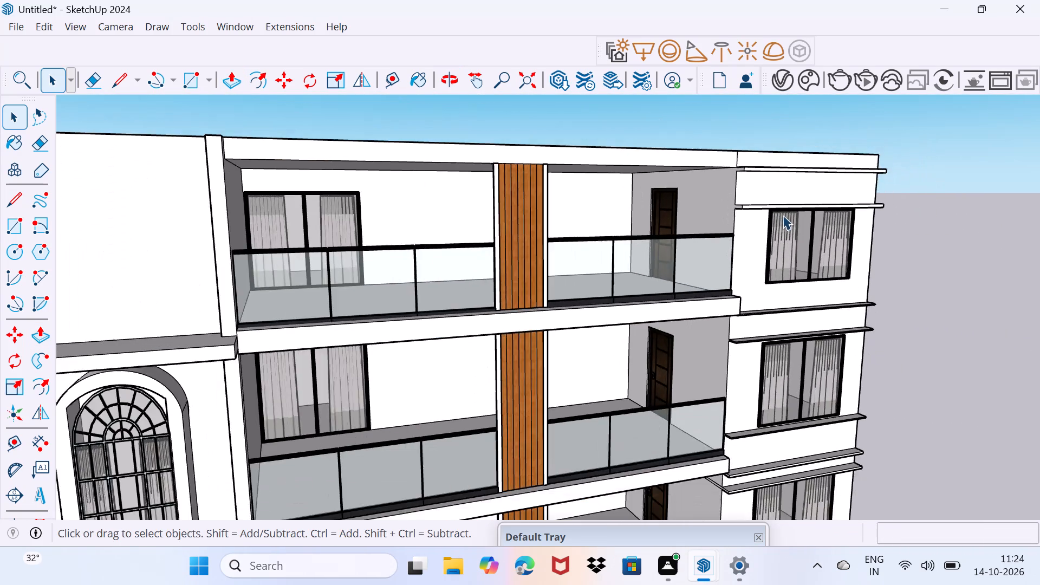
pyautogui.scroll(-4, 783, 215)
pyautogui.moveTo(879, 396); pyautogui.dragTo(710, 334, button='middle')
pyautogui.scroll(3, 993, 467)
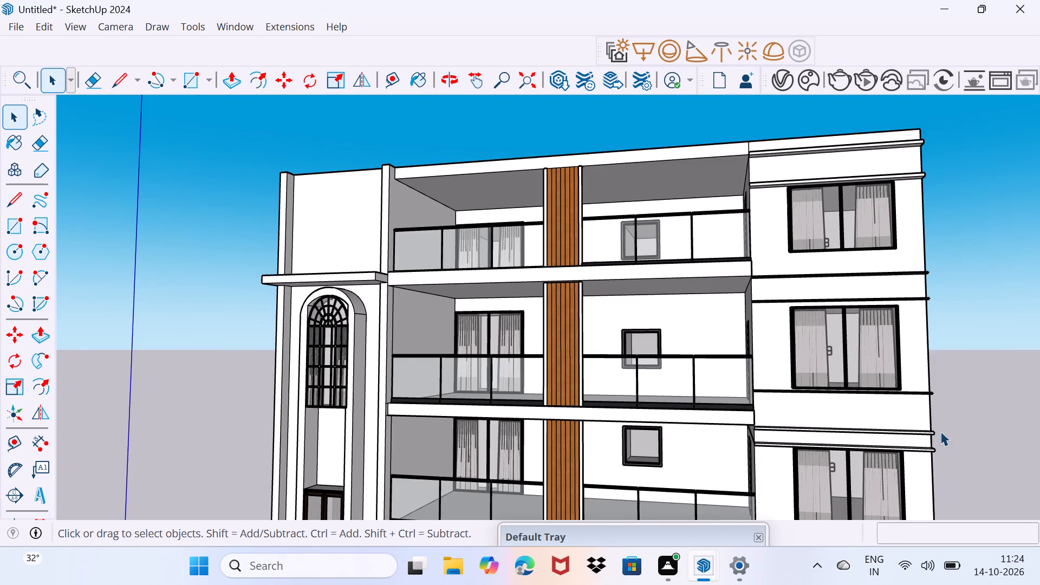
pyautogui.scroll(4, 924, 437)
# Push the front face of the upper ledge in the lower pair, level with the balcony slab's underside, back 7" toward the wall.
pyautogui.moveTo(912, 428); pyautogui.dragTo(654, 426, button='middle')
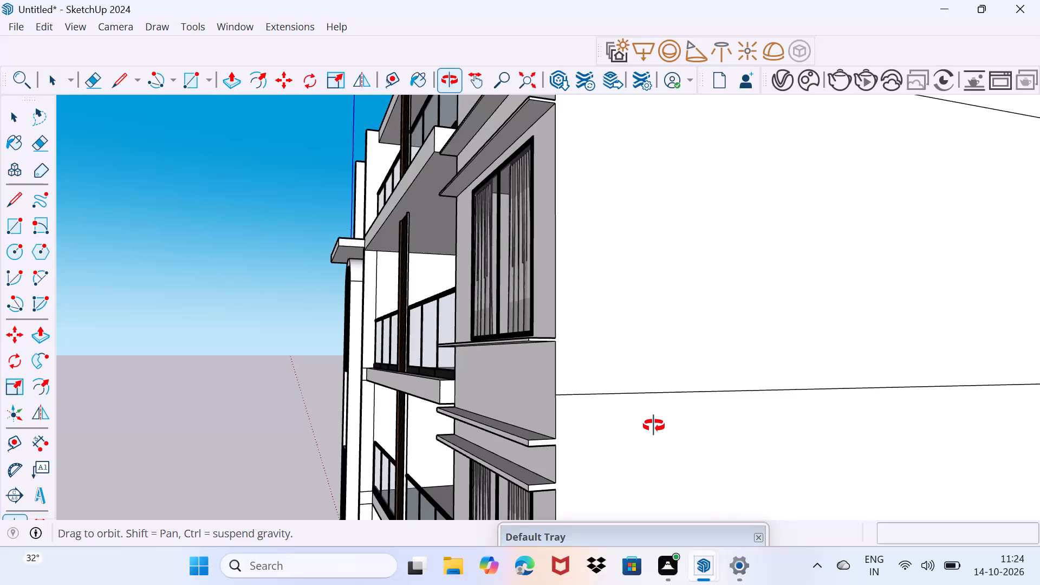
pyautogui.moveTo(654, 426); pyautogui.dragTo(697, 335, button='middle')
pyautogui.scroll(4, 595, 354)
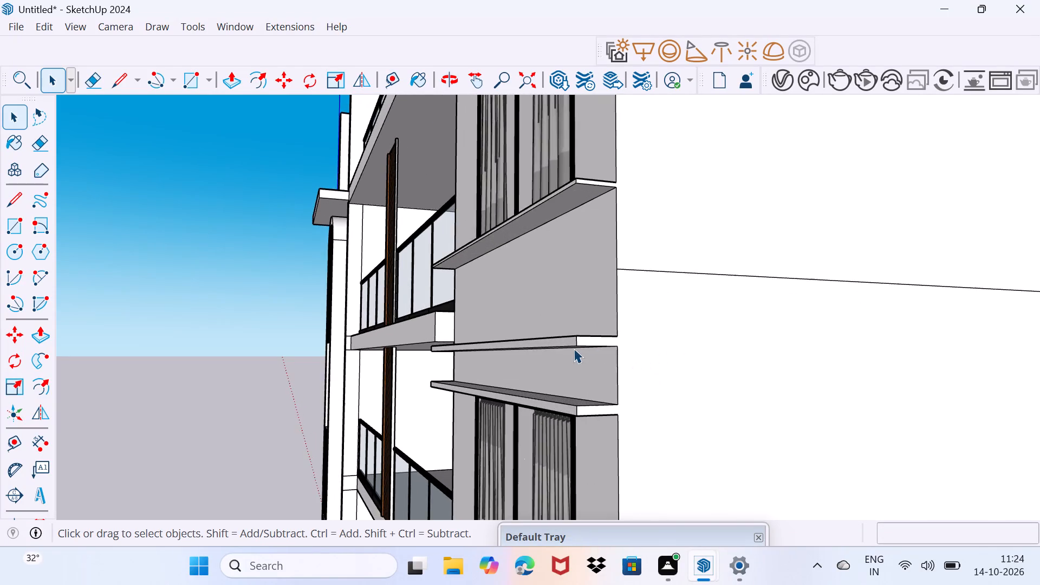
pyautogui.scroll(4, 574, 348)
pyautogui.click(569, 334)
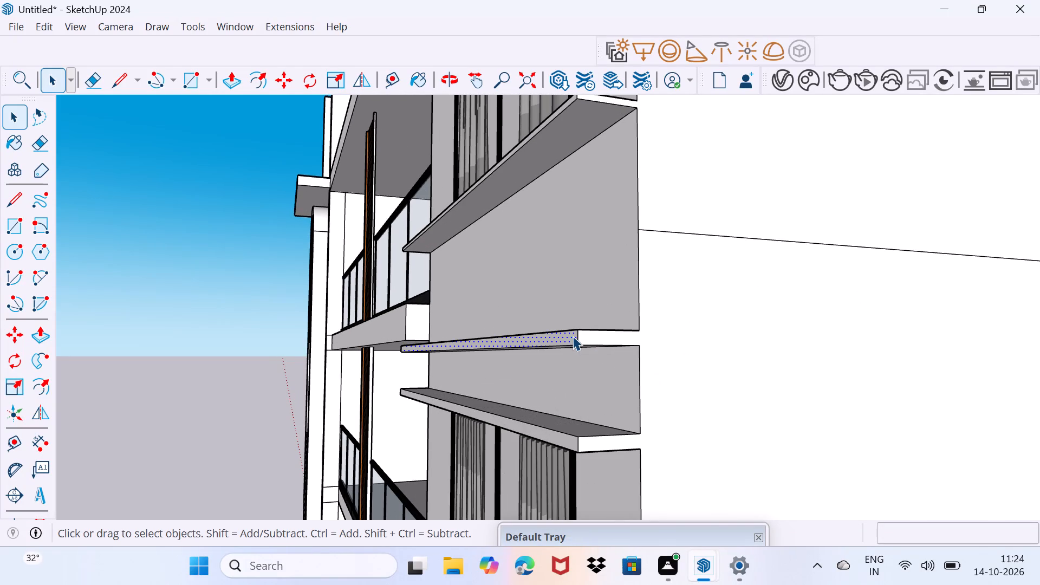
pyautogui.press('p')
pyautogui.click(573, 336)
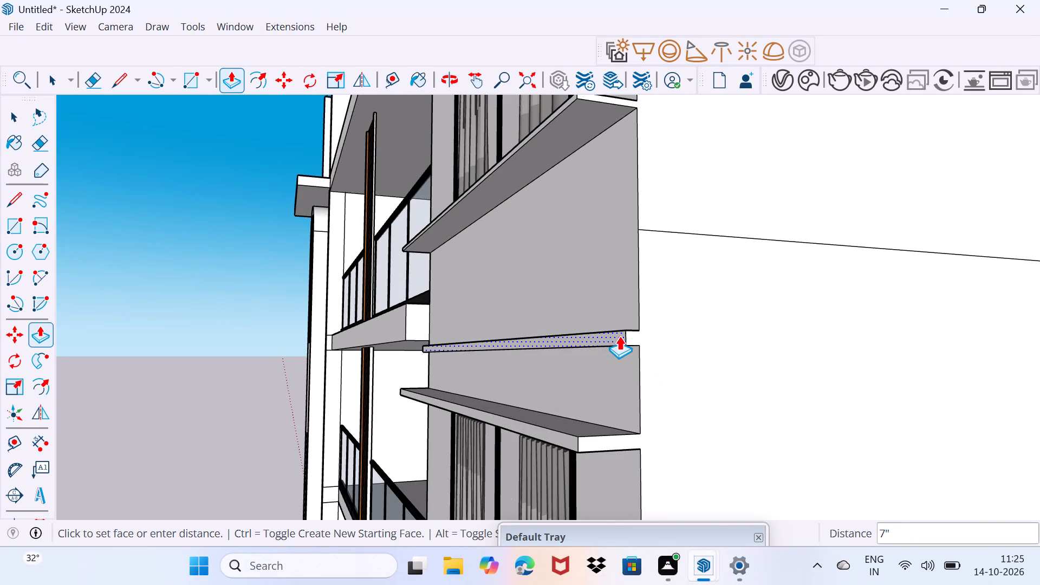
pyautogui.click(619, 336)
pyautogui.press('space')
pyautogui.moveTo(611, 360); pyautogui.dragTo(624, 343)
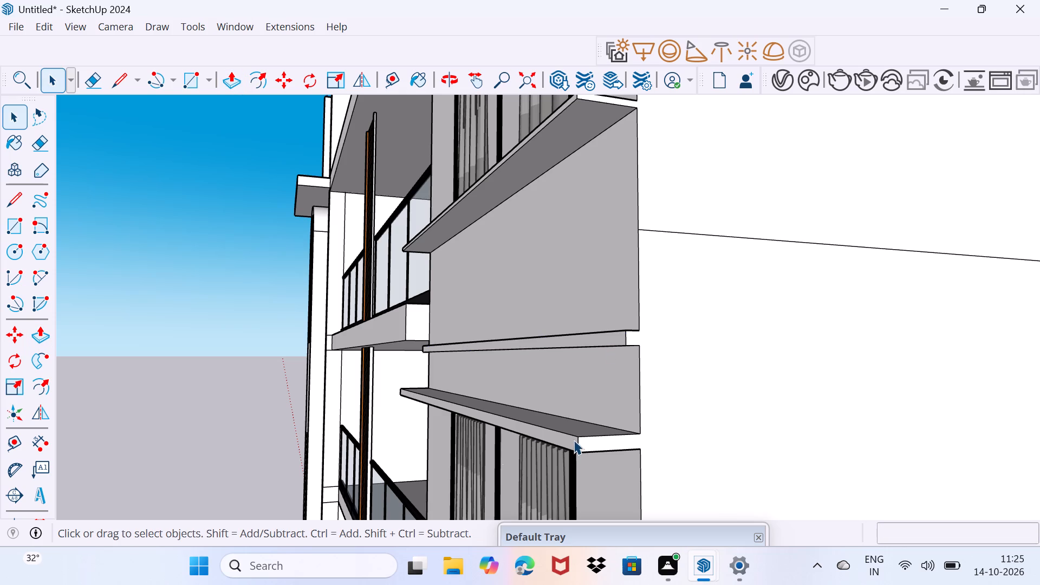
# Push the front face of the ledge just above the lower curtained window back 7", aligned with the shortened ledge above it.
pyautogui.click(574, 444)
pyautogui.press('p')
pyautogui.click(575, 444)
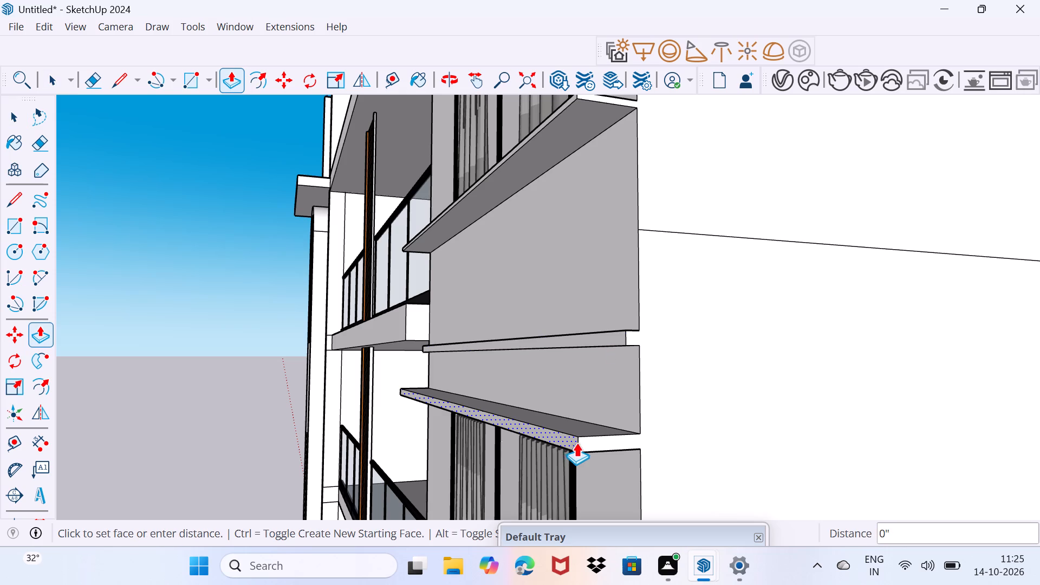
pyautogui.click(622, 335)
pyautogui.scroll(-2, 602, 382)
pyautogui.moveTo(600, 380); pyautogui.dragTo(630, 402, button='middle')
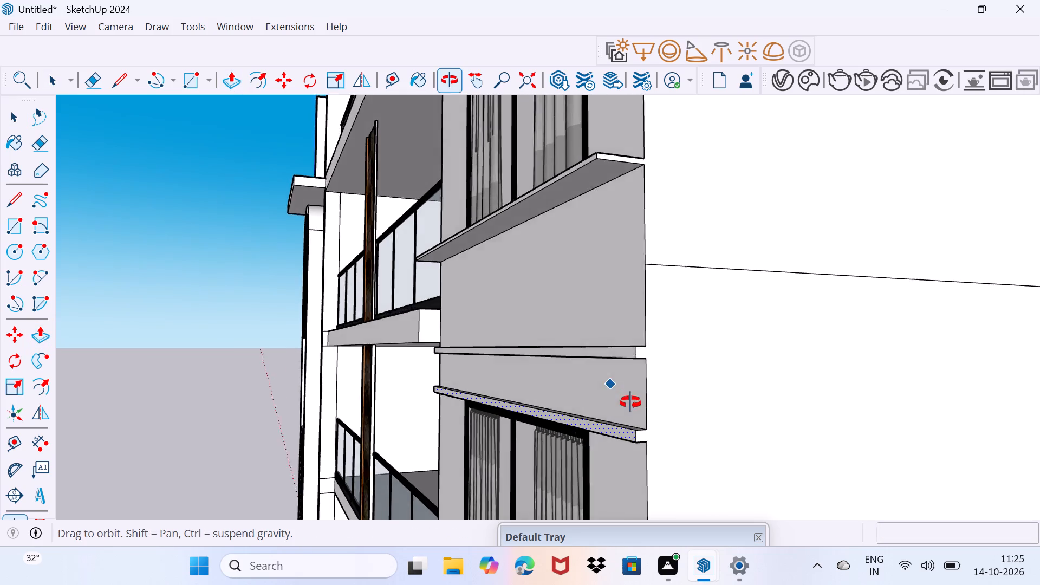
pyautogui.moveTo(630, 402); pyautogui.dragTo(642, 421, button='middle')
pyautogui.press('space')
pyautogui.moveTo(629, 374); pyautogui.dragTo(662, 352)
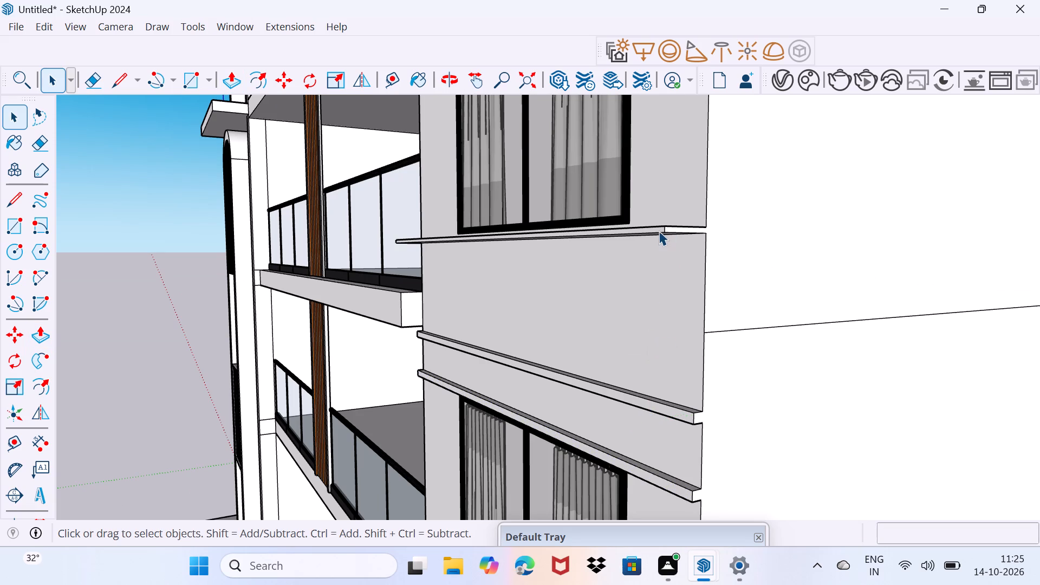
# Push the front face of the ledge under the middle-floor curtained window back toward the wall, aligned with the shortened ledges below.
pyautogui.click(659, 231)
pyautogui.scroll(3, 656, 231)
pyautogui.moveTo(643, 275); pyautogui.dragTo(675, 251)
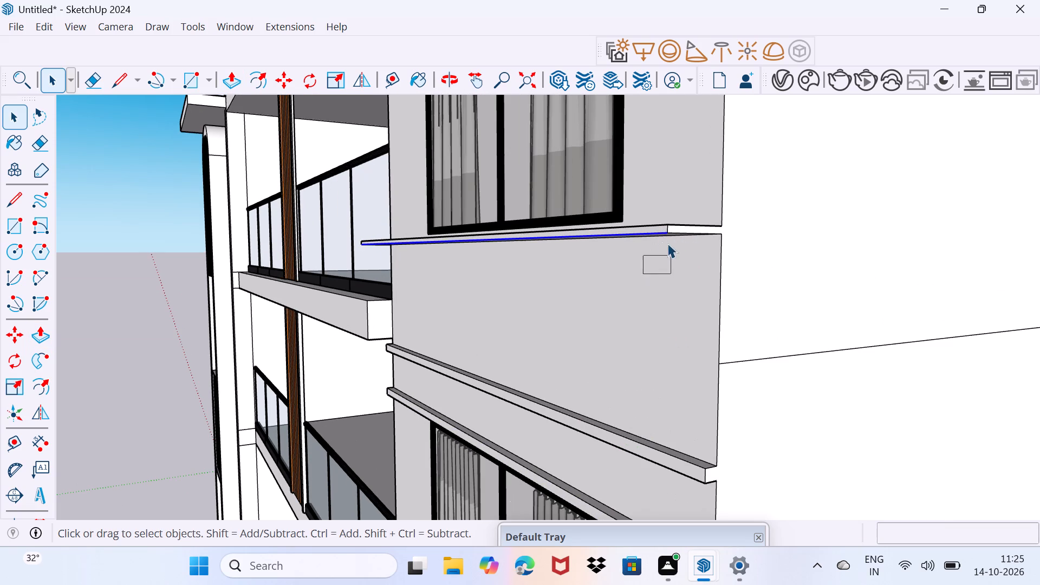
pyautogui.click(660, 230)
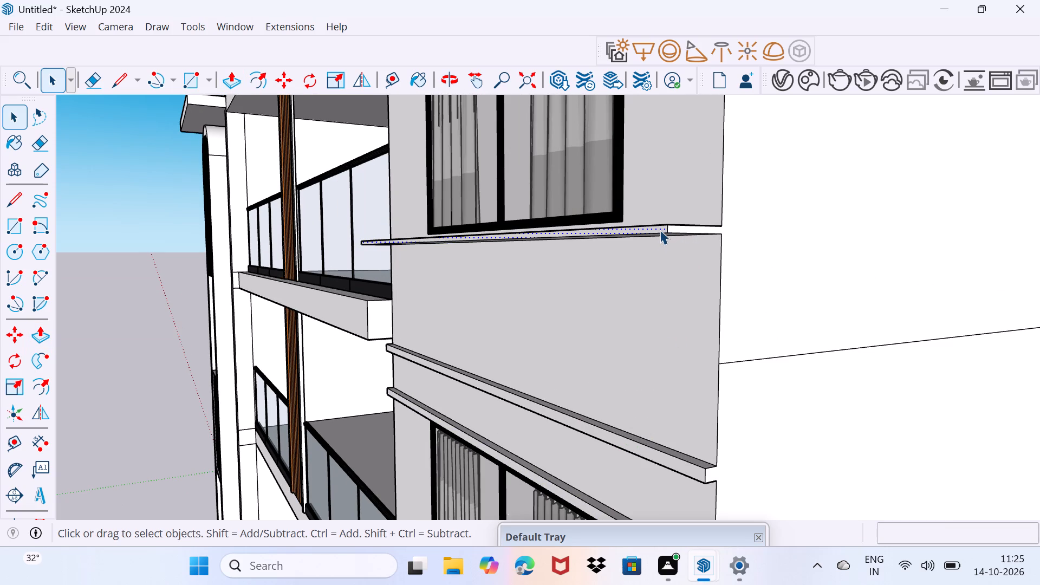
pyautogui.press('p')
pyautogui.click(660, 230)
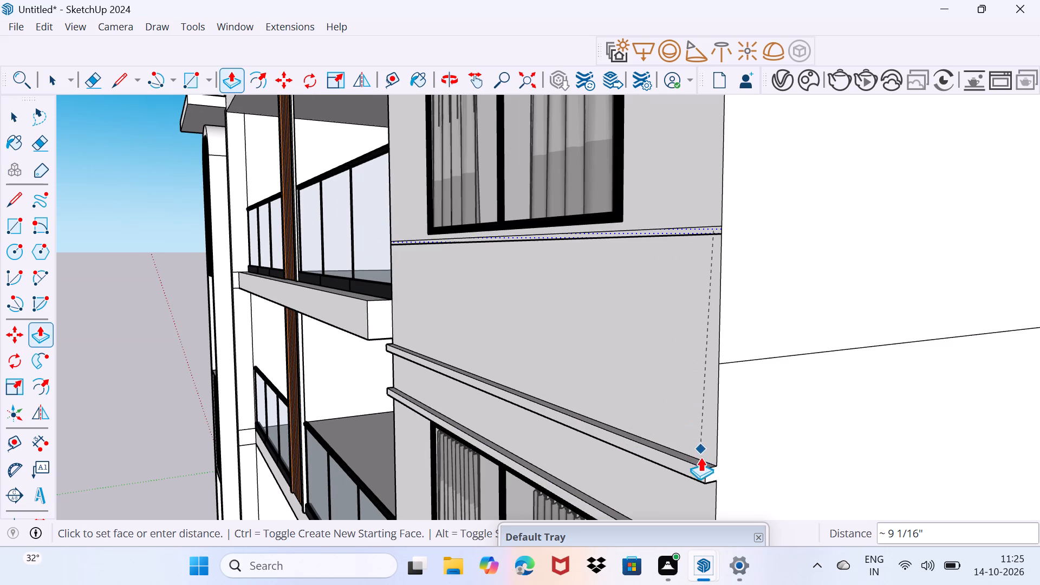
pyautogui.click(699, 464)
pyautogui.press('space')
pyautogui.moveTo(680, 412); pyautogui.dragTo(699, 373)
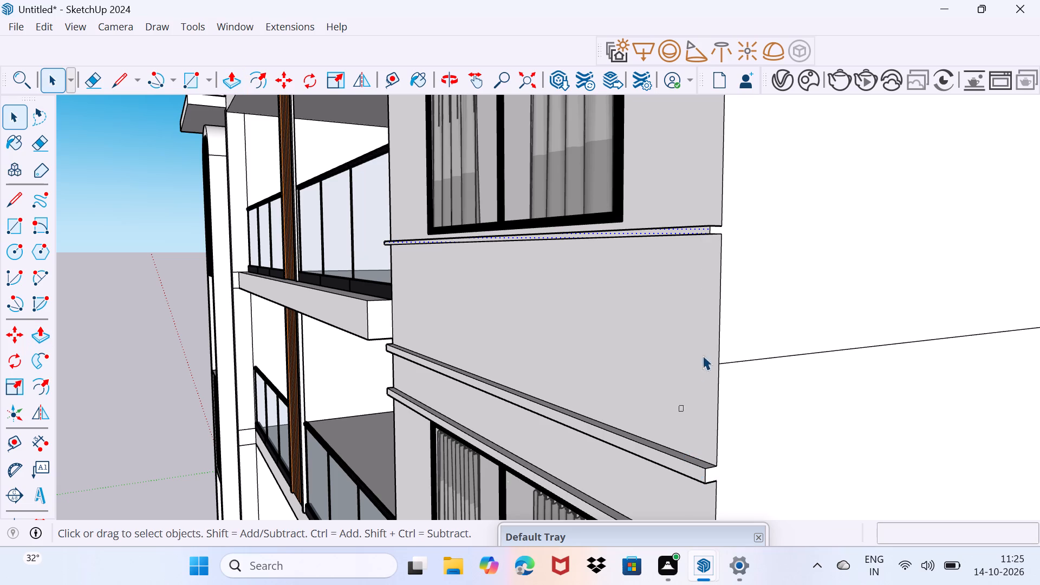
# Examine the ledges around the middle and lower curtained windows from several angles.
pyautogui.scroll(-8, 664, 333)
pyautogui.moveTo(680, 422); pyautogui.dragTo(836, 337, button='middle')
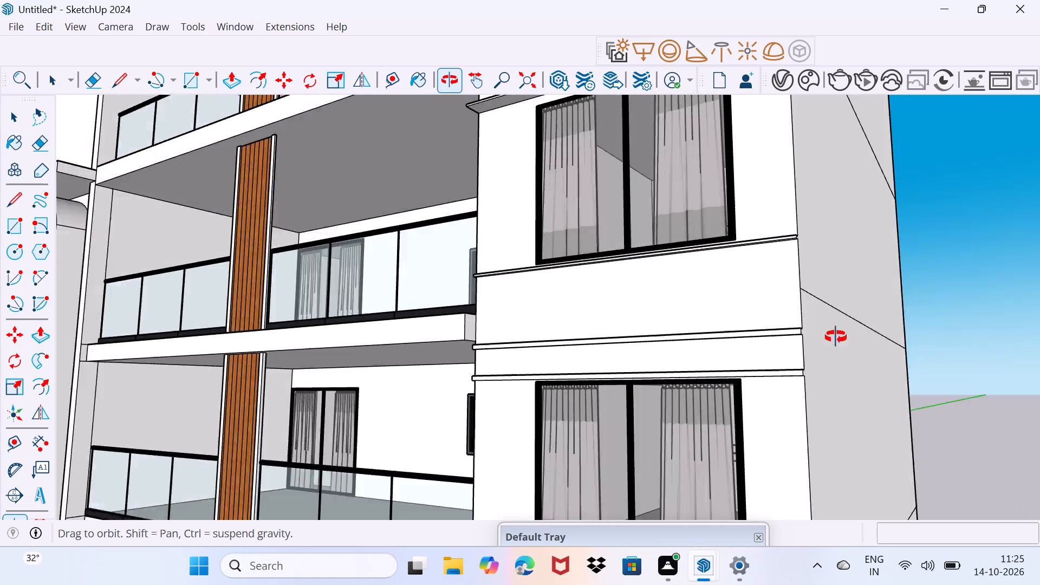
pyautogui.moveTo(836, 337); pyautogui.dragTo(738, 165, button='middle')
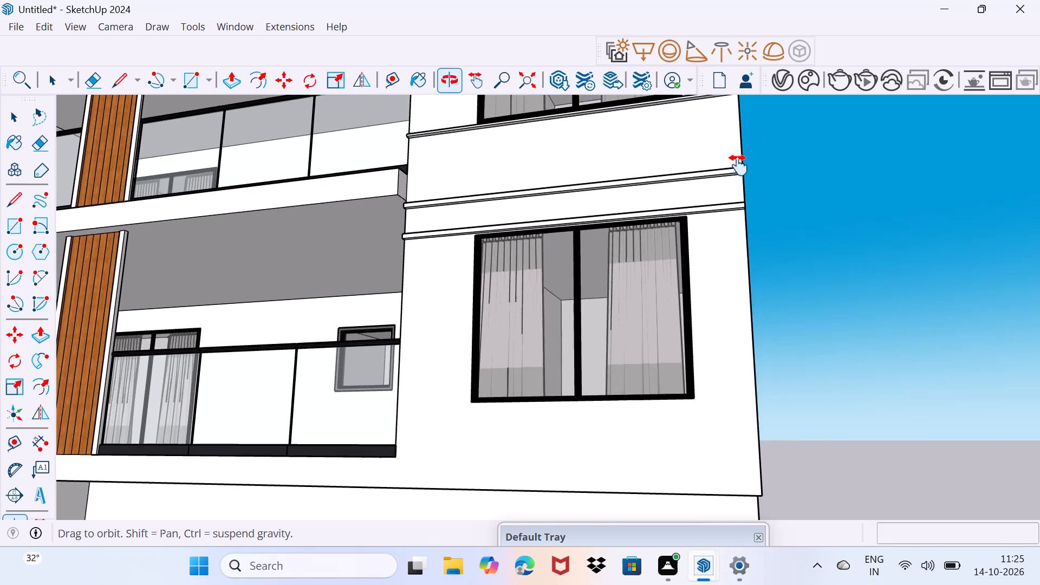
pyautogui.moveTo(738, 165); pyautogui.dragTo(705, 505, button='middle')
pyautogui.scroll(4, 682, 398)
pyautogui.moveTo(710, 355); pyautogui.dragTo(701, 356, button='middle')
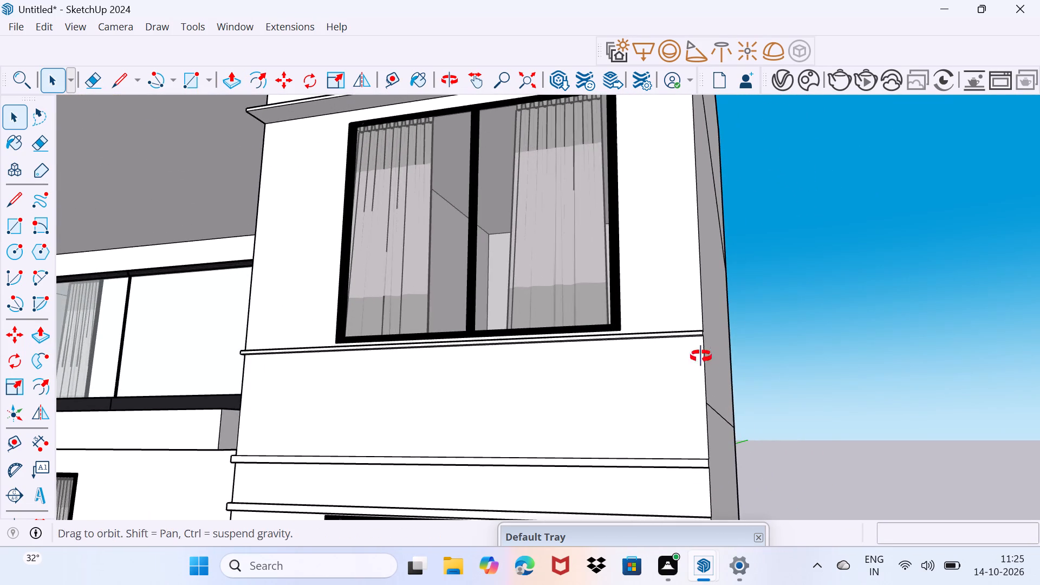
pyautogui.moveTo(701, 356); pyautogui.dragTo(534, 361, button='middle')
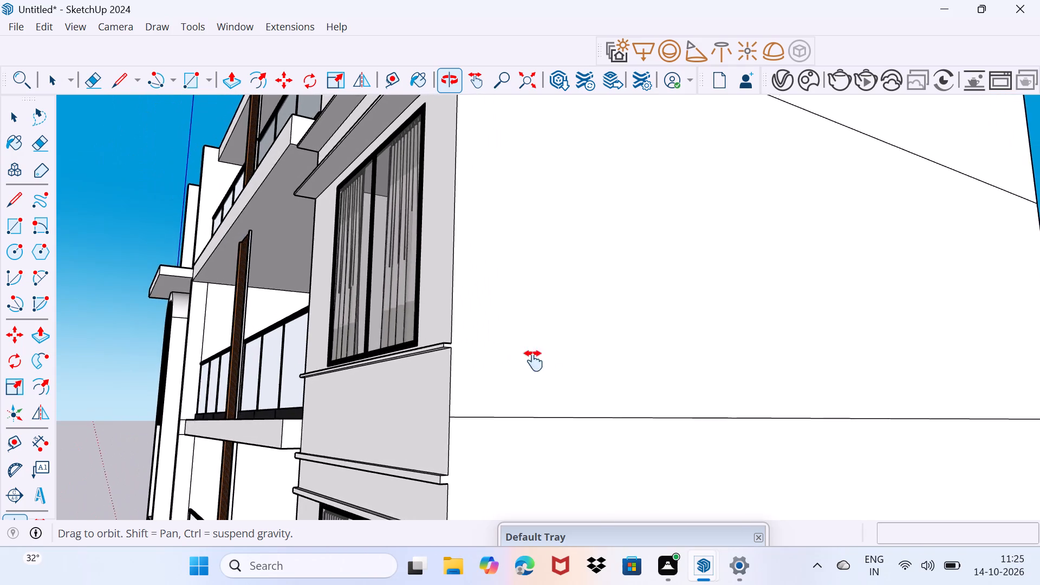
pyautogui.moveTo(534, 361); pyautogui.dragTo(615, 492, button='middle')
pyautogui.scroll(2, 592, 473)
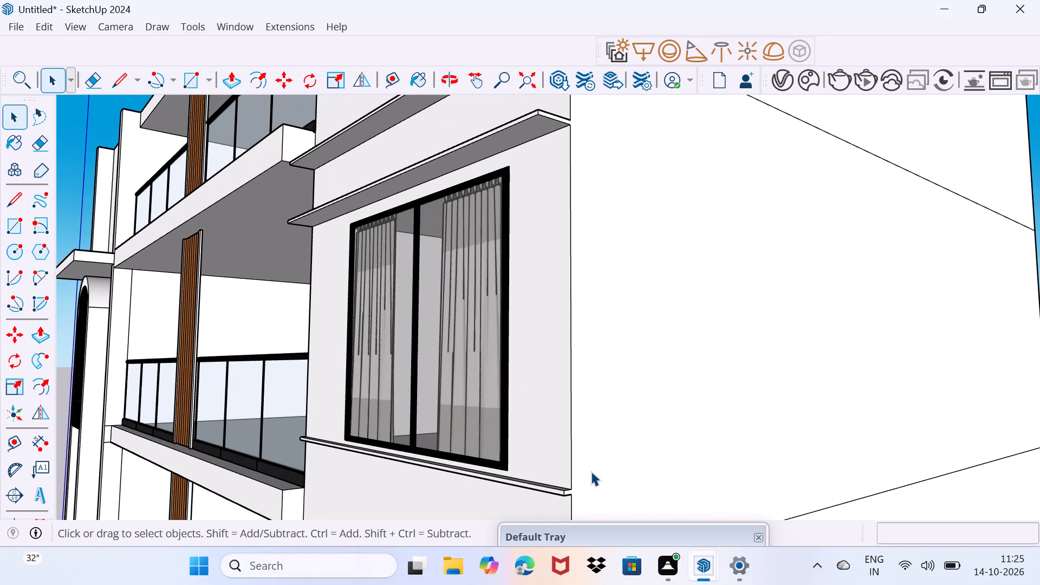
pyautogui.press('space')
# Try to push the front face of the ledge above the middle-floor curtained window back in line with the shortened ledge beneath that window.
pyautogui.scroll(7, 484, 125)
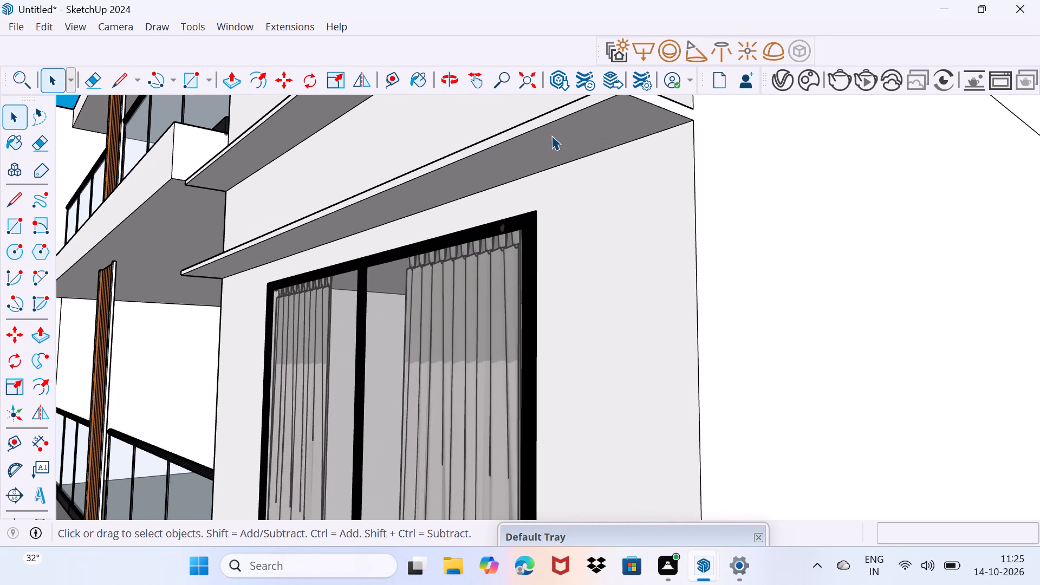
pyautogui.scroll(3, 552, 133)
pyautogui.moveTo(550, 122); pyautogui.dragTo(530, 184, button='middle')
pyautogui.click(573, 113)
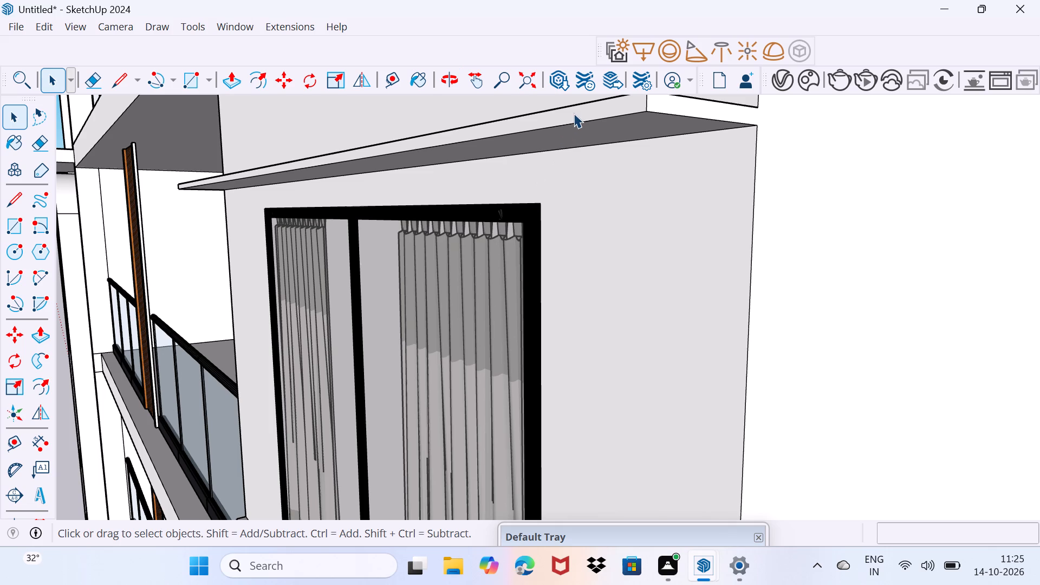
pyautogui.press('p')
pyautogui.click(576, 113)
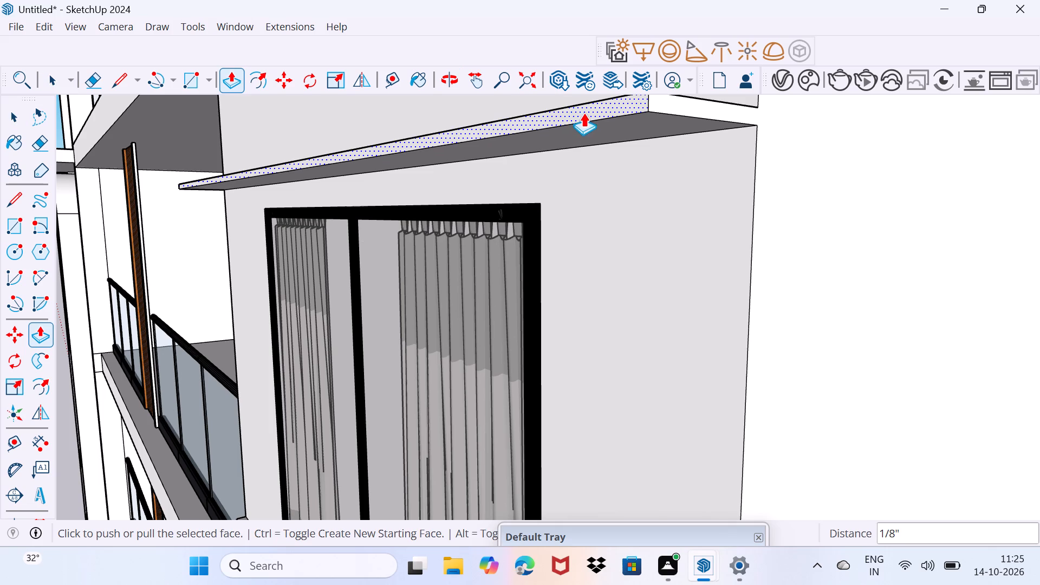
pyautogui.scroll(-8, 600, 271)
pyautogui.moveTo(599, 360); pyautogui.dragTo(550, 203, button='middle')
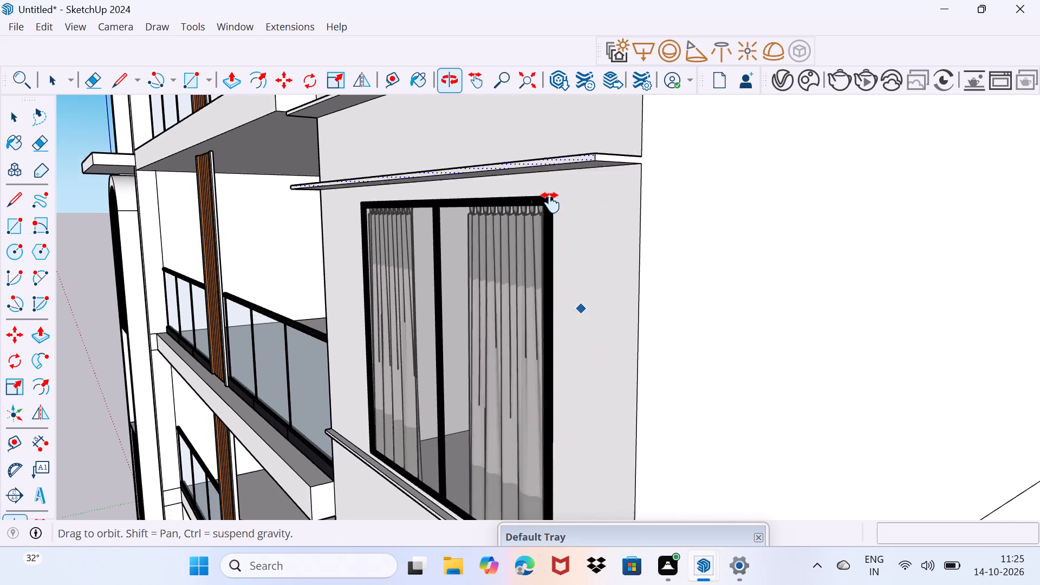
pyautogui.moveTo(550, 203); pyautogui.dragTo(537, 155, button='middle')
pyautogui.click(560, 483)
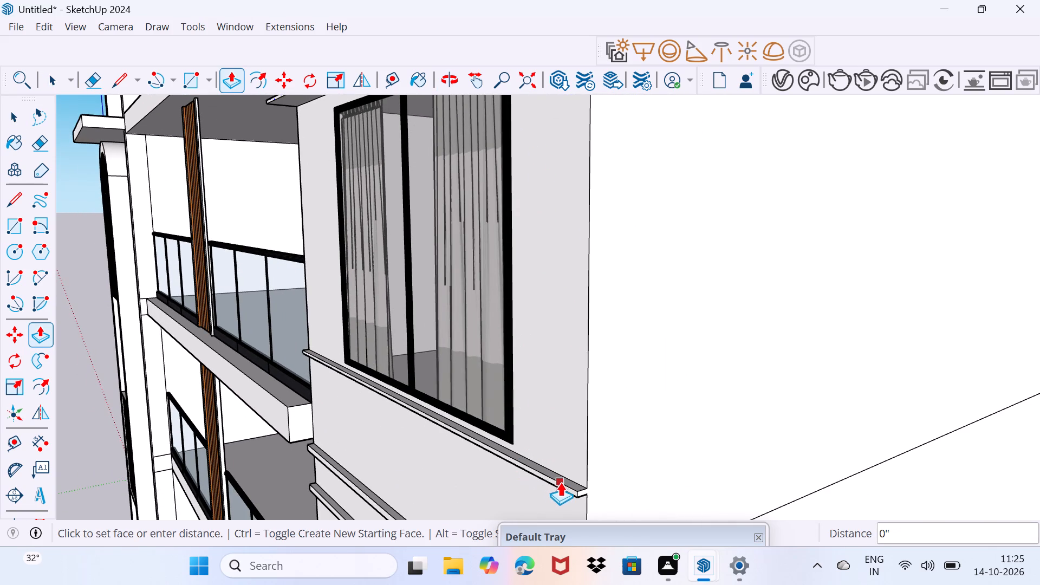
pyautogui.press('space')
# Push the front face of the ledge just above the middle-floor curtained window back about 6 1/4" toward the wall.
pyautogui.scroll(-8, 531, 272)
pyautogui.scroll(3, 518, 132)
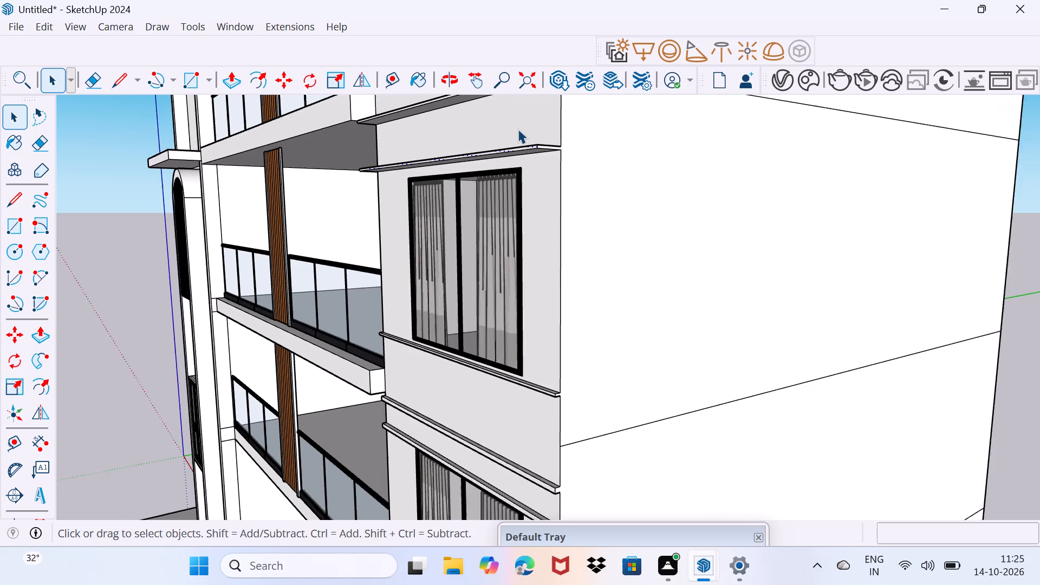
pyautogui.moveTo(521, 176); pyautogui.dragTo(560, 255, button='middle')
pyautogui.scroll(6, 586, 305)
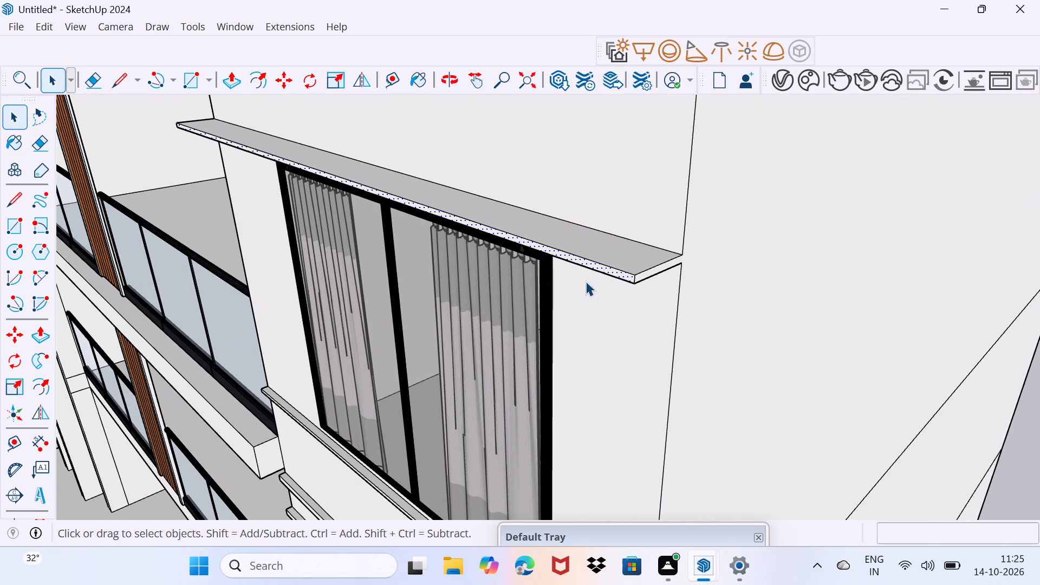
pyautogui.press('p')
pyautogui.click(608, 276)
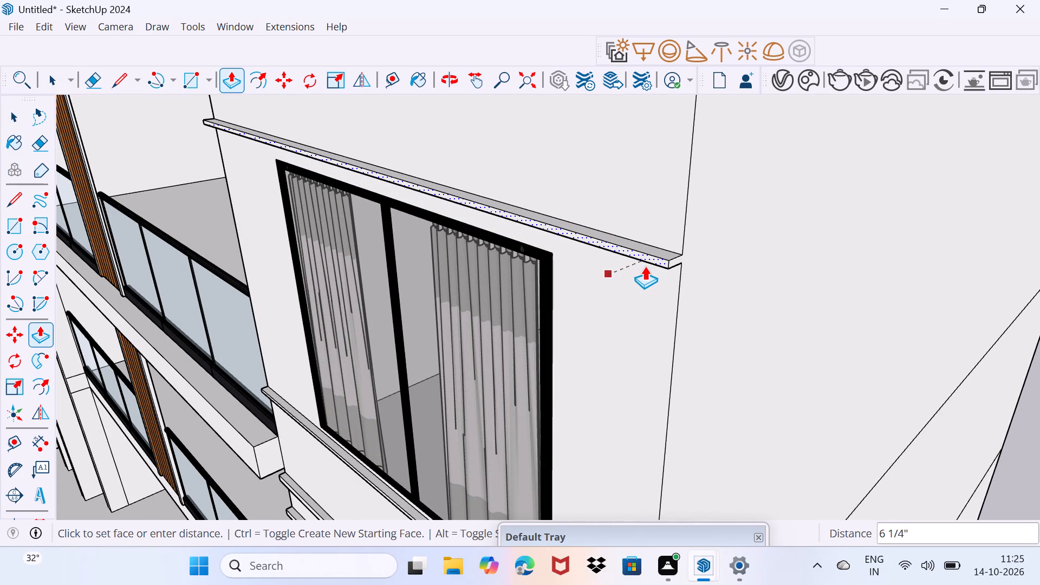
pyautogui.click(645, 266)
pyautogui.press('space')
pyautogui.moveTo(613, 316); pyautogui.dragTo(645, 290)
# Push the front face of the upper ledge in the pair above the middle-floor curtained window back 8" toward the wall.
pyautogui.moveTo(625, 277); pyautogui.dragTo(526, 341, button='middle')
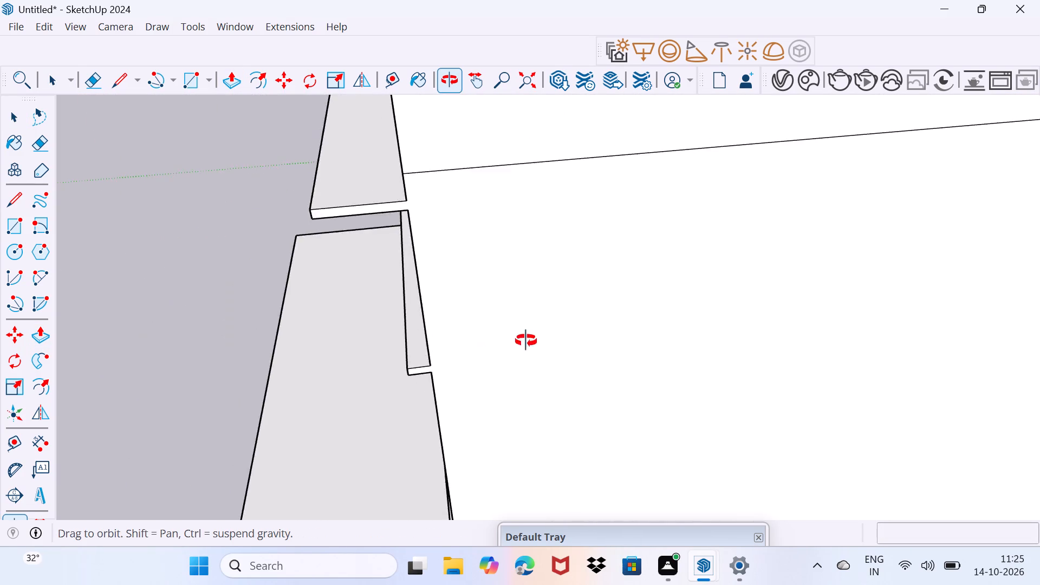
pyautogui.moveTo(526, 341); pyautogui.dragTo(544, 342, button='middle')
pyautogui.scroll(8, 474, 258)
pyautogui.click(450, 206)
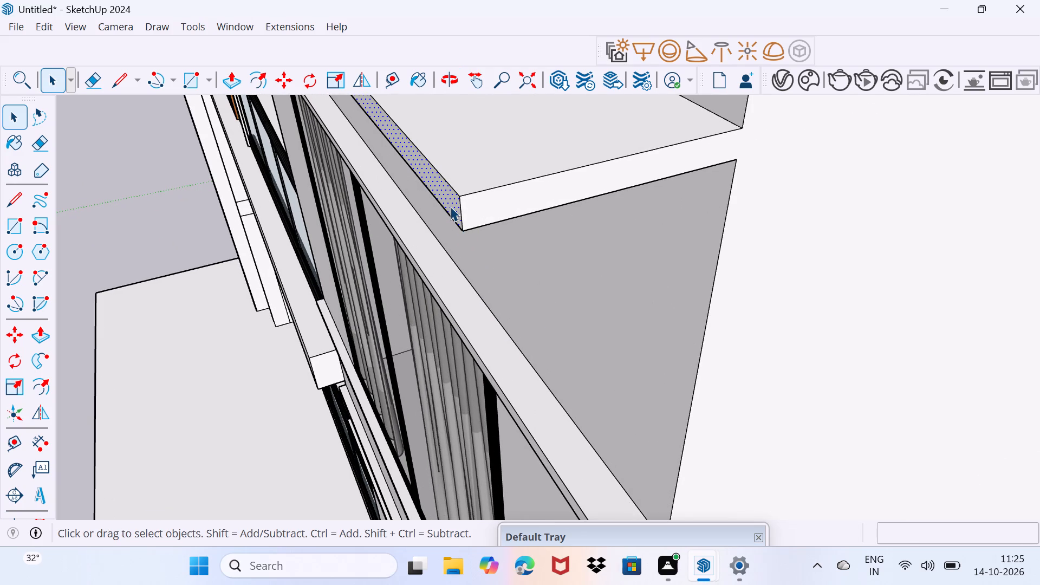
pyautogui.press('p')
pyautogui.click(450, 206)
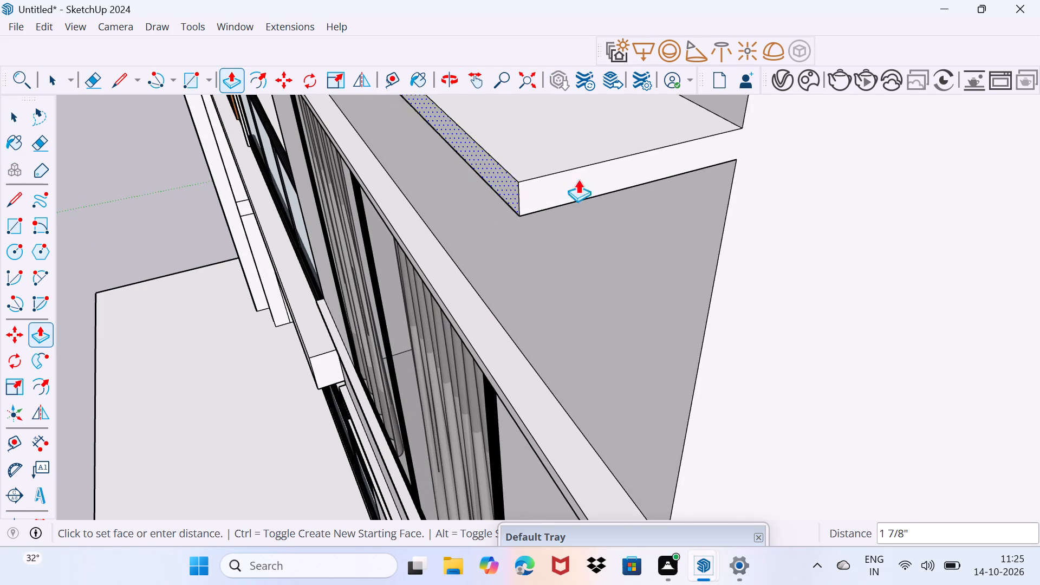
pyautogui.click(695, 148)
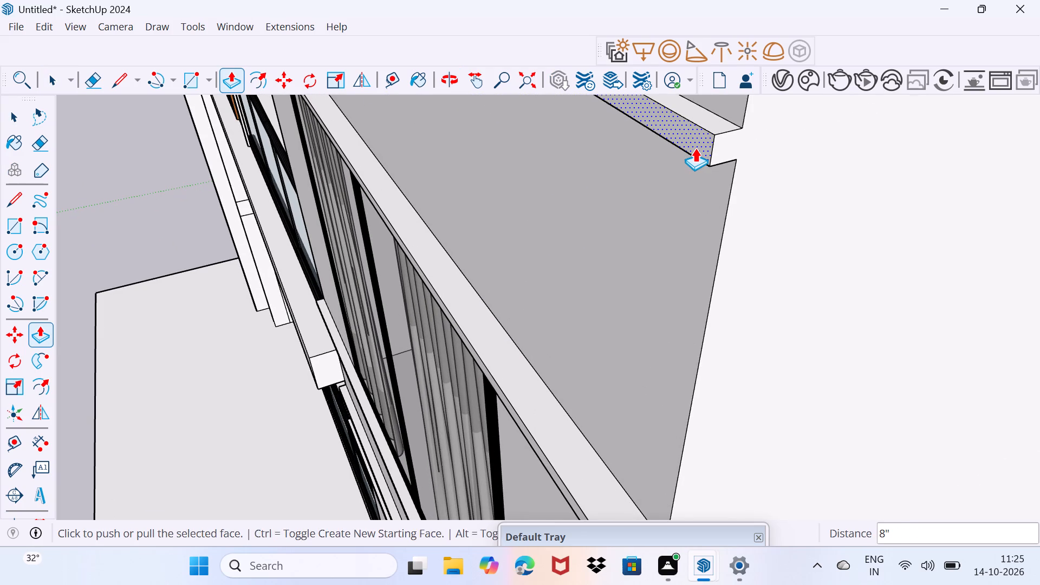
pyautogui.press('space')
pyautogui.moveTo(666, 231); pyautogui.dragTo(694, 207)
# Examine the ledge projections on all floors along the building's side profile.
pyautogui.scroll(-14, 649, 207)
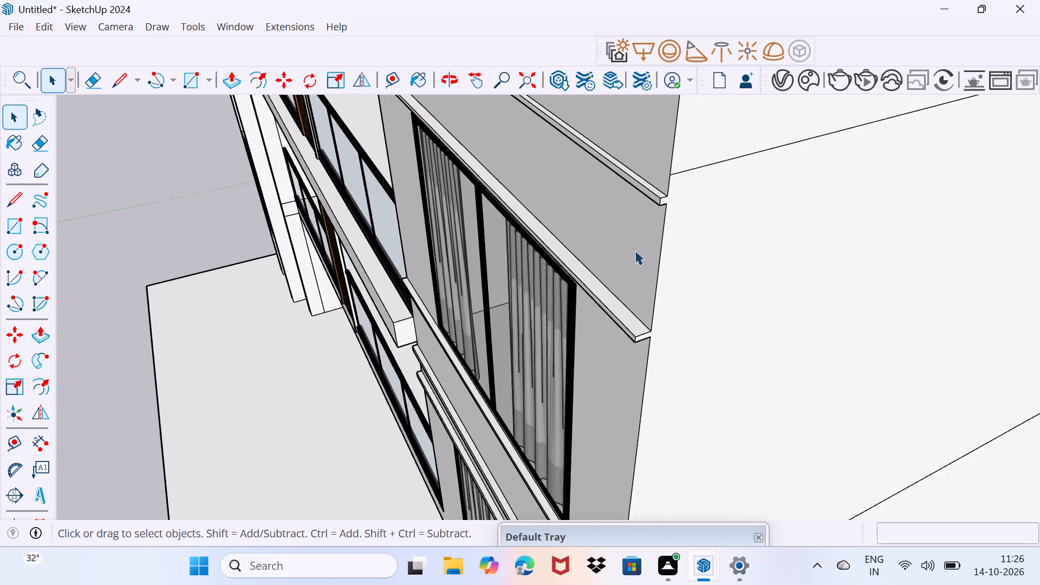
pyautogui.scroll(-19, 635, 250)
pyautogui.moveTo(674, 375); pyautogui.dragTo(573, 335, button='middle')
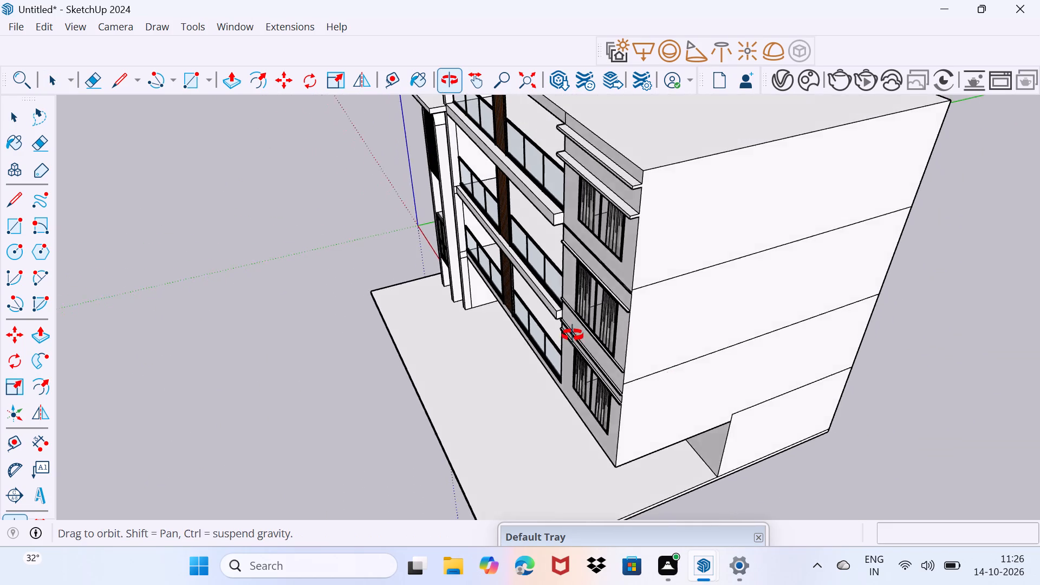
pyautogui.moveTo(573, 335); pyautogui.dragTo(480, 341, button='middle')
pyautogui.scroll(5, 432, 262)
pyautogui.moveTo(518, 327); pyautogui.dragTo(601, 216, button='middle')
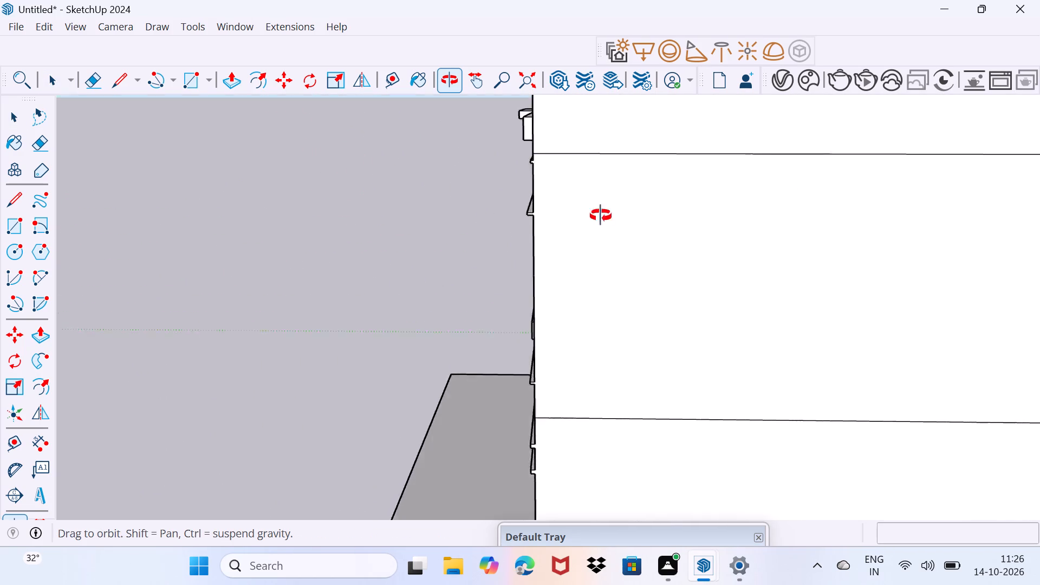
pyautogui.moveTo(601, 216); pyautogui.dragTo(620, 160, button='middle')
pyautogui.scroll(9, 557, 436)
pyautogui.moveTo(584, 383); pyautogui.dragTo(597, 502, button='middle')
pyautogui.scroll(-14, 597, 502)
pyautogui.scroll(-7, 602, 262)
# Draw a 31' vertical line down the building's front corner edge, from the roof to the bottom of the overhanging side wall.
pyautogui.scroll(2, 595, 152)
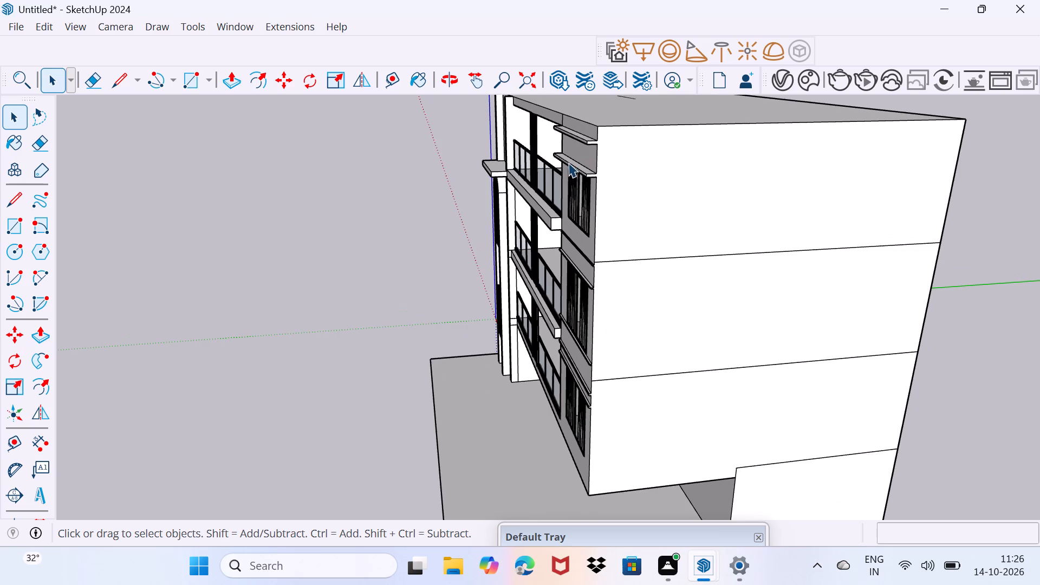
pyautogui.scroll(4, 577, 157)
pyautogui.press('l')
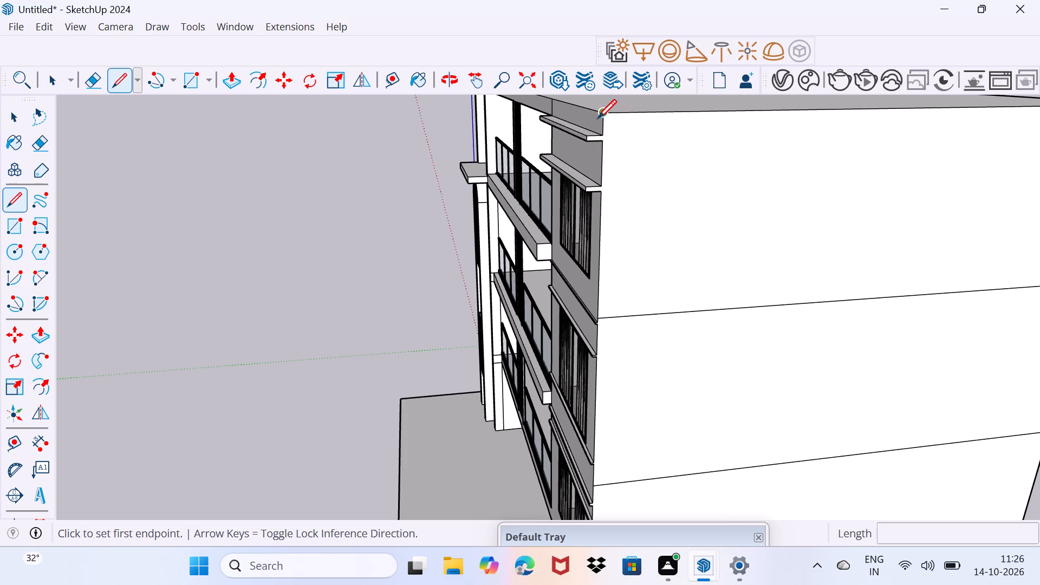
pyautogui.click(603, 115)
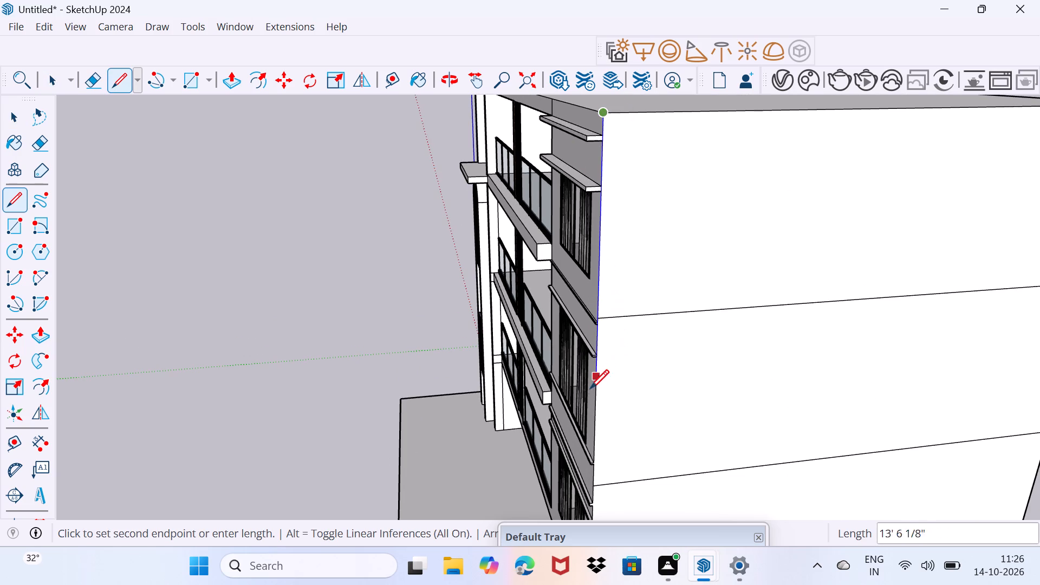
pyautogui.scroll(-1, 595, 438)
pyautogui.keyDown('shift'); pyautogui.moveTo(595, 448); pyautogui.dragTo(600, 124, button='middle'); pyautogui.keyUp('shift')
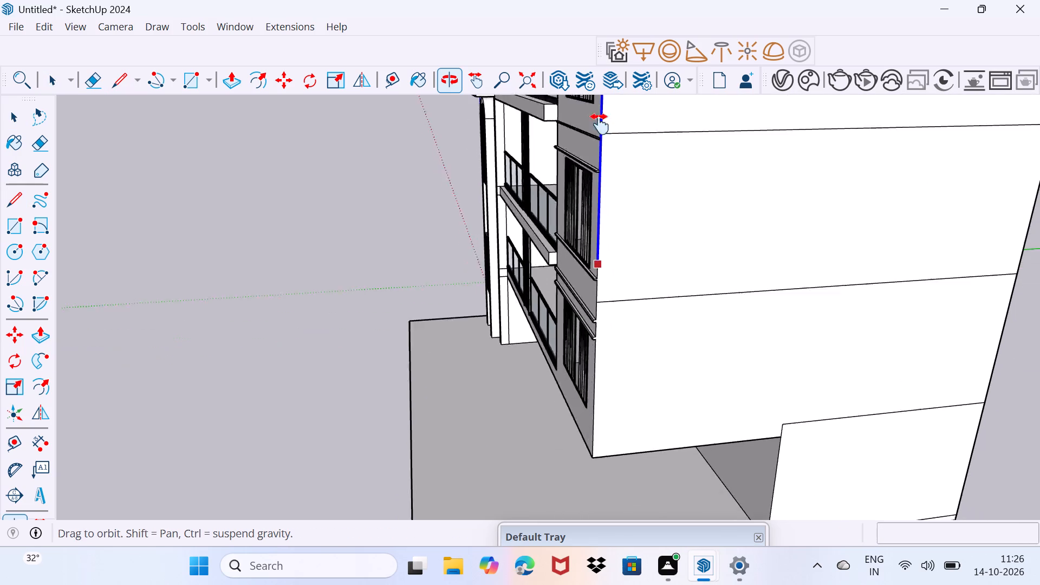
pyautogui.keyDown('shift'); pyautogui.moveTo(600, 124); pyautogui.dragTo(600, 85, button='middle'); pyautogui.keyUp('shift')
pyautogui.click(596, 297)
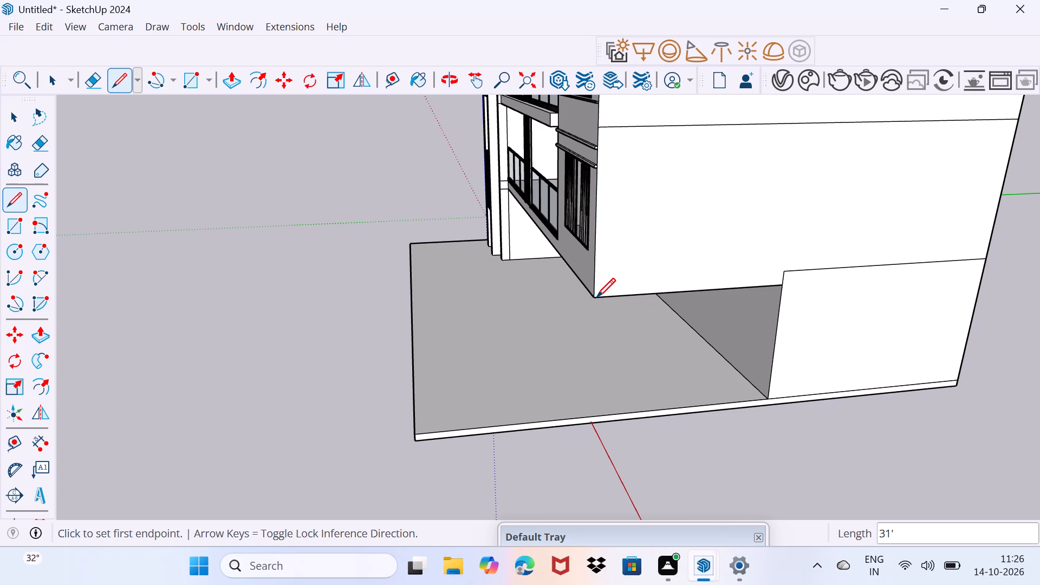
pyautogui.press('space')
# Erase the horizontal floor-division lines across the blank side wall, including the leftover piece at the ground-floor opening's corner.
pyautogui.scroll(-3, 630, 244)
pyautogui.moveTo(645, 246); pyautogui.dragTo(694, 294, button='middle')
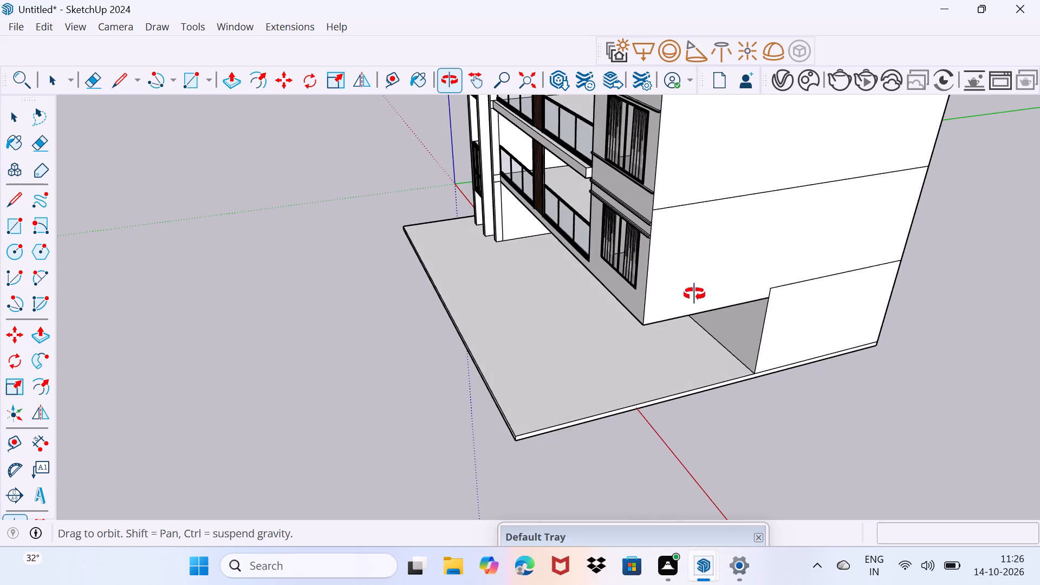
pyautogui.moveTo(694, 294); pyautogui.dragTo(658, 283, button='middle')
pyautogui.scroll(2, 785, 291)
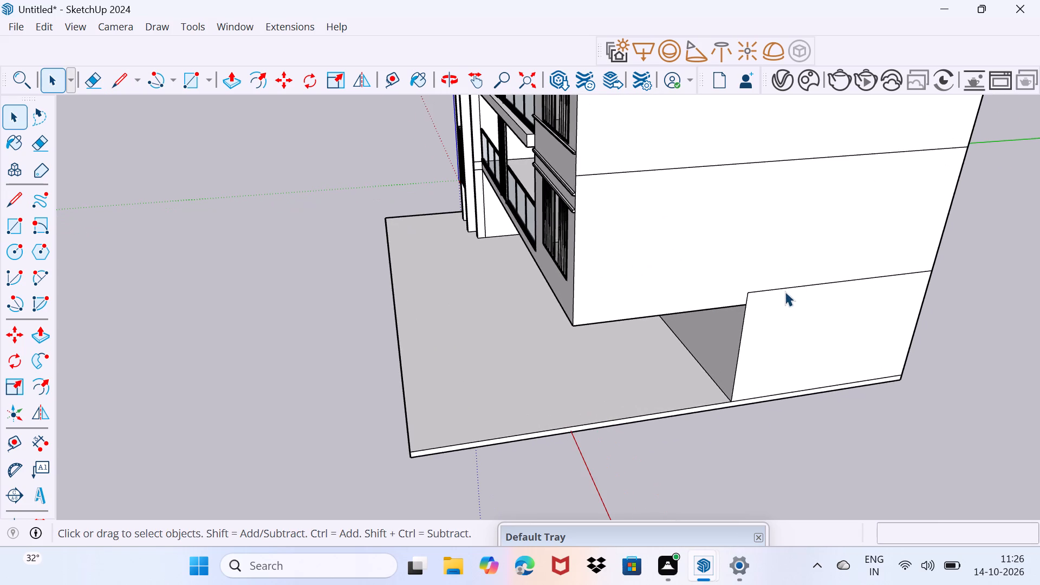
pyautogui.press('e')
pyautogui.moveTo(796, 290); pyautogui.dragTo(782, 248)
pyautogui.moveTo(723, 162); pyautogui.dragTo(725, 202)
pyautogui.scroll(3, 743, 303)
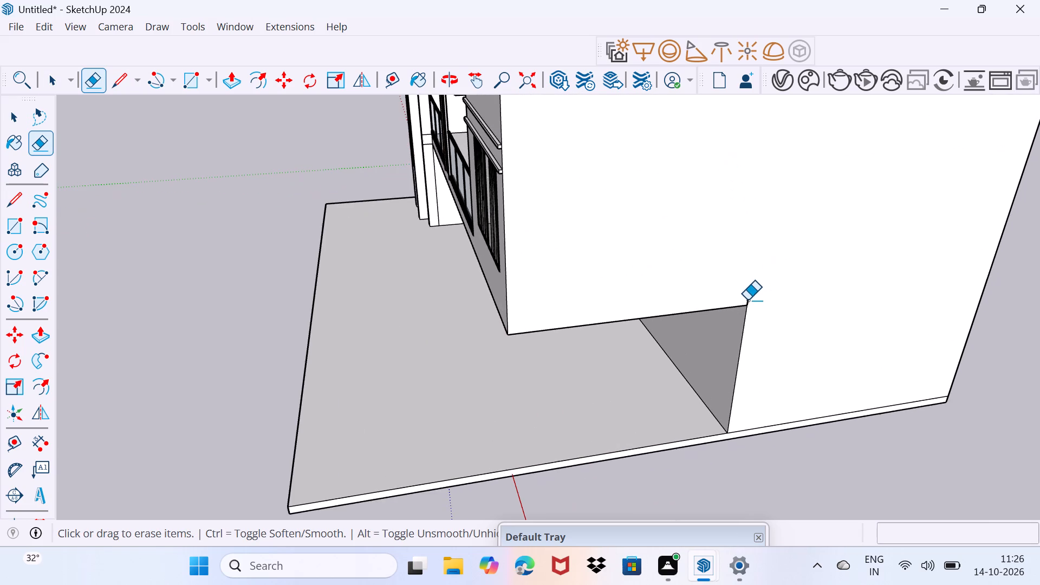
pyautogui.click(751, 296)
pyautogui.scroll(-8, 757, 287)
pyautogui.keyDown('shift'); pyautogui.moveTo(742, 253); pyautogui.dragTo(668, 413, button='middle'); pyautogui.keyUp('shift')
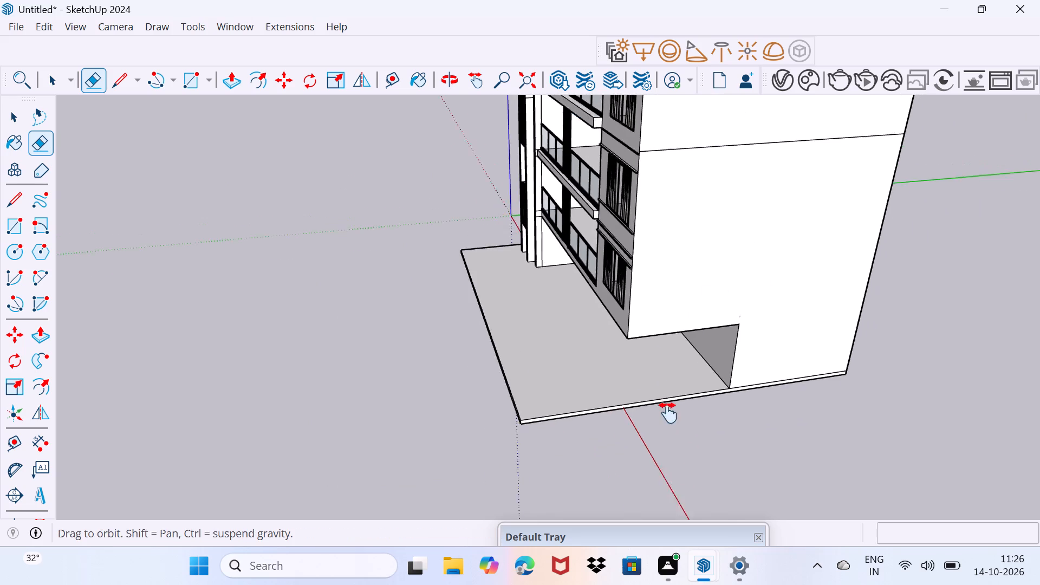
pyautogui.keyDown('shift'); pyautogui.moveTo(668, 413); pyautogui.dragTo(649, 459, button='middle'); pyautogui.keyUp('shift')
pyautogui.moveTo(652, 335); pyautogui.dragTo(644, 381)
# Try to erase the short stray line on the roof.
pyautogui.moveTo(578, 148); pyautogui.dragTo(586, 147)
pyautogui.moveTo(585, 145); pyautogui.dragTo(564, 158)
# Push/Pull the ground slab's side edge face outward to form a narrow strip beyond the blank side wall.
pyautogui.moveTo(604, 350); pyautogui.dragTo(747, 296, button='middle')
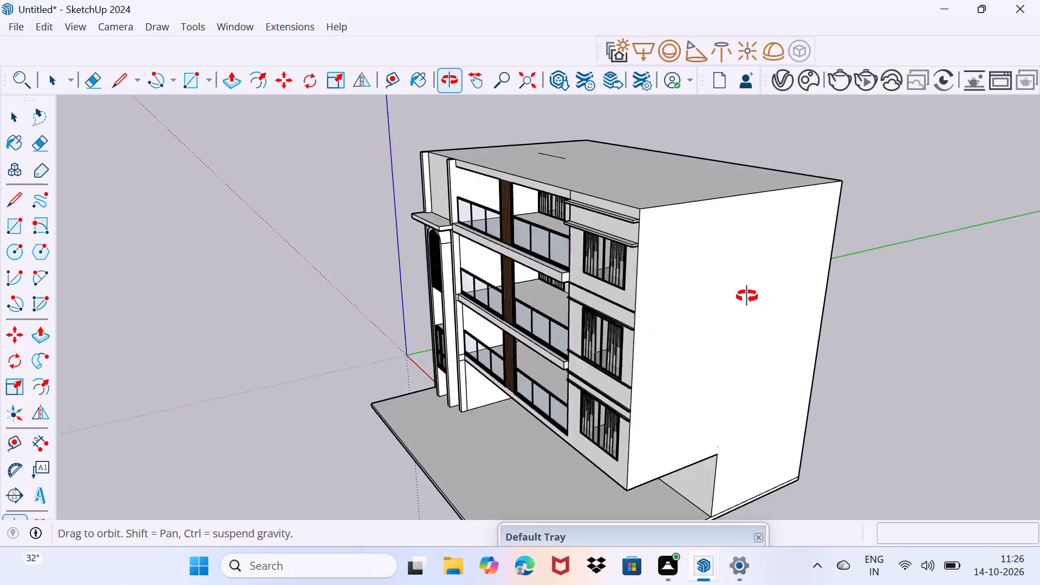
pyautogui.moveTo(747, 296); pyautogui.dragTo(587, 314, button='middle')
pyautogui.scroll(-2, 587, 314)
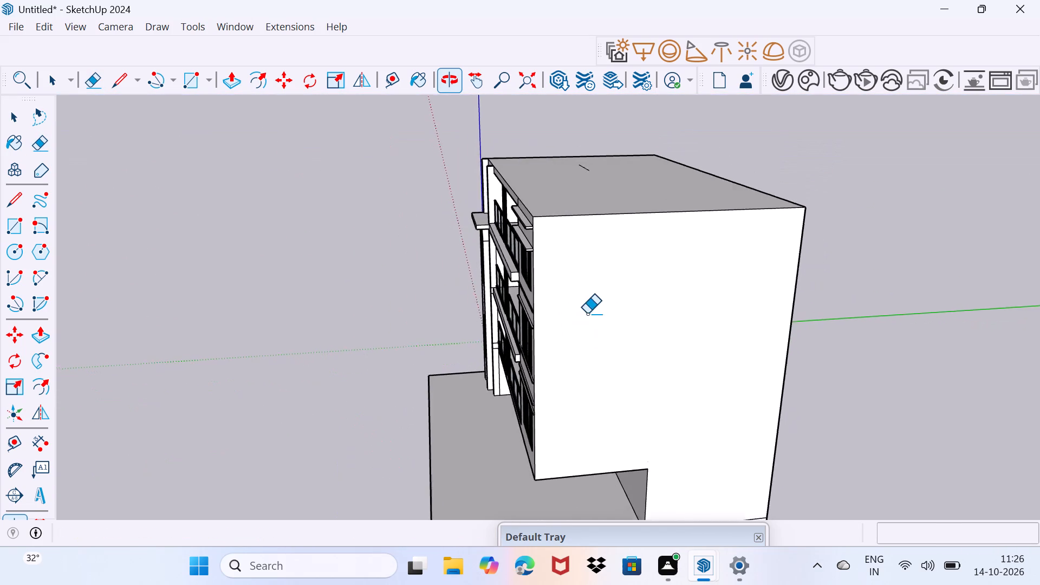
pyautogui.scroll(-5, 587, 314)
pyautogui.press('space')
pyautogui.scroll(4, 616, 470)
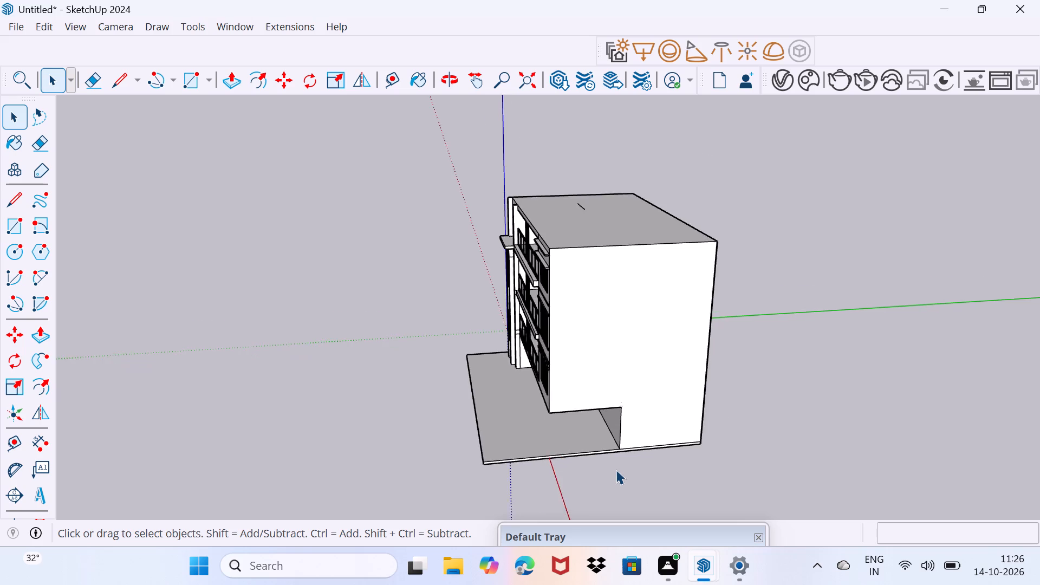
pyautogui.scroll(5, 615, 467)
pyautogui.keyDown('shift'); pyautogui.moveTo(630, 475); pyautogui.dragTo(610, 329, button='middle'); pyautogui.keyUp('shift')
pyautogui.scroll(4, 600, 314)
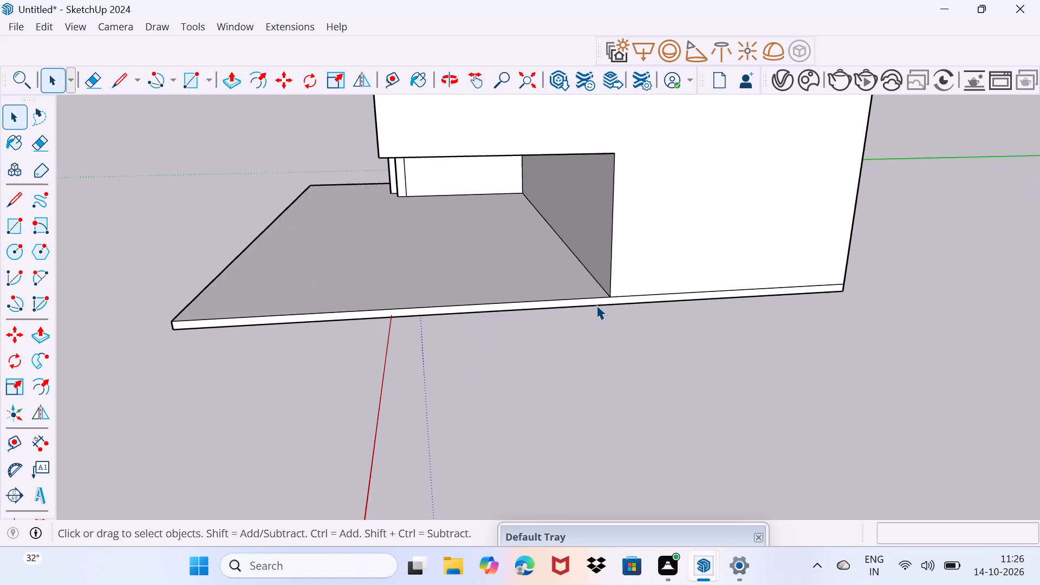
pyautogui.click(600, 301)
pyautogui.moveTo(601, 306); pyautogui.dragTo(632, 291)
pyautogui.scroll(8, 631, 296)
pyautogui.scroll(-1, 632, 296)
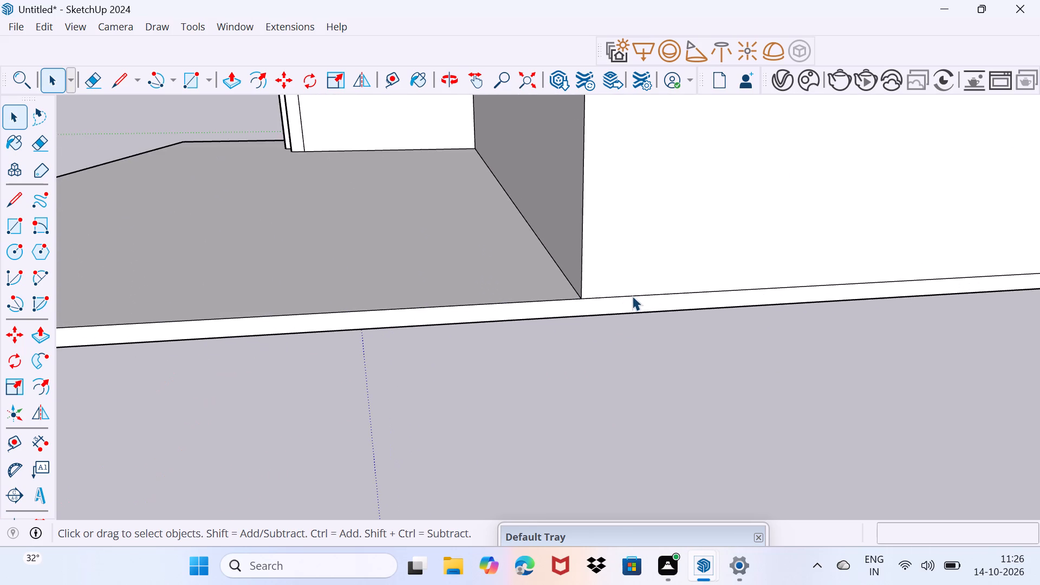
pyautogui.scroll(-1, 632, 296)
pyautogui.click(616, 303)
pyautogui.press('p')
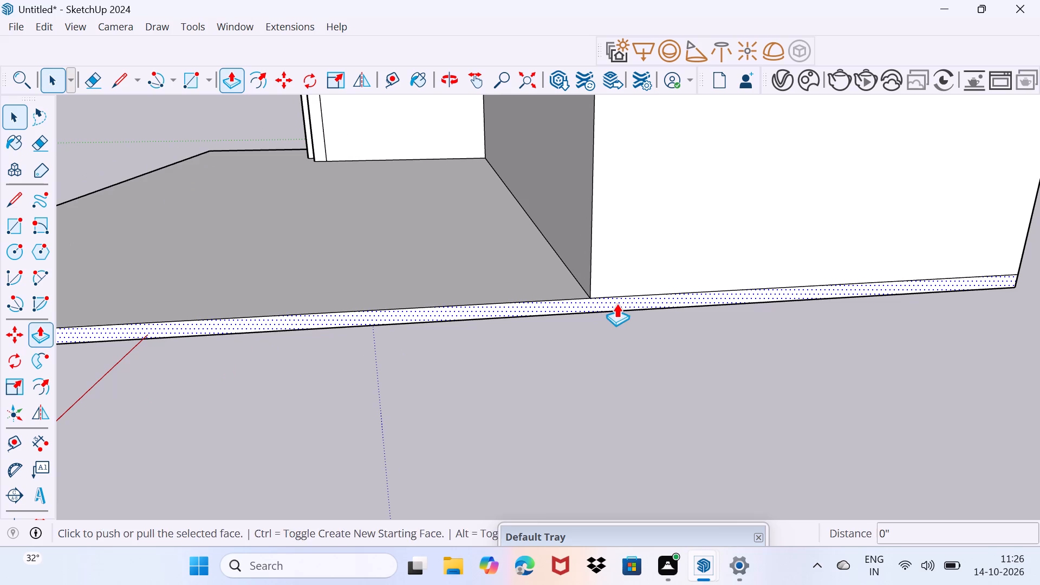
pyautogui.click(616, 303)
pyautogui.scroll(-4, 684, 389)
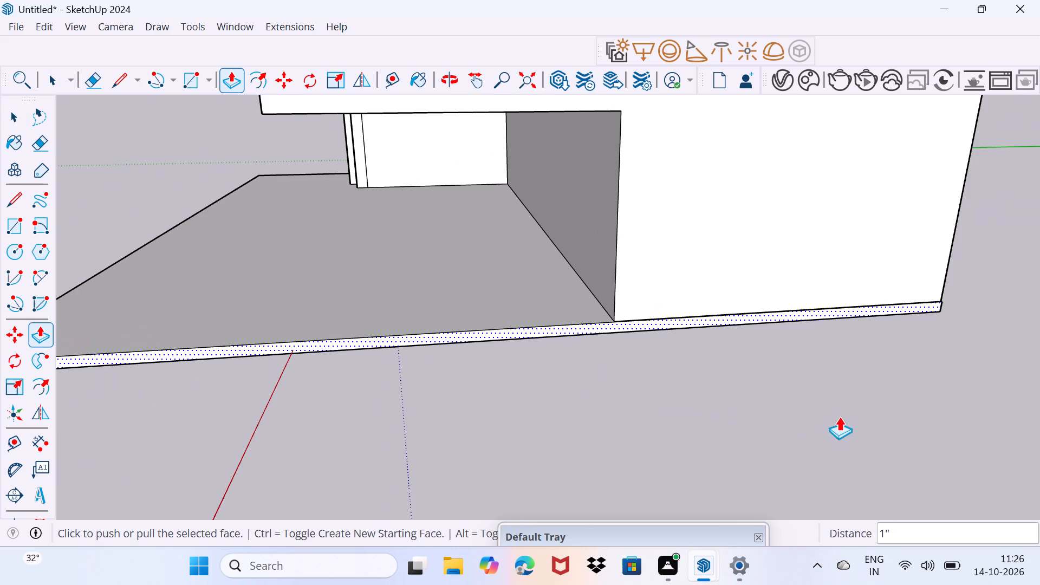
pyautogui.click(839, 417)
pyautogui.moveTo(697, 402); pyautogui.dragTo(777, 448)
pyautogui.moveTo(772, 445); pyautogui.dragTo(785, 451)
pyautogui.moveTo(785, 451); pyautogui.dragTo(790, 456)
pyautogui.scroll(-8, 790, 453)
# Pull the same slab edge face further outward to form a wide paved area beside the building.
pyautogui.moveTo(790, 453); pyautogui.dragTo(734, 306, button='middle')
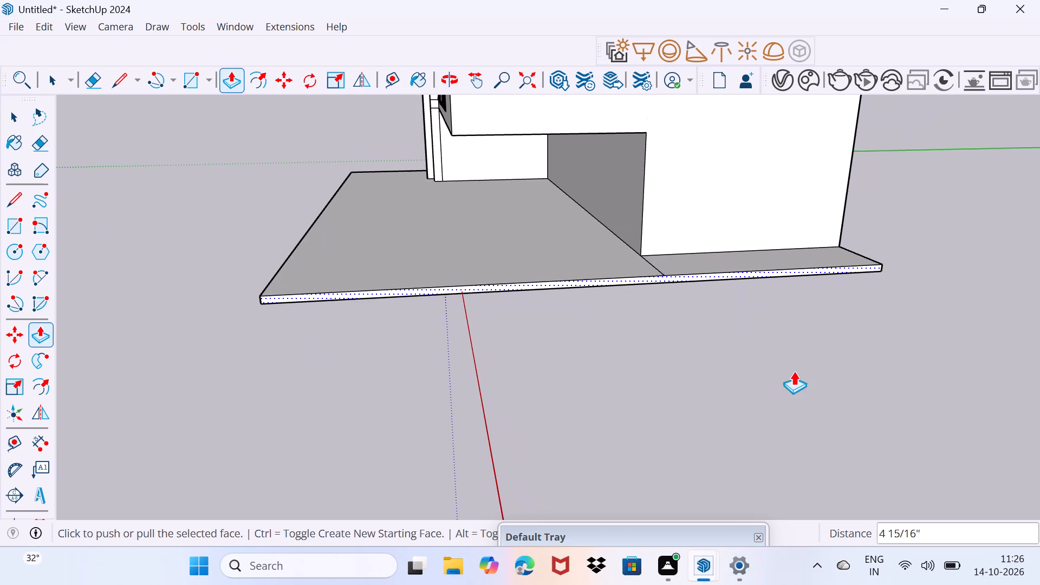
pyautogui.moveTo(706, 293); pyautogui.dragTo(820, 427)
pyautogui.click(820, 427)
pyautogui.press('space')
pyautogui.moveTo(619, 344); pyautogui.dragTo(687, 288)
# Push/Pull the blank side wall outward about 6' 4" over the extended slab, keeping the original corner edges.
pyautogui.moveTo(671, 277); pyautogui.dragTo(656, 318, button='middle')
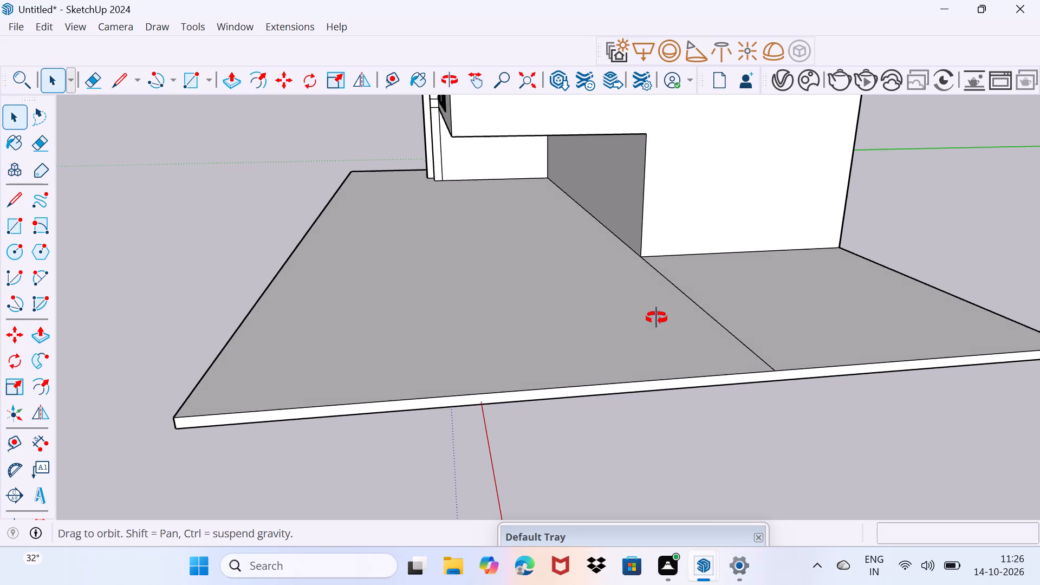
pyautogui.moveTo(656, 318); pyautogui.dragTo(913, 330, button='middle')
pyautogui.scroll(-1, 916, 339)
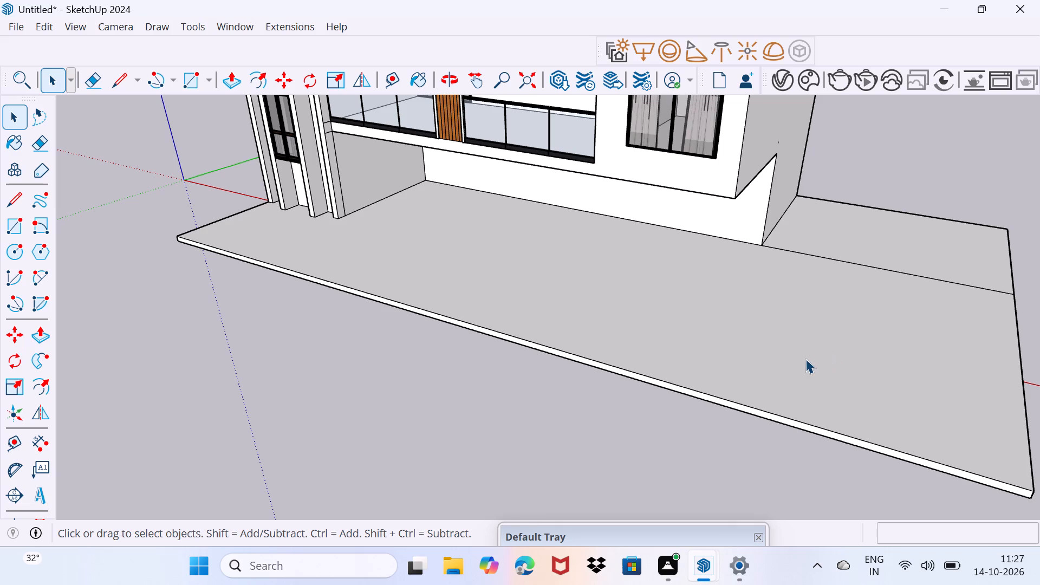
pyautogui.scroll(-2, 776, 223)
pyautogui.moveTo(818, 209); pyautogui.dragTo(731, 210, button='middle')
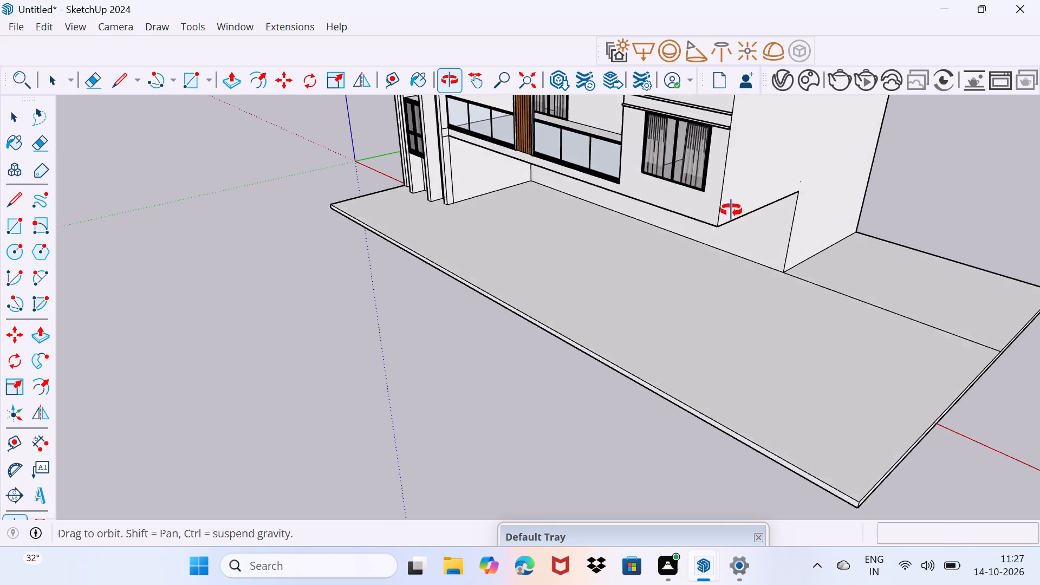
pyautogui.moveTo(731, 210); pyautogui.dragTo(701, 203, button='middle')
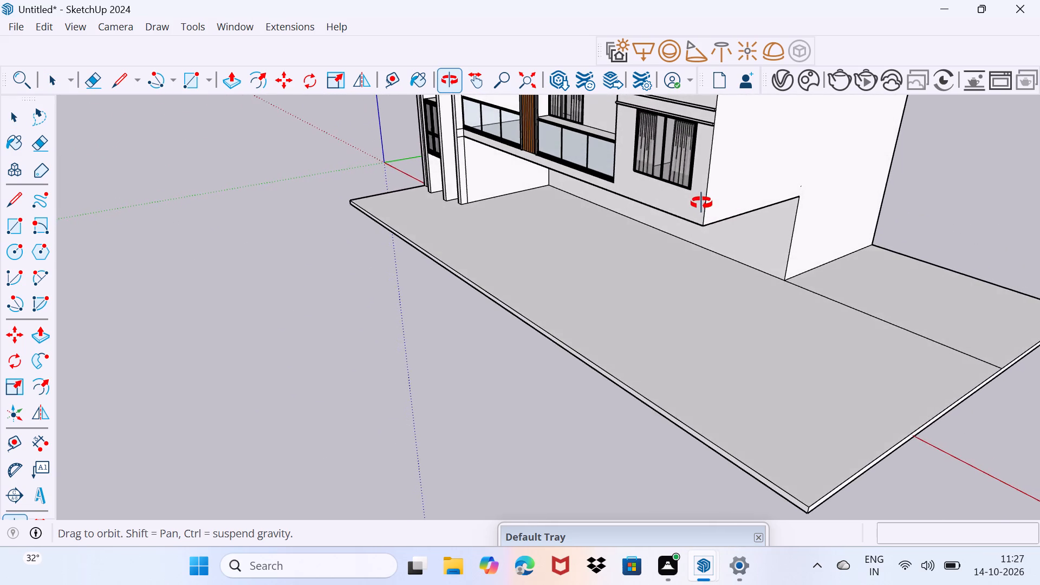
pyautogui.moveTo(701, 203); pyautogui.dragTo(704, 209, button='middle')
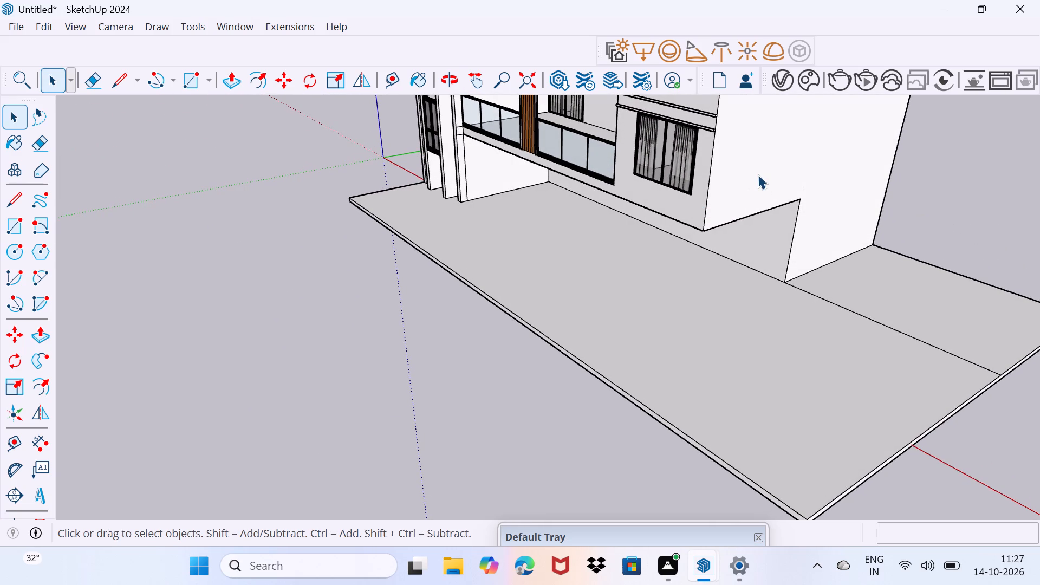
pyautogui.click(758, 174)
pyautogui.press('p')
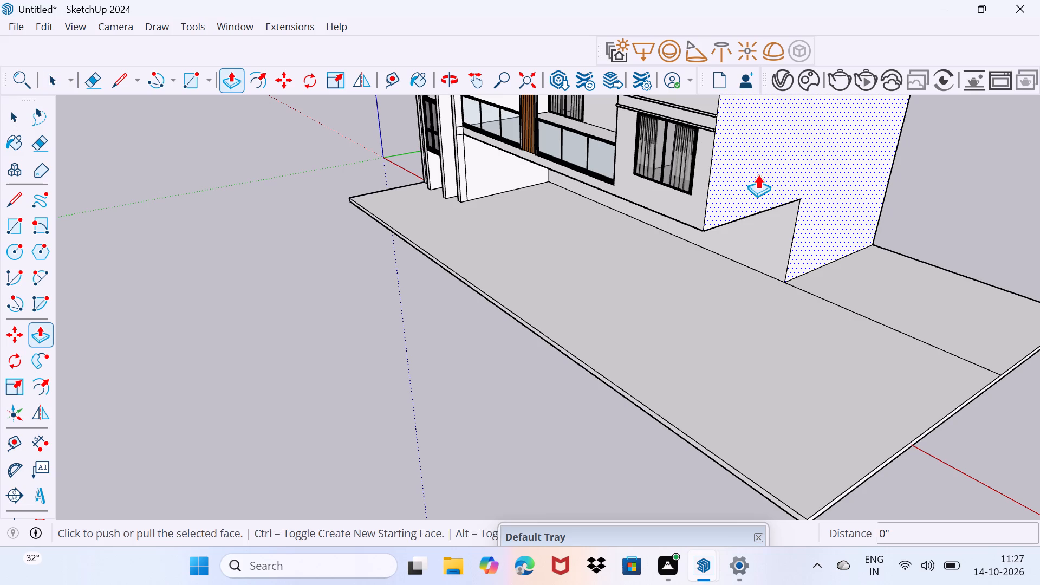
pyautogui.click(758, 174)
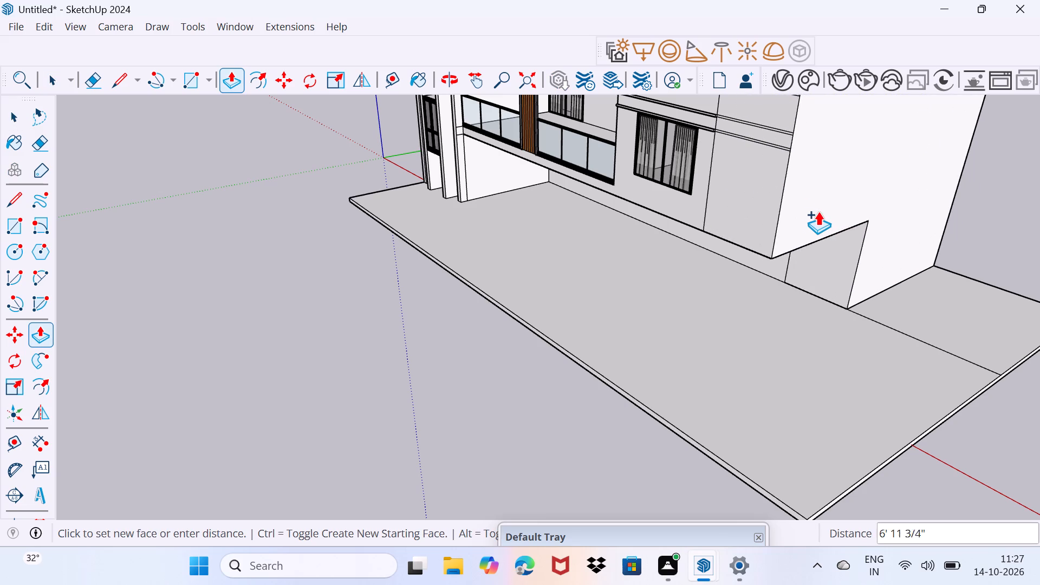
pyautogui.click(814, 210)
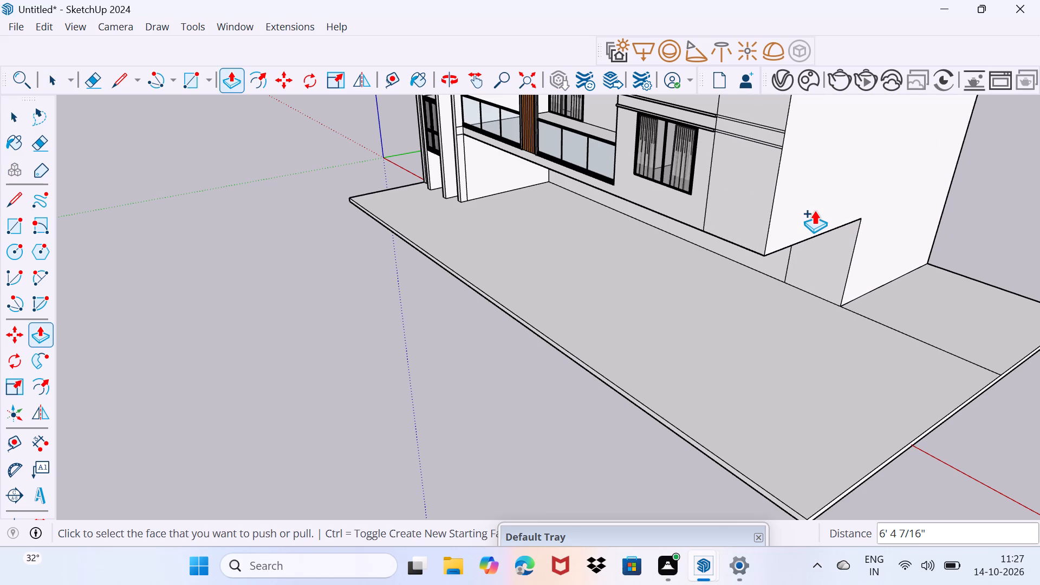
# Pull the side wall outward by about another 9' 3" as a second bay.
pyautogui.click(814, 210)
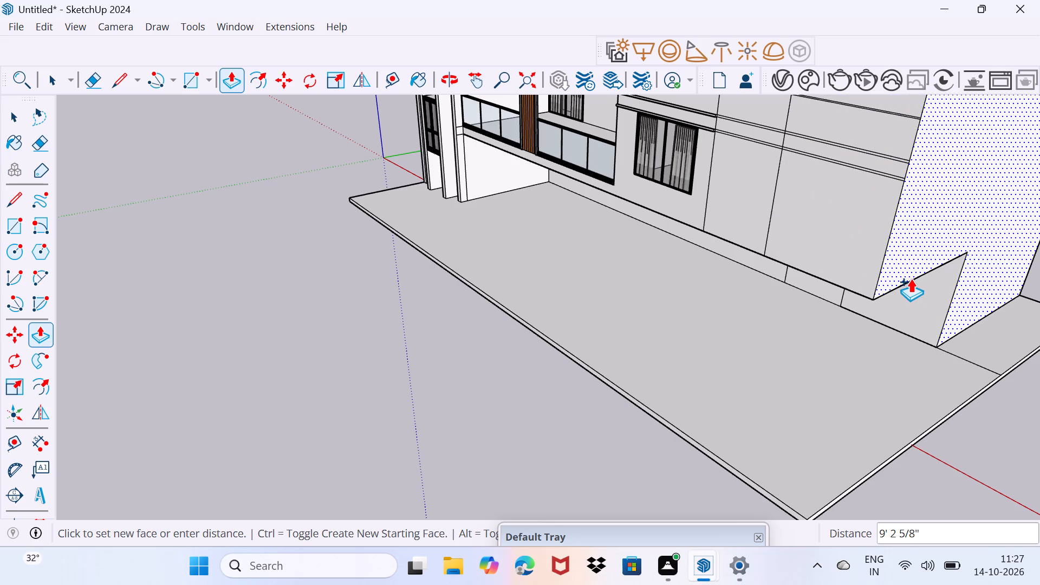
pyautogui.click(911, 278)
pyautogui.press('v')
pyautogui.press('space')
pyautogui.moveTo(890, 307); pyautogui.dragTo(933, 281)
# Erase the horizontal ledge lines crossing both new front wall bays, from the lowest windows up to below the top-floor windows.
pyautogui.scroll(-4, 796, 223)
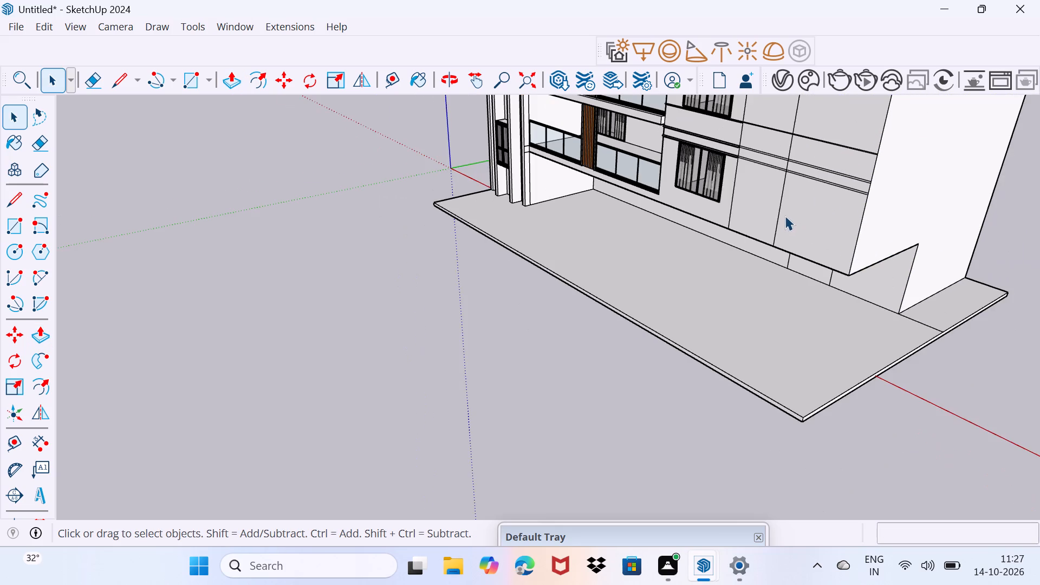
pyautogui.moveTo(785, 216); pyautogui.dragTo(711, 401, button='middle')
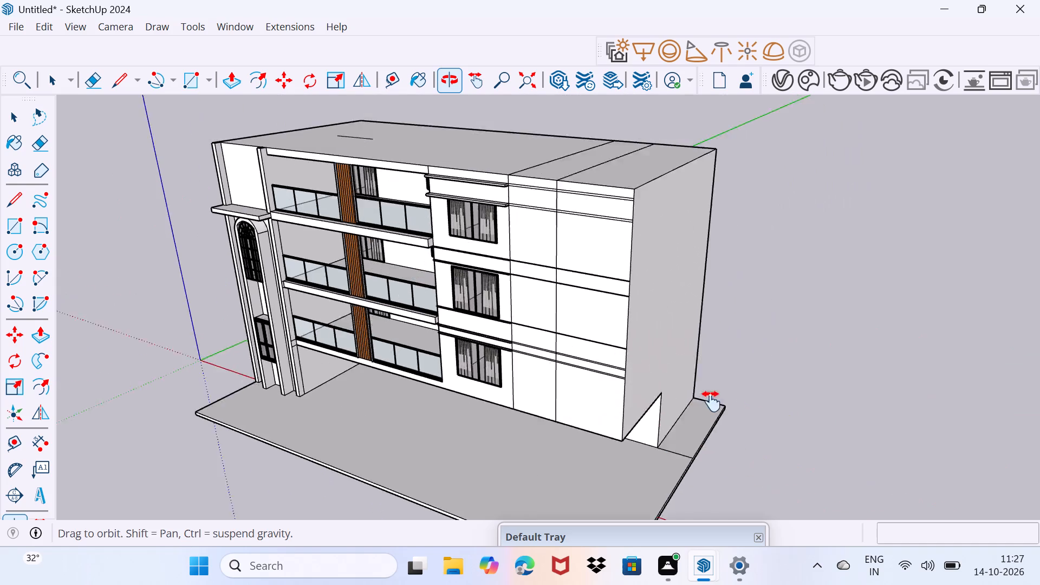
pyautogui.moveTo(711, 401); pyautogui.dragTo(708, 404, button='middle')
pyautogui.moveTo(561, 412); pyautogui.dragTo(649, 322, button='middle')
pyautogui.scroll(7, 574, 368)
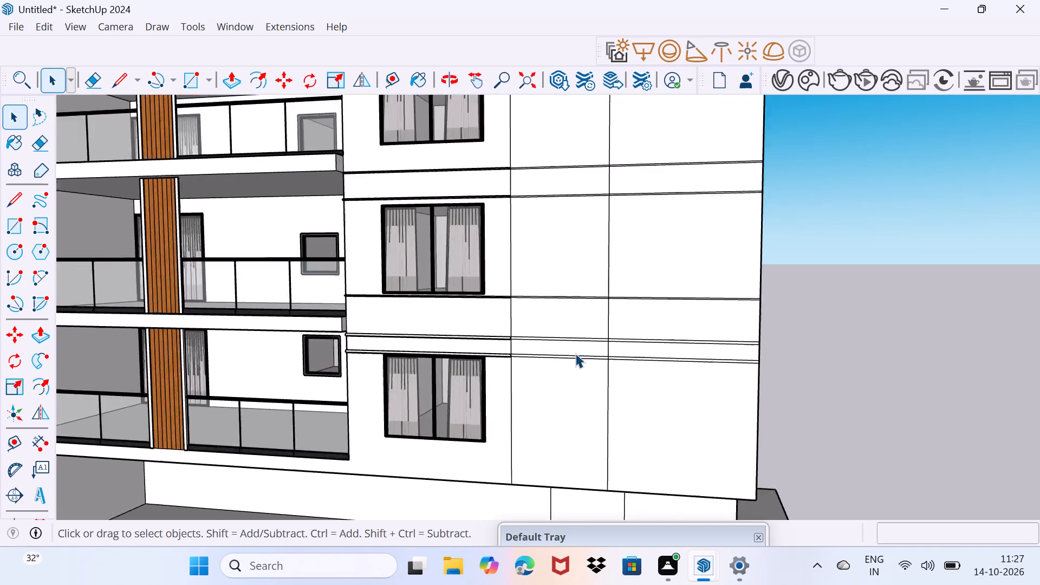
pyautogui.scroll(3, 575, 353)
pyautogui.press('e')
pyautogui.moveTo(560, 258); pyautogui.dragTo(590, 444)
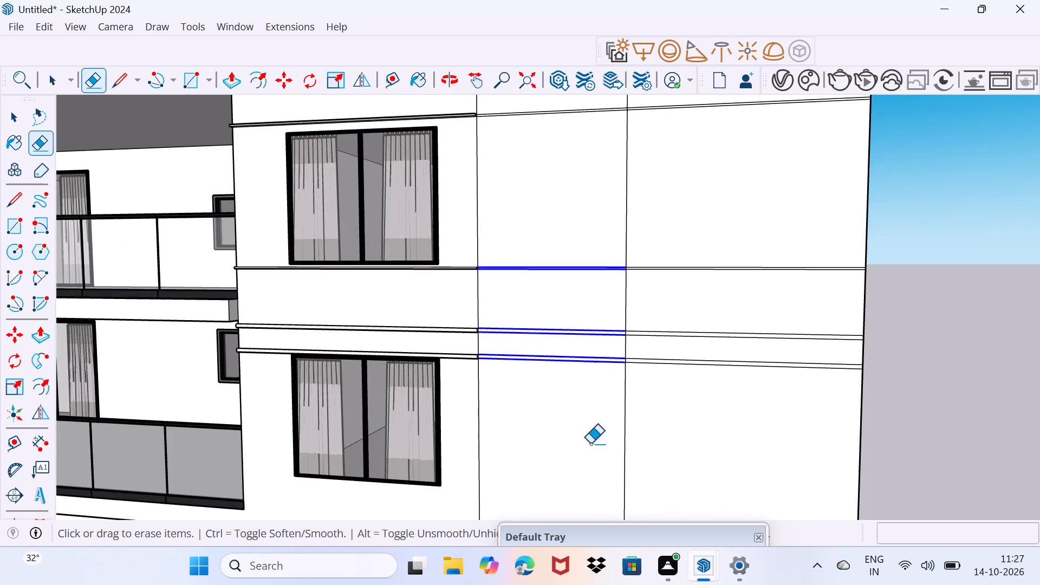
pyautogui.moveTo(590, 444); pyautogui.dragTo(594, 452)
pyautogui.moveTo(722, 232); pyautogui.dragTo(711, 485)
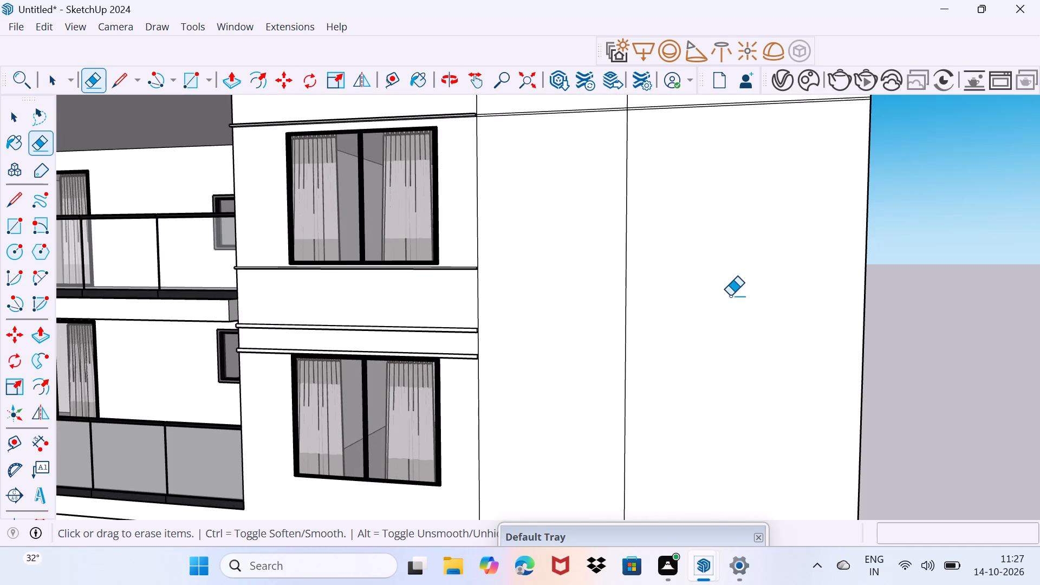
pyautogui.keyDown('shift'); pyautogui.moveTo(729, 295); pyautogui.dragTo(667, 483, button='middle'); pyautogui.keyUp('shift')
pyautogui.moveTo(672, 239); pyautogui.dragTo(662, 401)
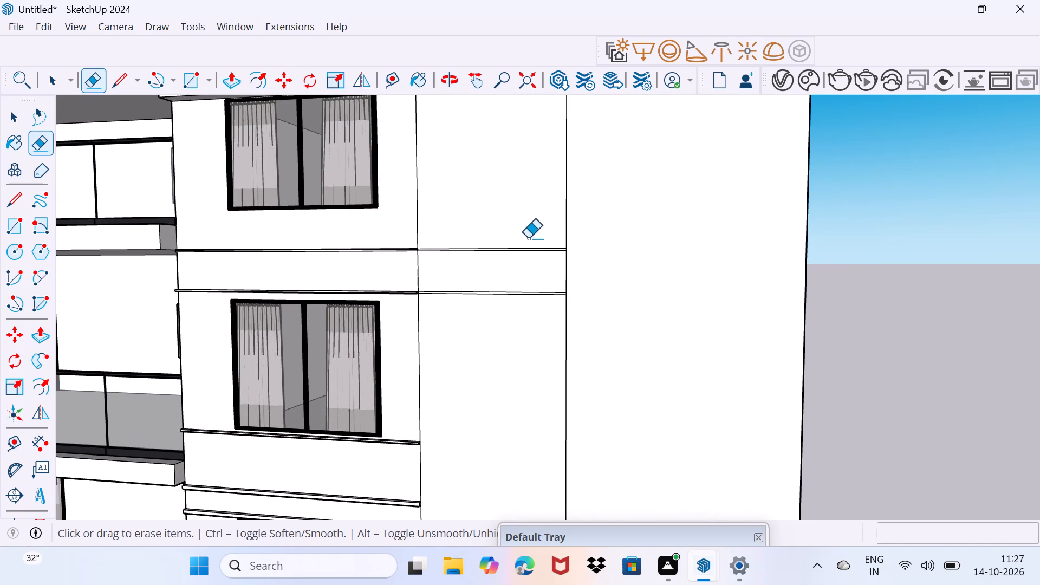
pyautogui.moveTo(525, 236); pyautogui.dragTo(498, 382)
# Erase the two dividing lines across the roof above the new wall bays.
pyautogui.scroll(-4, 678, 276)
pyautogui.keyDown('shift'); pyautogui.moveTo(658, 265); pyautogui.dragTo(617, 511, button='middle'); pyautogui.keyUp('shift')
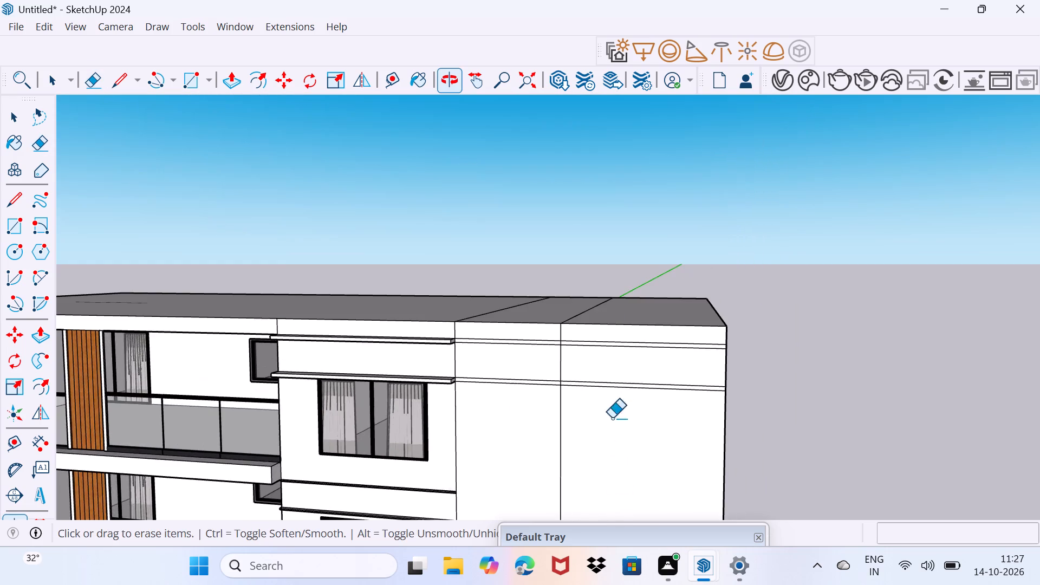
pyautogui.moveTo(607, 302); pyautogui.dragTo(597, 475, button='middle')
pyautogui.moveTo(492, 348); pyautogui.dragTo(575, 359)
pyautogui.scroll(-4, 578, 368)
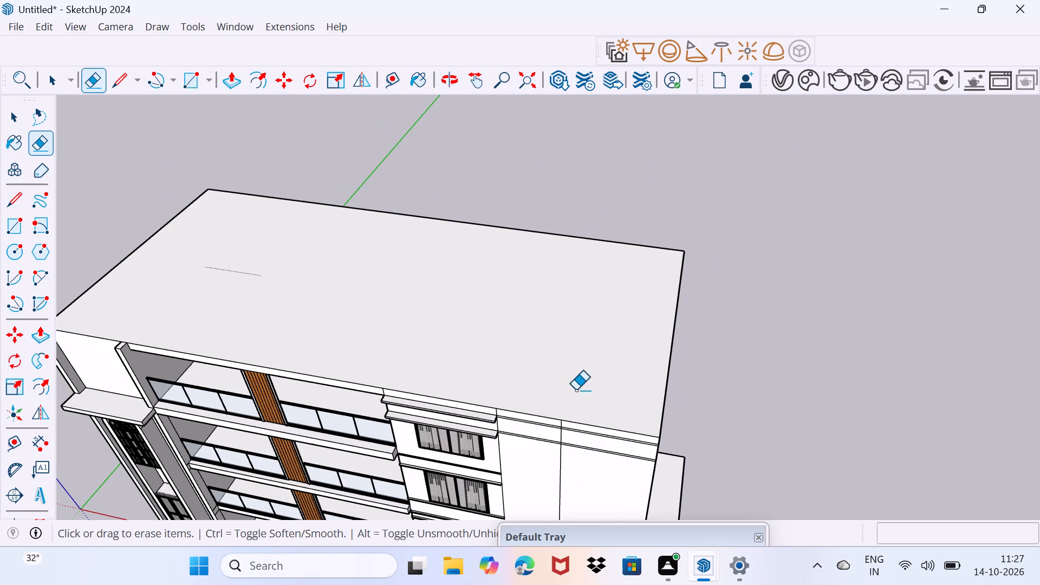
# Erase the remaining horizontal lines just below the roof edge on both new front wall bays.
pyautogui.scroll(3, 497, 427)
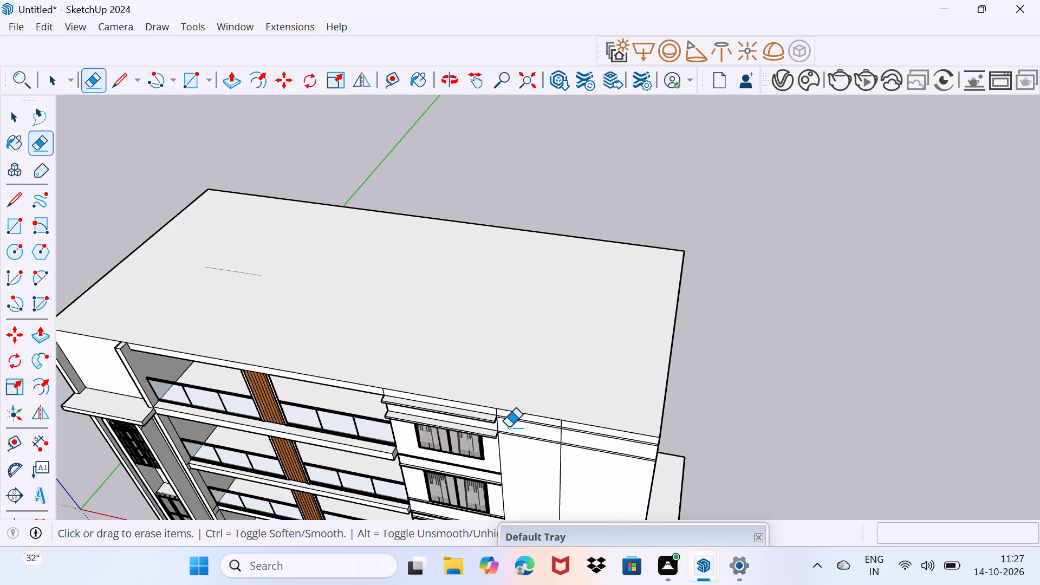
pyautogui.scroll(5, 509, 427)
pyautogui.moveTo(525, 461); pyautogui.dragTo(538, 392)
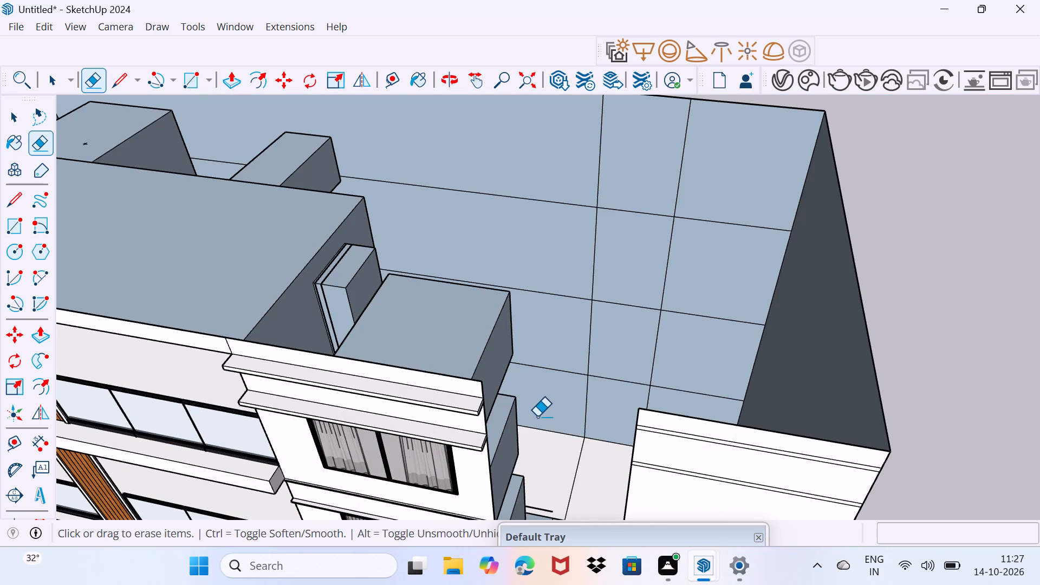
pyautogui.hotkey('ctrl', 'z')
pyautogui.moveTo(555, 411); pyautogui.dragTo(554, 460)
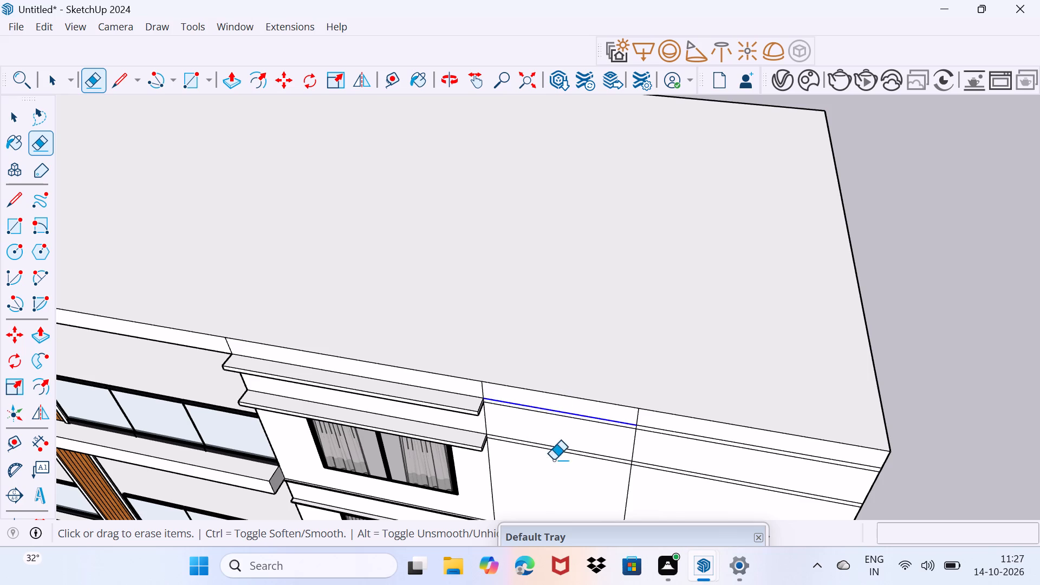
pyautogui.moveTo(554, 460); pyautogui.dragTo(554, 466)
pyautogui.moveTo(675, 428); pyautogui.dragTo(669, 494)
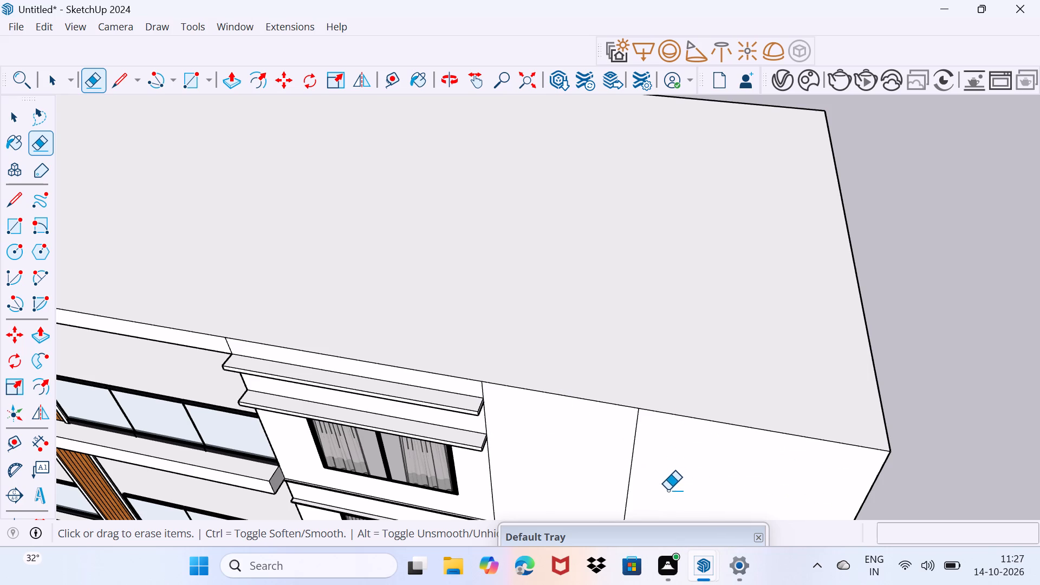
pyautogui.press('space')
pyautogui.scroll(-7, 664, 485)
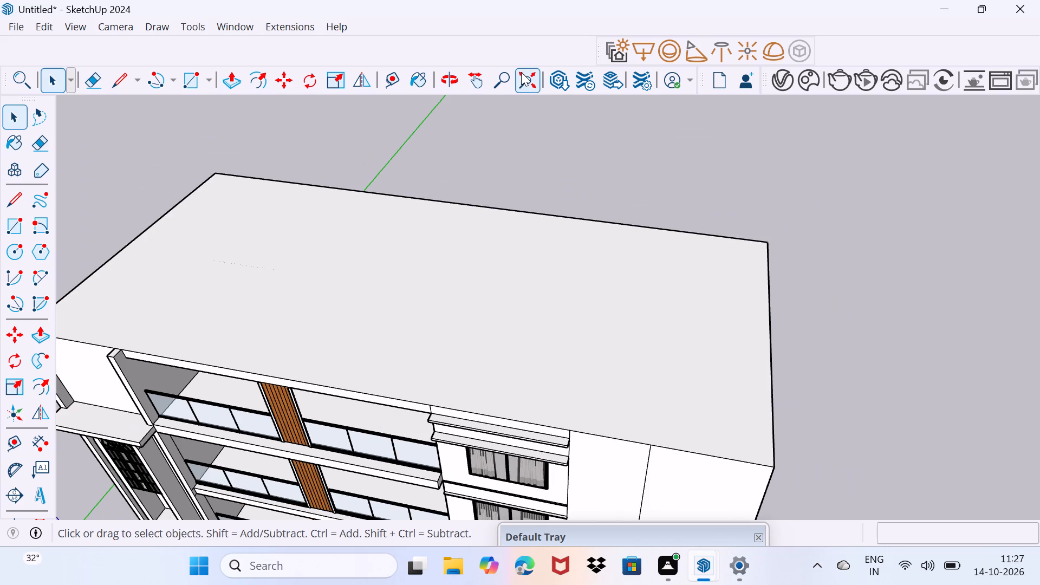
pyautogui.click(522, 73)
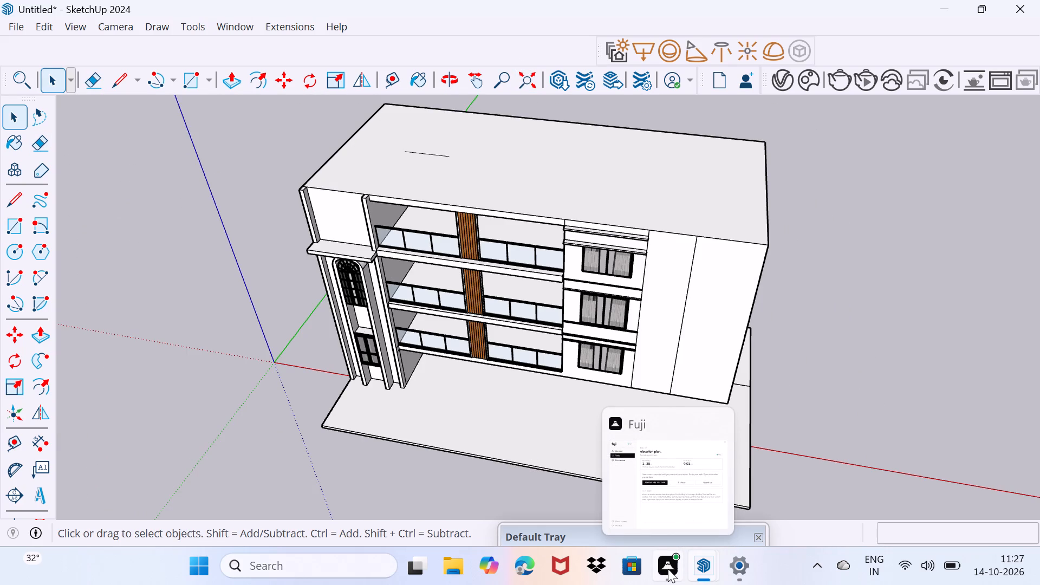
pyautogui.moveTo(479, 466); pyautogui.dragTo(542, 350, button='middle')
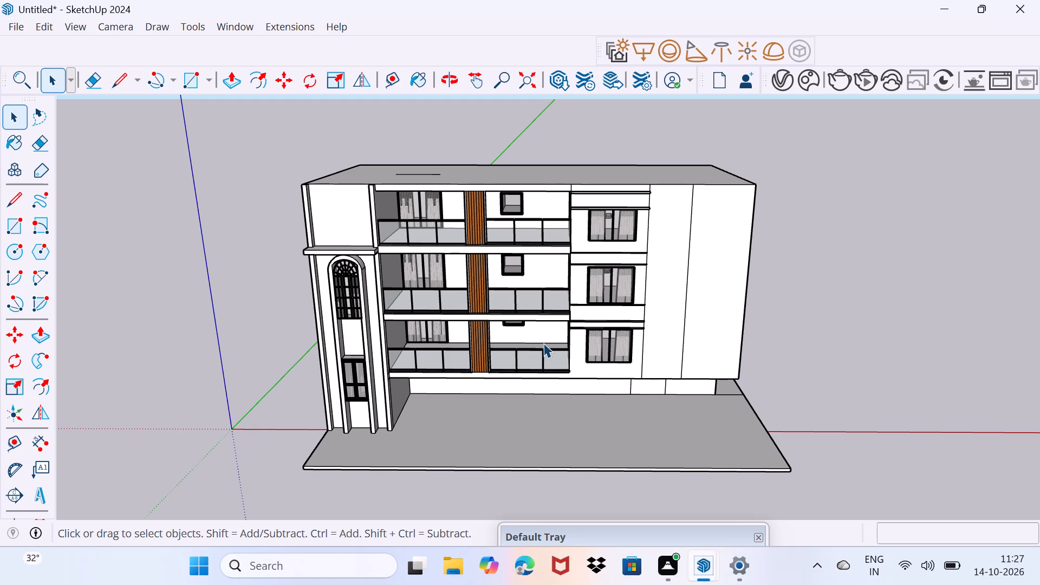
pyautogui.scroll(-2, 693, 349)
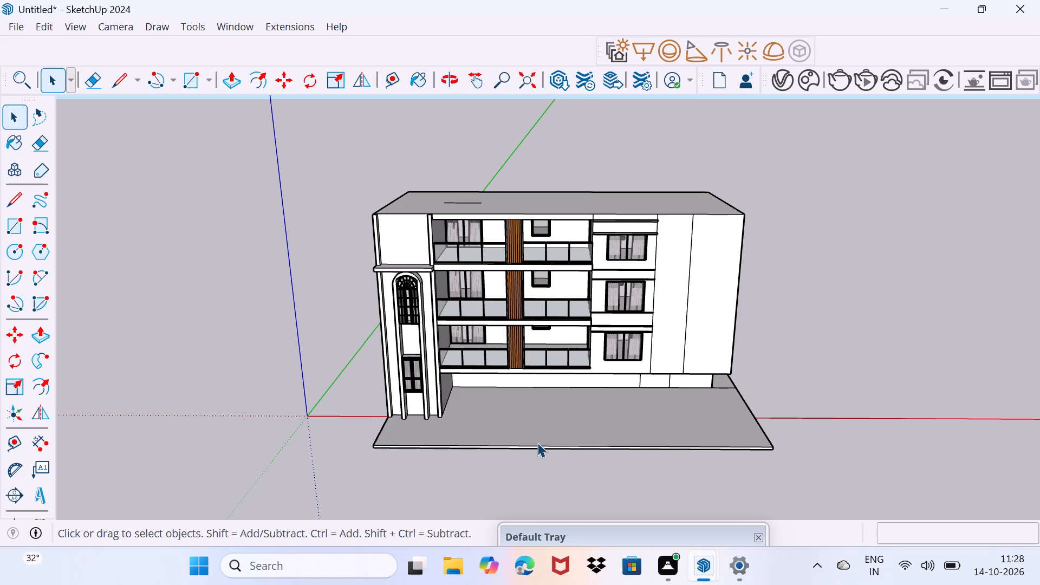
# Push the front face of the first new wall bay inward by about 1' 4 5/8" to recess it.
pyautogui.scroll(1, 681, 377)
pyautogui.moveTo(710, 374); pyautogui.dragTo(633, 360, button='middle')
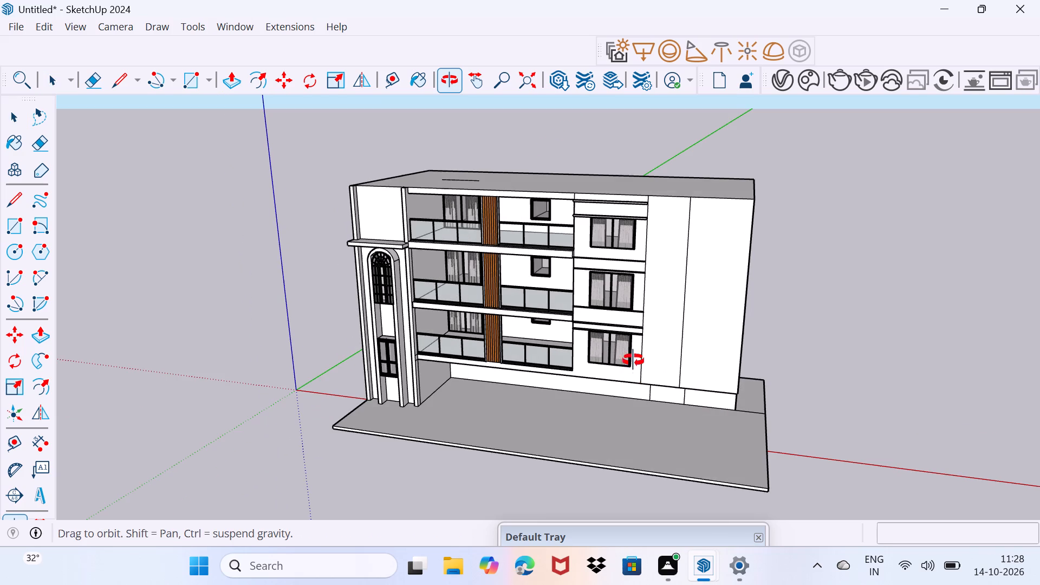
pyautogui.moveTo(633, 360); pyautogui.dragTo(593, 343, button='middle')
pyautogui.scroll(1, 655, 327)
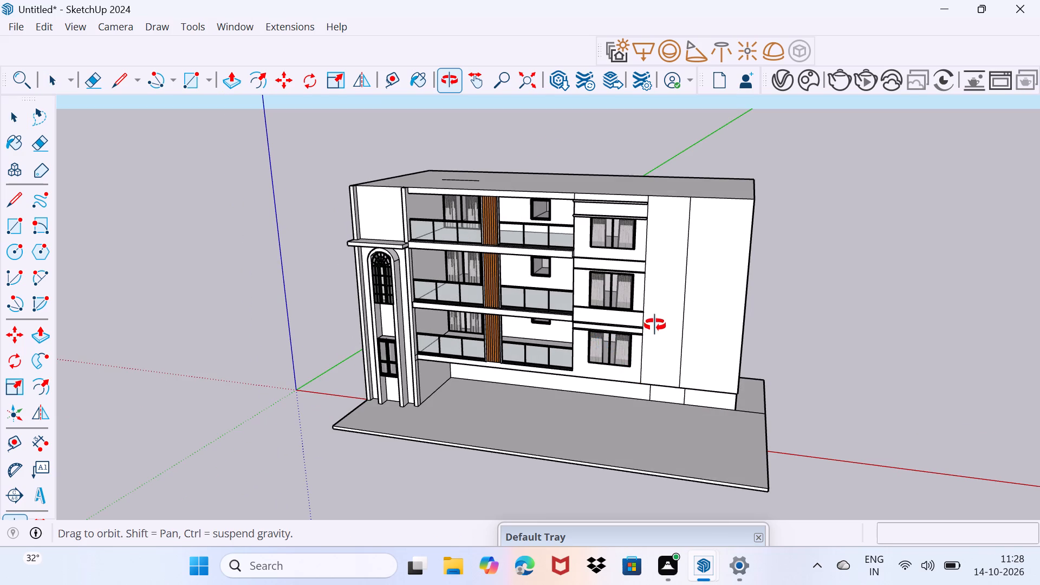
pyautogui.scroll(5, 655, 325)
pyautogui.click(647, 328)
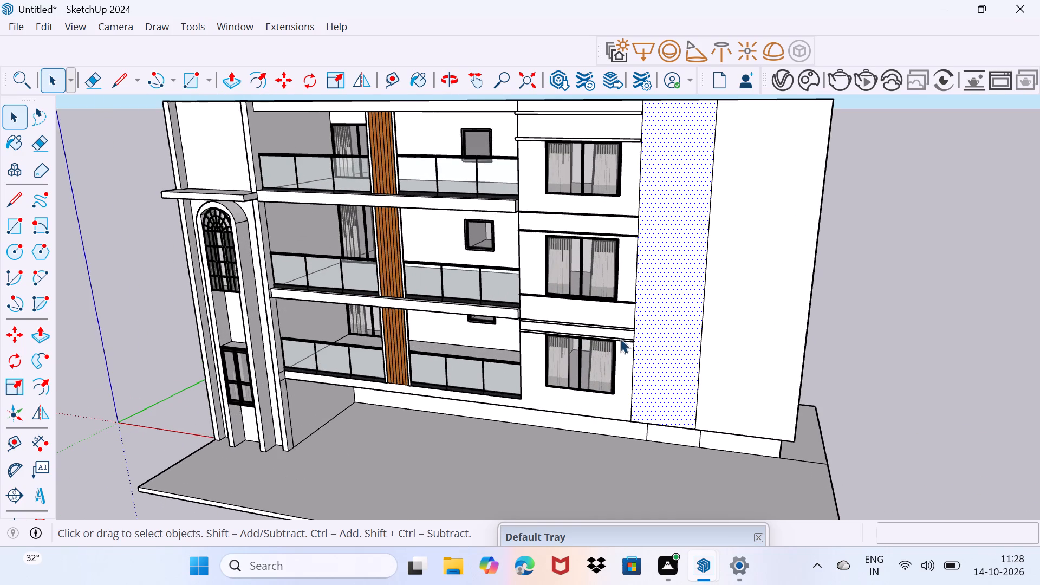
pyautogui.press('p')
pyautogui.click(620, 339)
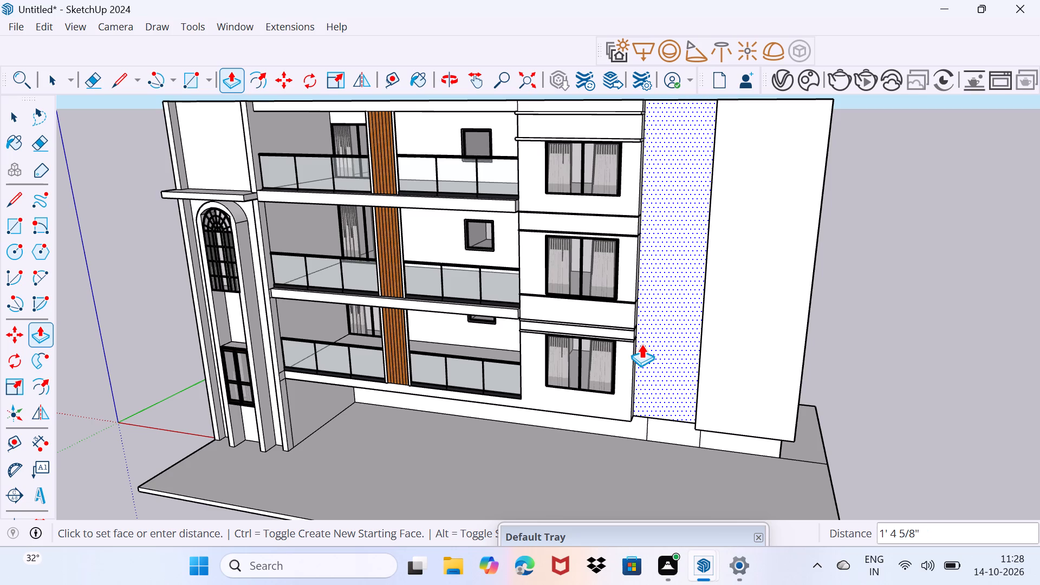
pyautogui.click(641, 344)
pyautogui.press('space')
pyautogui.moveTo(648, 349); pyautogui.dragTo(675, 317)
# Erase the ledge lines crossing the recess's side face between the lowest and middle-floor windows.
pyautogui.scroll(3, 643, 309)
pyautogui.moveTo(641, 319); pyautogui.dragTo(561, 329, button='middle')
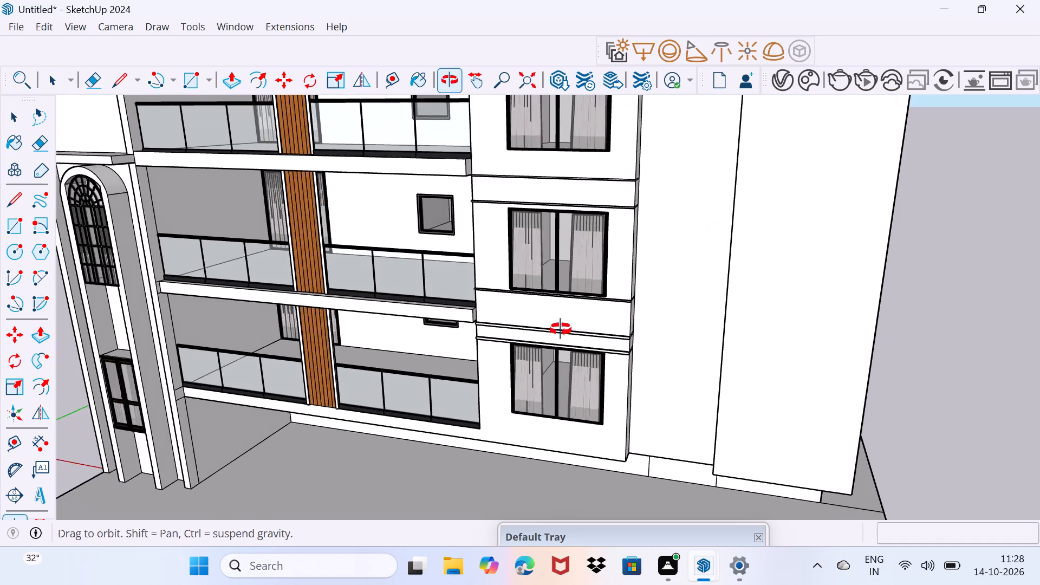
pyautogui.moveTo(561, 329); pyautogui.dragTo(518, 314, button='middle')
pyautogui.scroll(13, 557, 349)
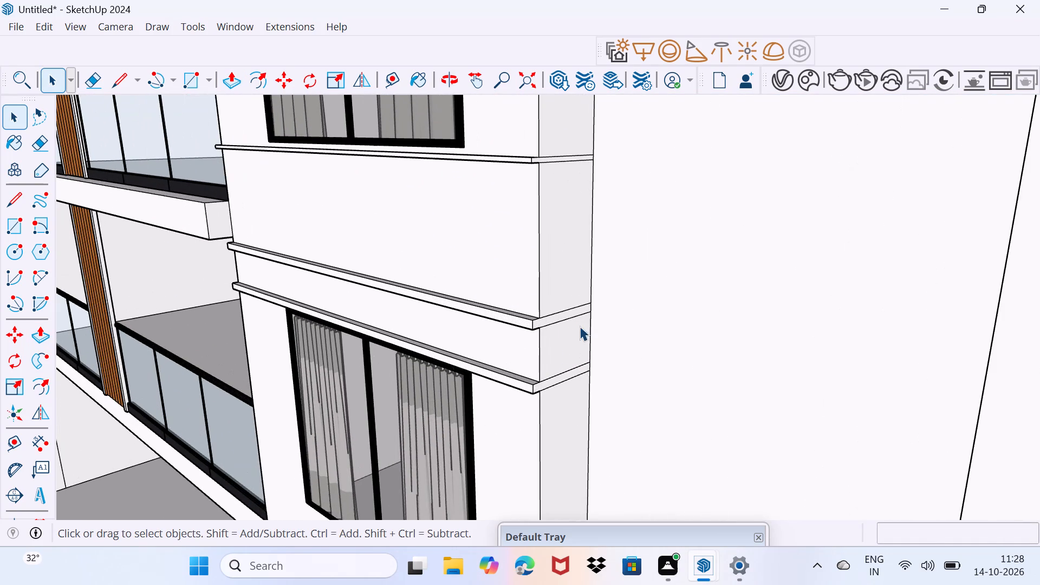
pyautogui.press('e')
pyautogui.moveTo(560, 308); pyautogui.dragTo(571, 400)
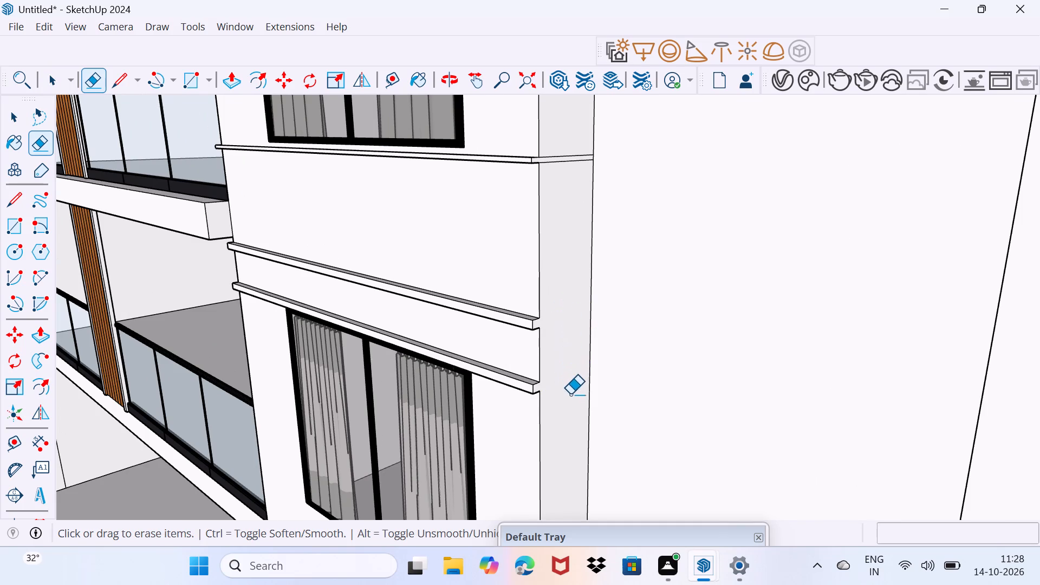
pyautogui.keyDown('shift'); pyautogui.moveTo(564, 301); pyautogui.dragTo(577, 457, button='middle'); pyautogui.keyUp('shift')
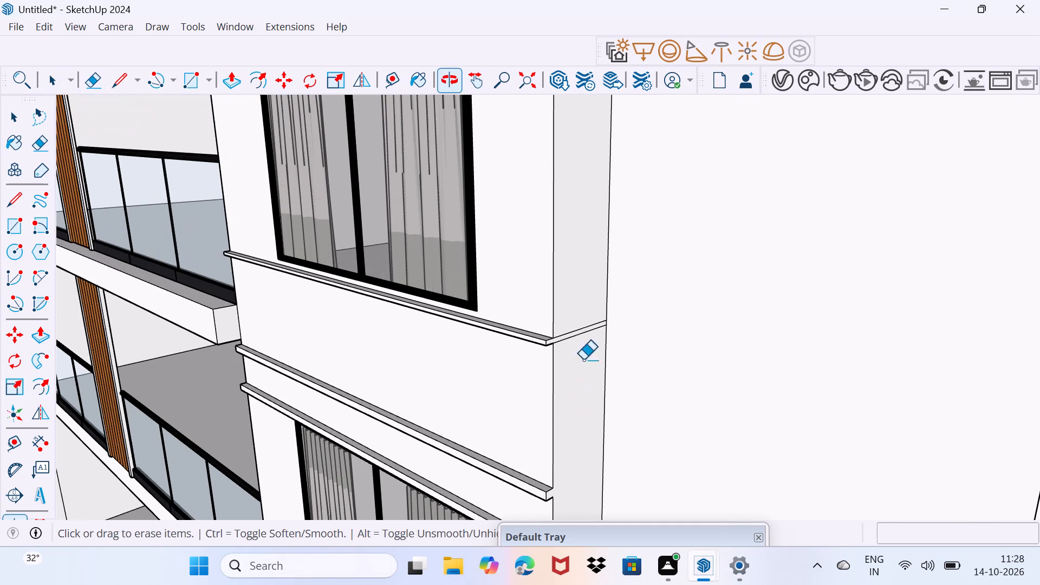
pyautogui.moveTo(577, 330); pyautogui.dragTo(581, 380)
# Erase the remaining ledge lines on the recess's side face, from above the middle-floor window up to just below the roof.
pyautogui.scroll(-4, 580, 318)
pyautogui.moveTo(571, 288); pyautogui.dragTo(578, 519, button='middle')
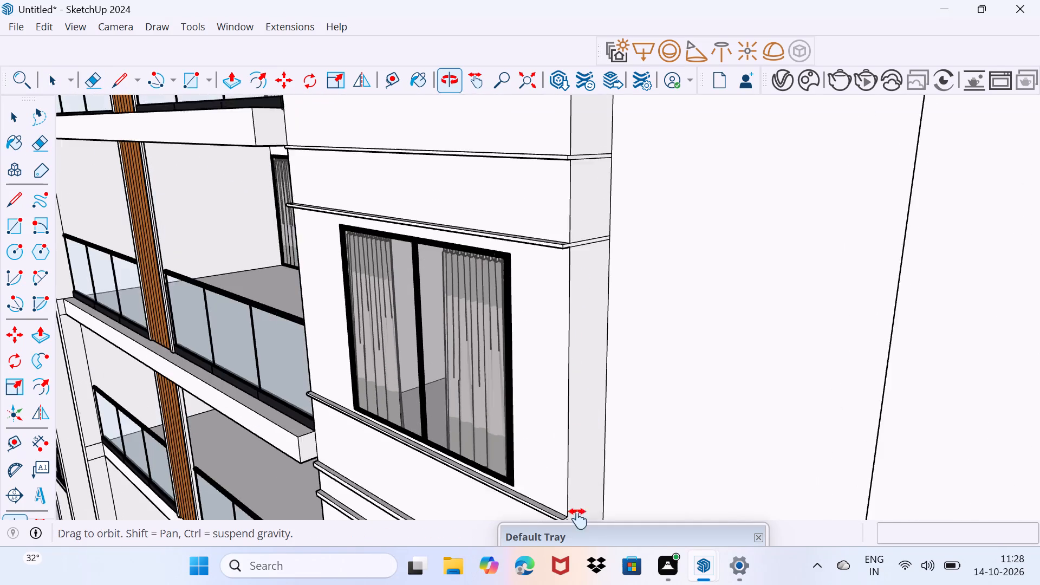
pyautogui.moveTo(578, 519); pyautogui.dragTo(577, 512, button='middle')
pyautogui.moveTo(595, 203); pyautogui.dragTo(579, 301)
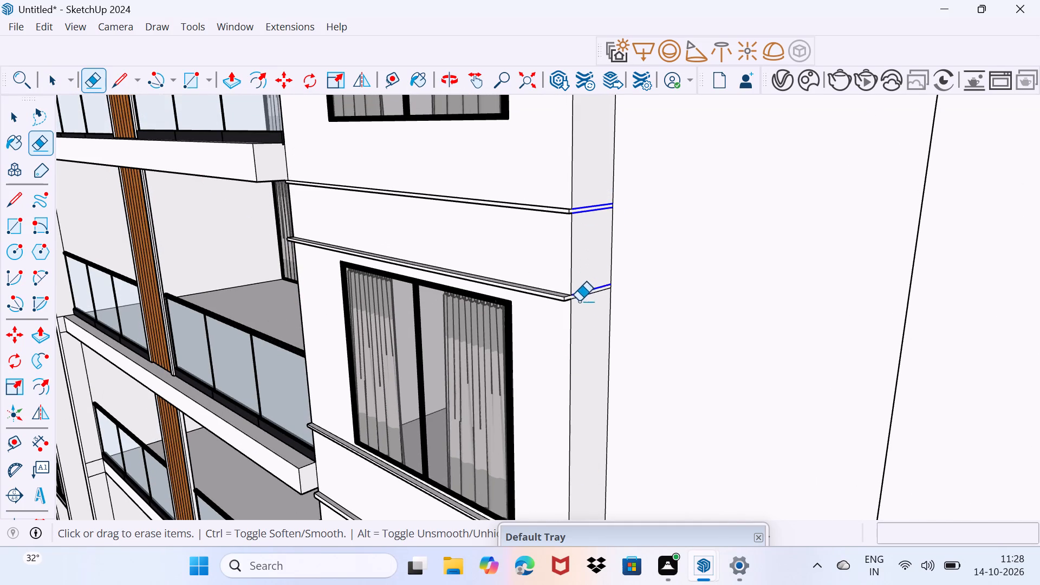
pyautogui.moveTo(579, 301); pyautogui.dragTo(583, 317)
pyautogui.scroll(-4, 588, 286)
pyautogui.keyDown('shift'); pyautogui.moveTo(628, 254); pyautogui.dragTo(618, 259, button='middle'); pyautogui.keyUp('shift')
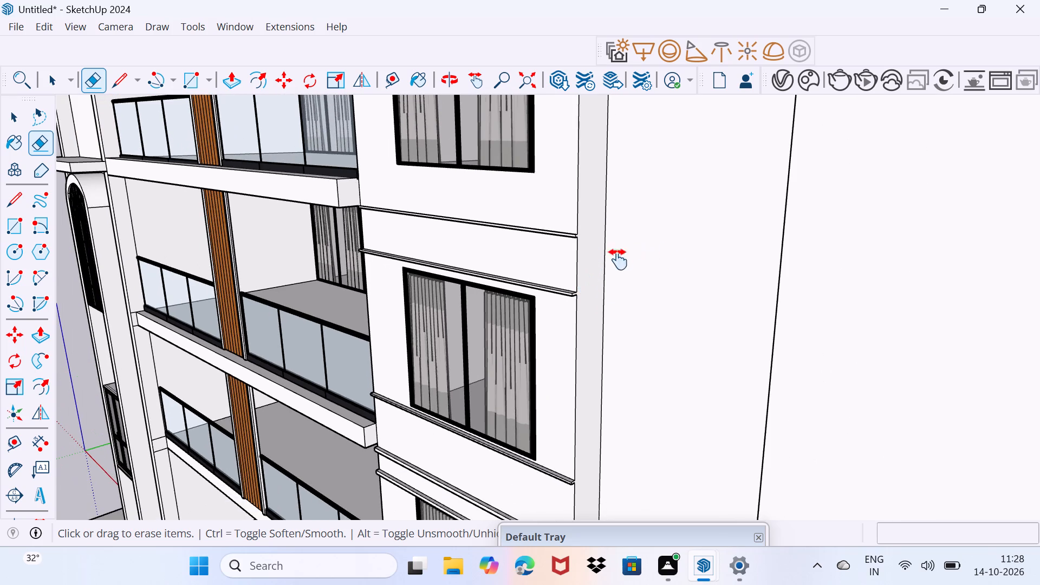
pyautogui.keyDown('shift'); pyautogui.moveTo(618, 259); pyautogui.dragTo(617, 399, button='middle'); pyautogui.keyUp('shift')
pyautogui.keyDown('shift'); pyautogui.moveTo(582, 249); pyautogui.dragTo(587, 318, button='middle'); pyautogui.keyUp('shift')
pyautogui.moveTo(589, 243); pyautogui.dragTo(592, 277)
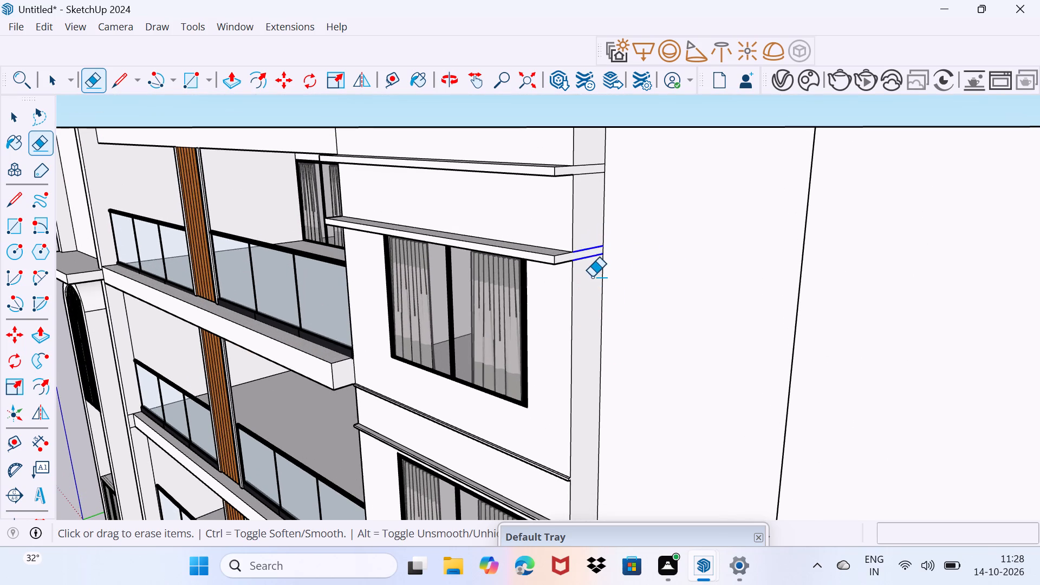
pyautogui.moveTo(592, 277); pyautogui.dragTo(593, 279)
pyautogui.moveTo(591, 160); pyautogui.dragTo(582, 205)
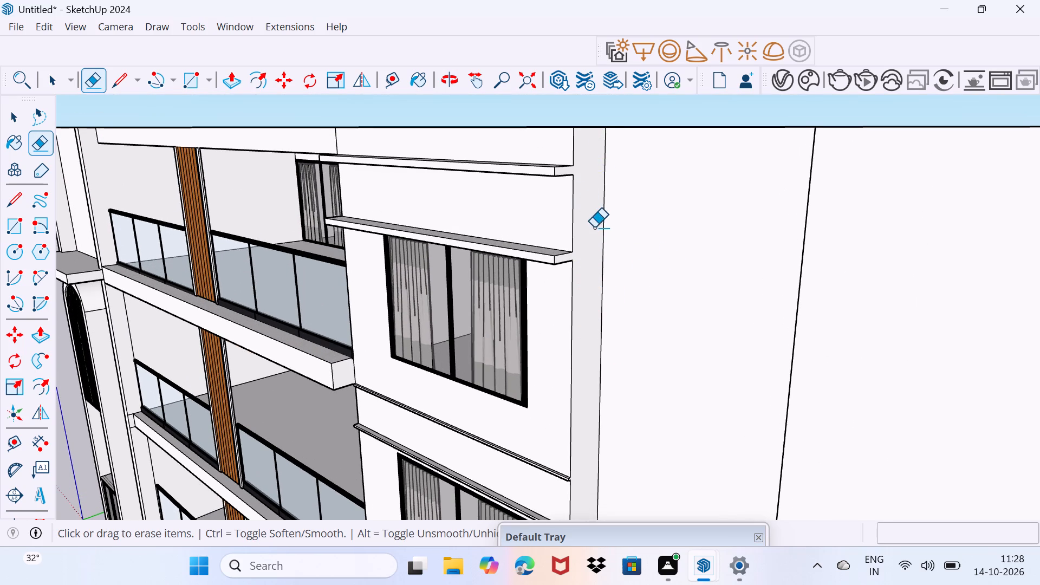
pyautogui.scroll(-4, 593, 232)
# Pull the recessed bay's front face back outward by about 1' 3/16", leaving a shallower recess.
pyautogui.moveTo(600, 320); pyautogui.dragTo(760, 236, button='middle')
pyautogui.press('space')
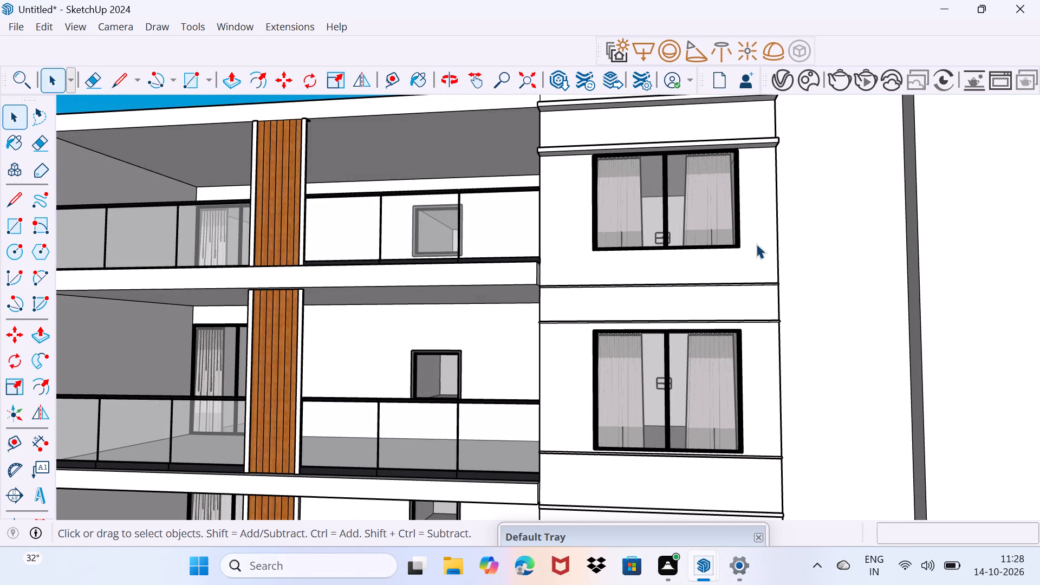
pyautogui.press('space')
pyautogui.scroll(-3, 724, 269)
pyautogui.moveTo(814, 302); pyautogui.dragTo(840, 360, button='middle')
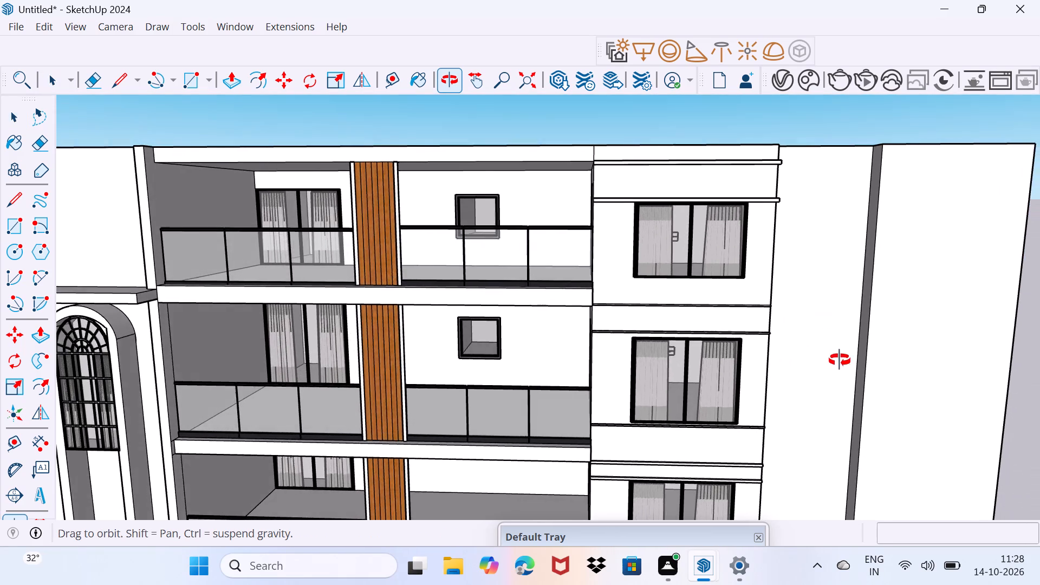
pyautogui.moveTo(840, 360); pyautogui.dragTo(838, 343, button='middle')
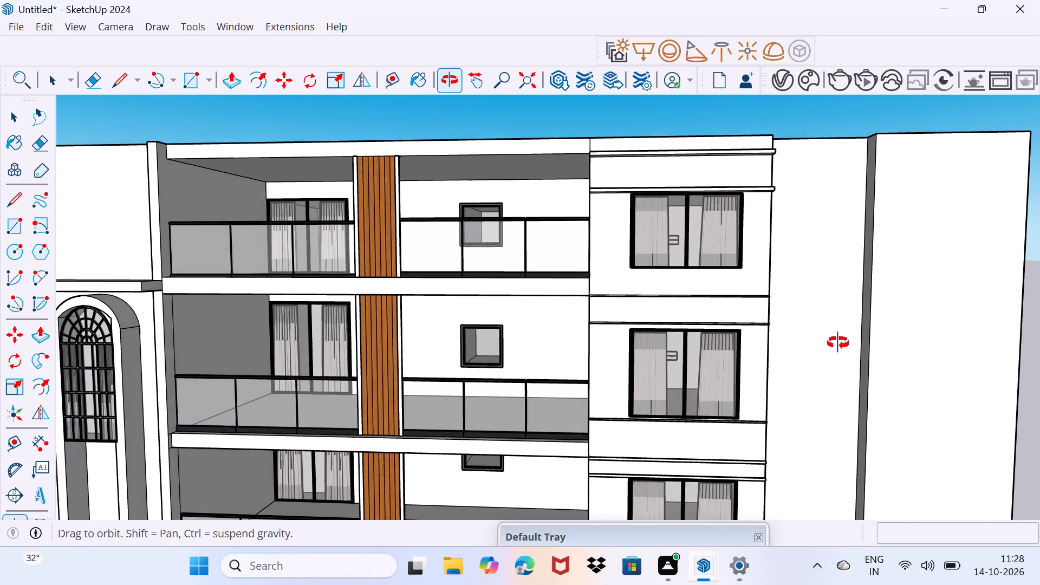
pyautogui.moveTo(838, 343); pyautogui.dragTo(831, 391, button='middle')
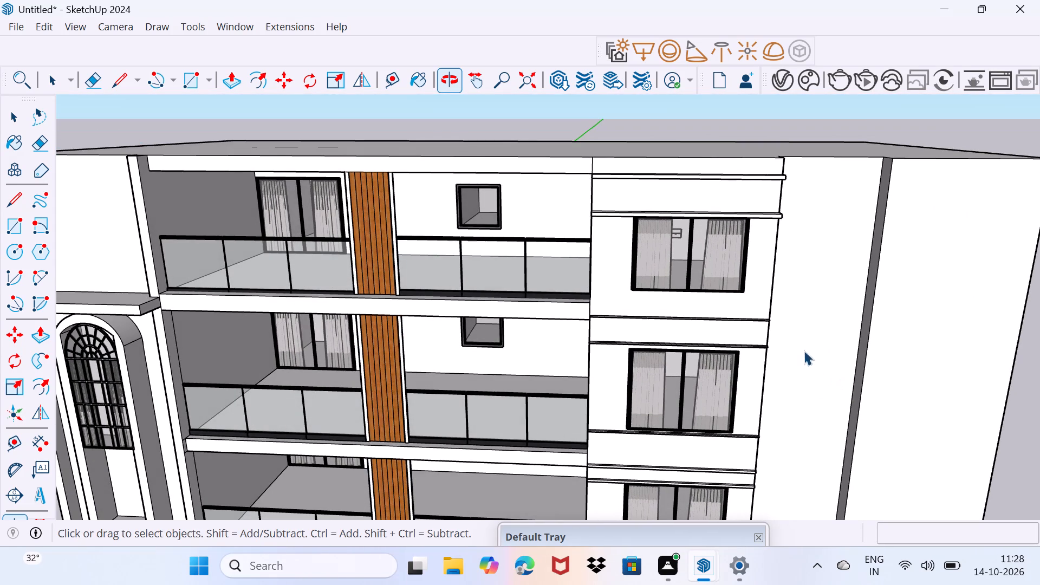
pyautogui.click(814, 333)
pyautogui.press('p')
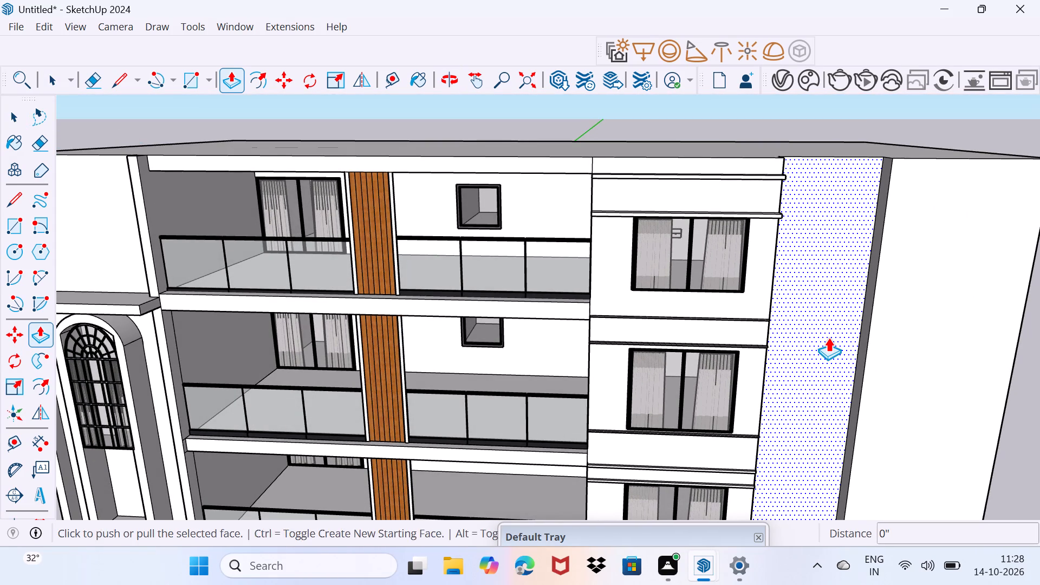
pyautogui.click(828, 337)
pyautogui.scroll(4, 833, 342)
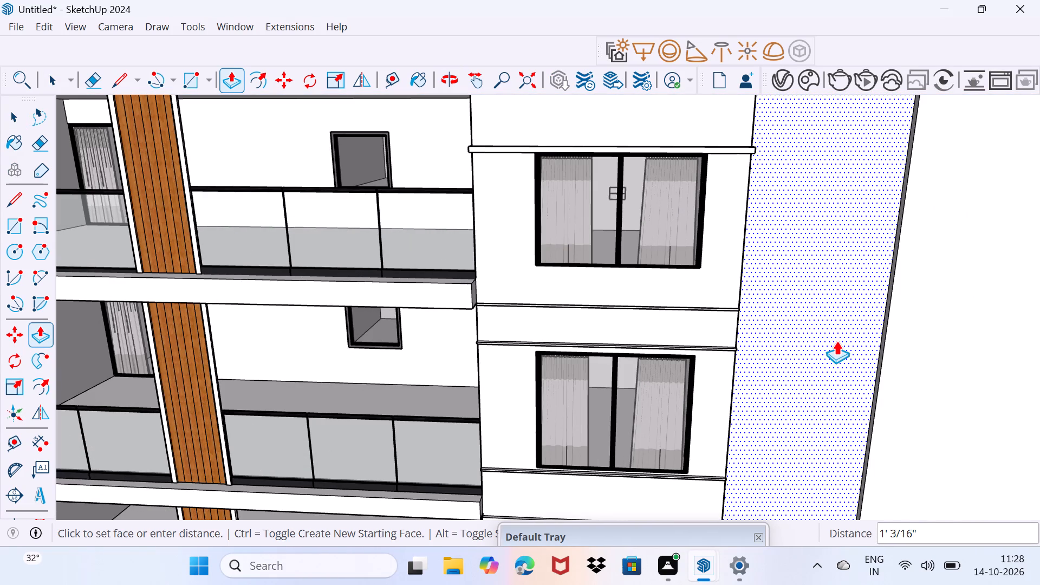
pyautogui.click(836, 341)
pyautogui.press('space')
pyautogui.moveTo(828, 357); pyautogui.dragTo(861, 321)
pyautogui.scroll(-4, 827, 331)
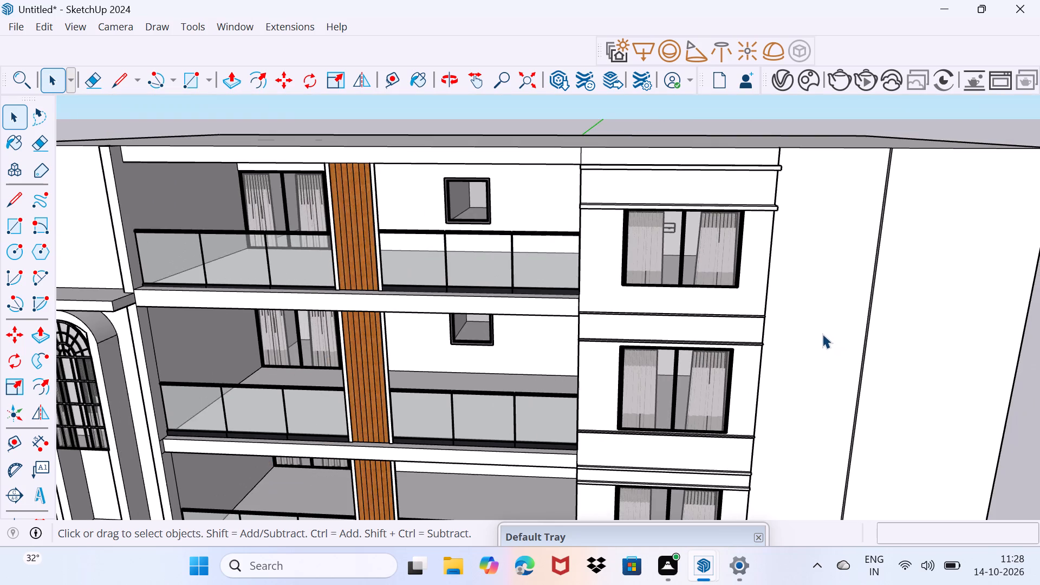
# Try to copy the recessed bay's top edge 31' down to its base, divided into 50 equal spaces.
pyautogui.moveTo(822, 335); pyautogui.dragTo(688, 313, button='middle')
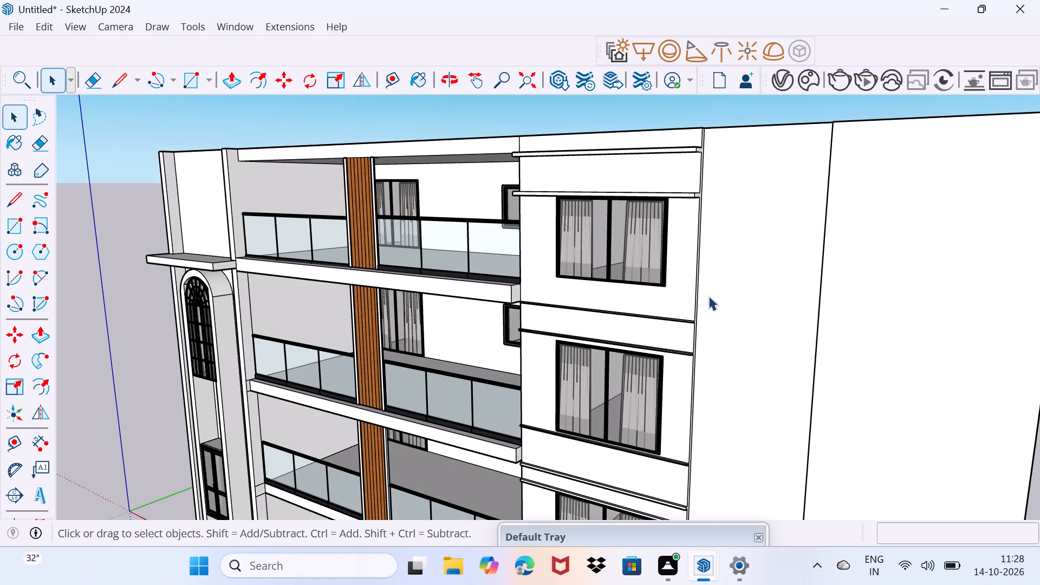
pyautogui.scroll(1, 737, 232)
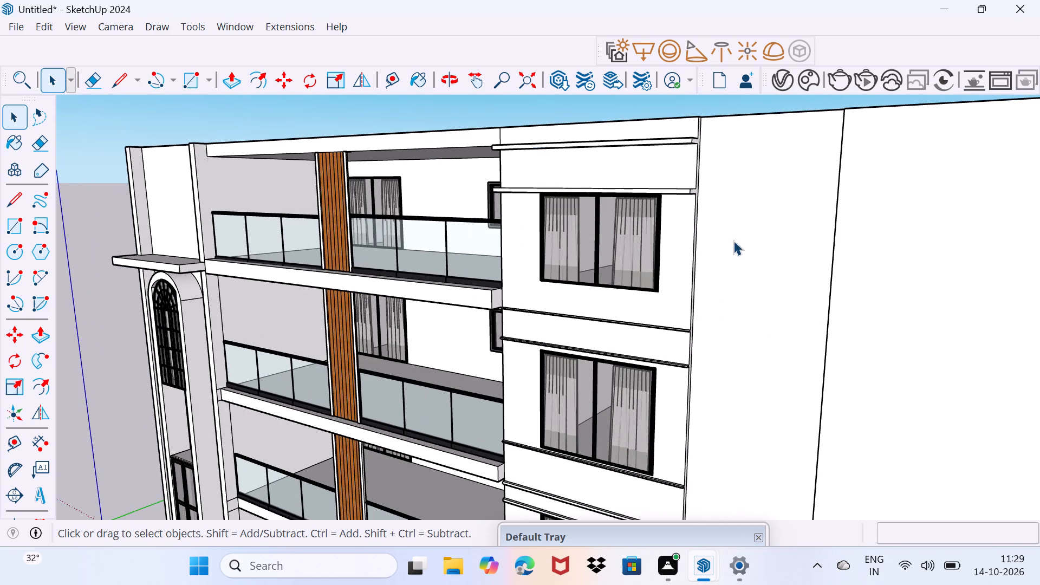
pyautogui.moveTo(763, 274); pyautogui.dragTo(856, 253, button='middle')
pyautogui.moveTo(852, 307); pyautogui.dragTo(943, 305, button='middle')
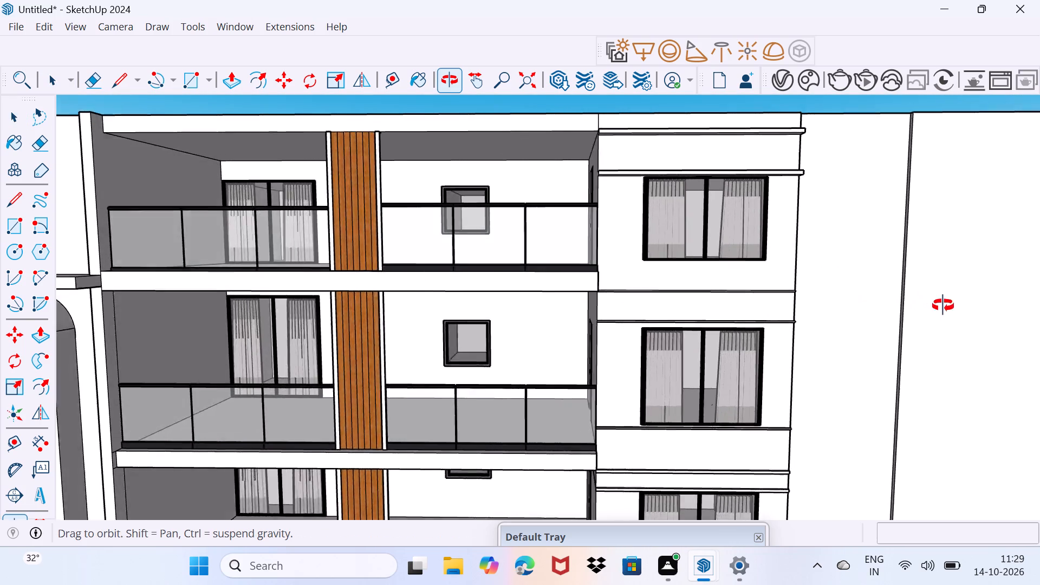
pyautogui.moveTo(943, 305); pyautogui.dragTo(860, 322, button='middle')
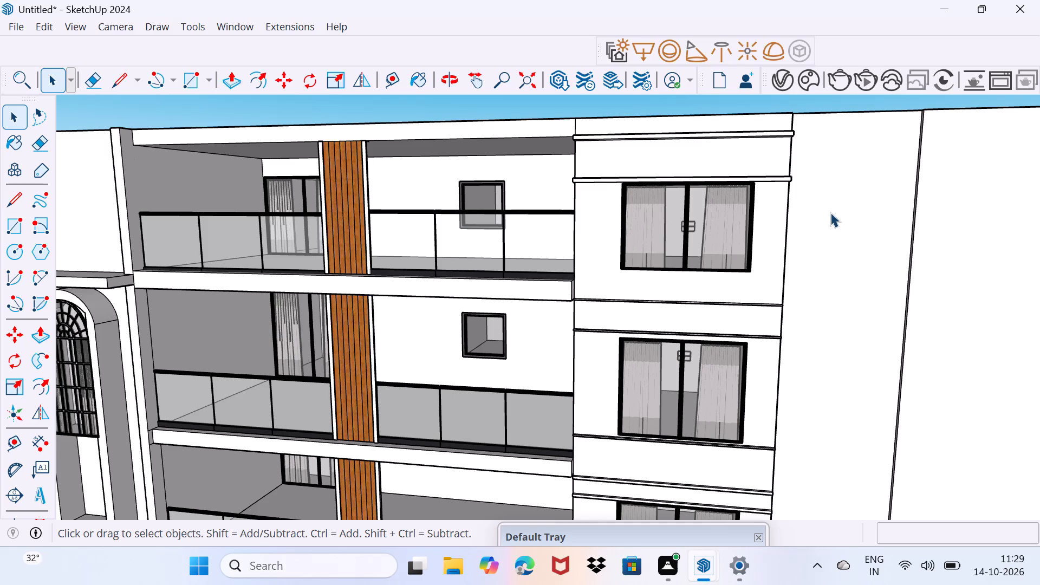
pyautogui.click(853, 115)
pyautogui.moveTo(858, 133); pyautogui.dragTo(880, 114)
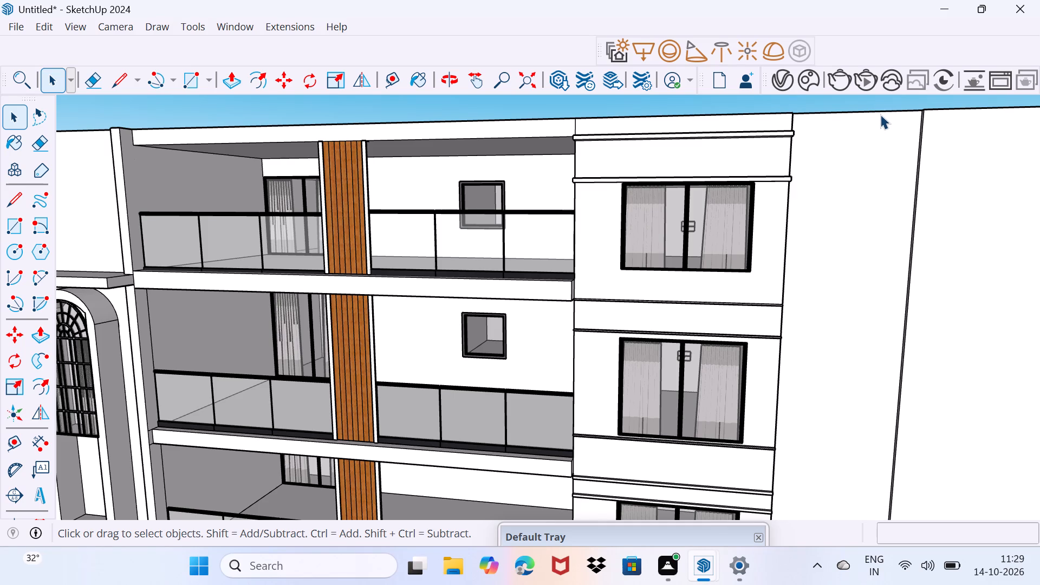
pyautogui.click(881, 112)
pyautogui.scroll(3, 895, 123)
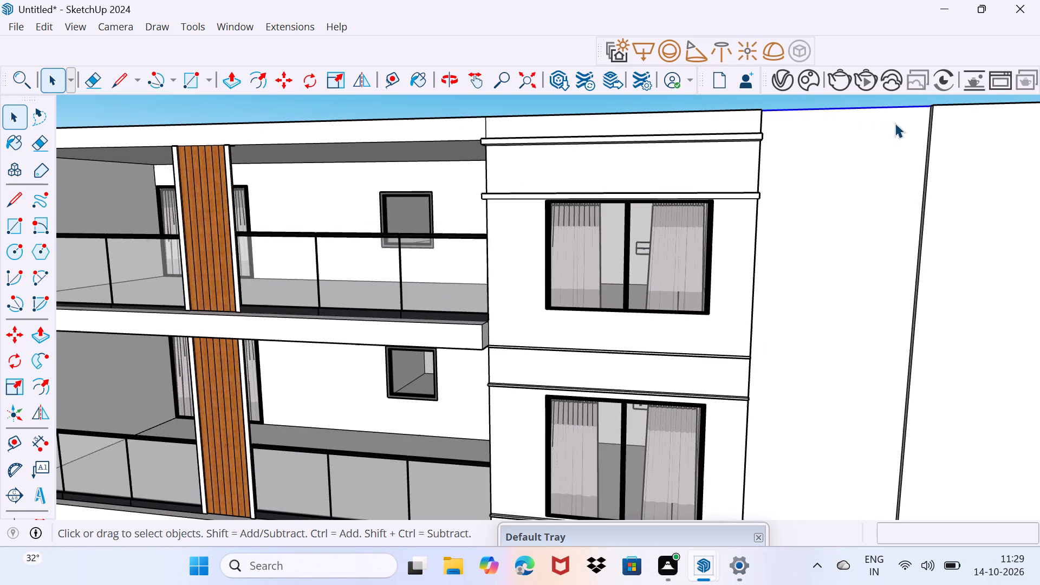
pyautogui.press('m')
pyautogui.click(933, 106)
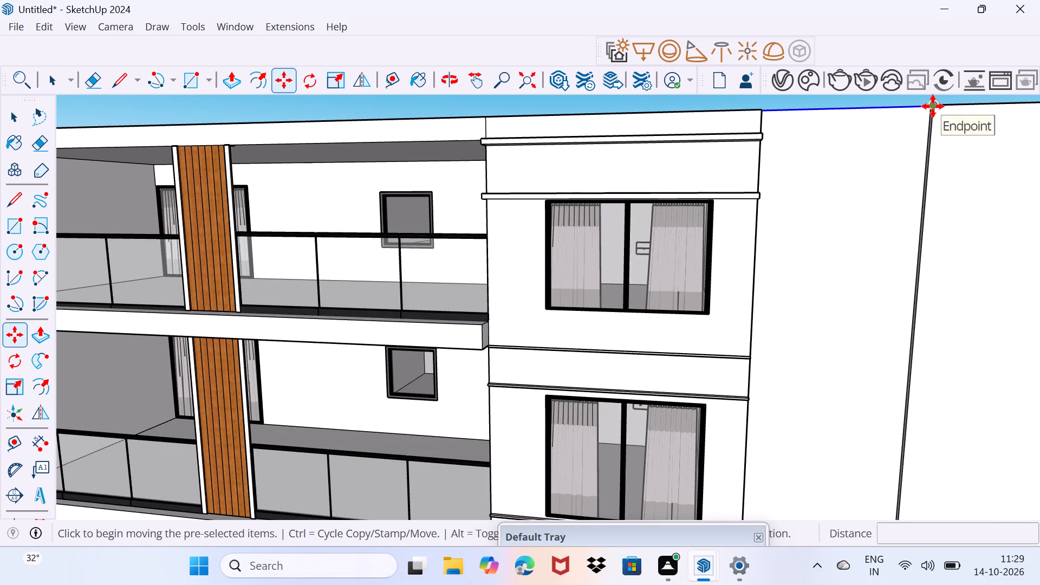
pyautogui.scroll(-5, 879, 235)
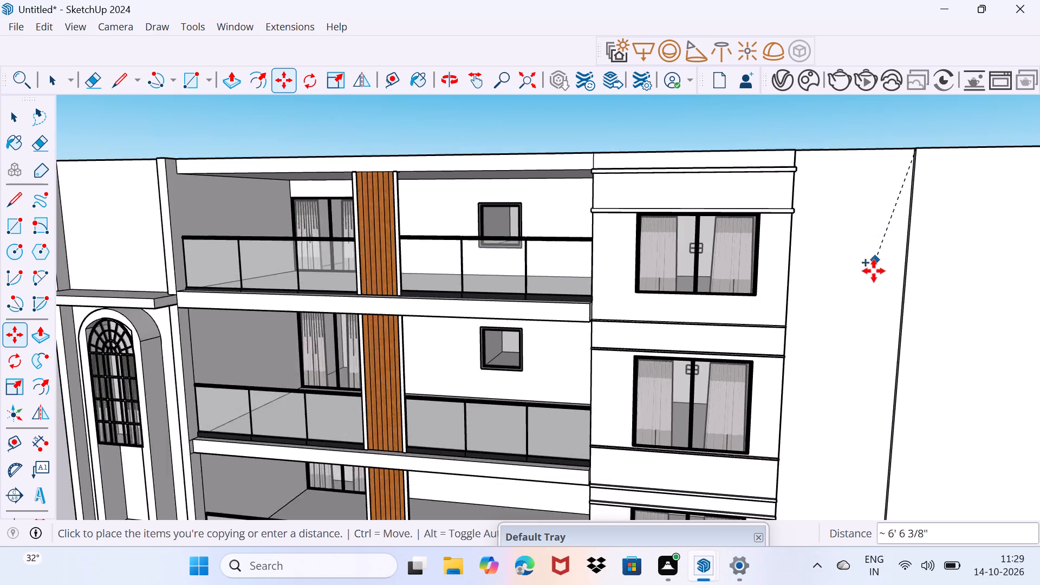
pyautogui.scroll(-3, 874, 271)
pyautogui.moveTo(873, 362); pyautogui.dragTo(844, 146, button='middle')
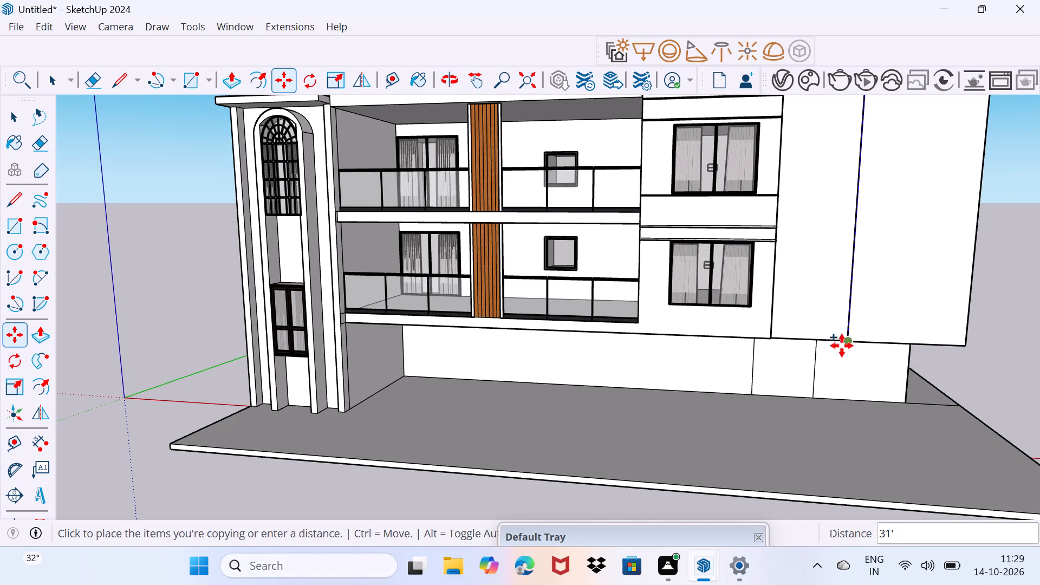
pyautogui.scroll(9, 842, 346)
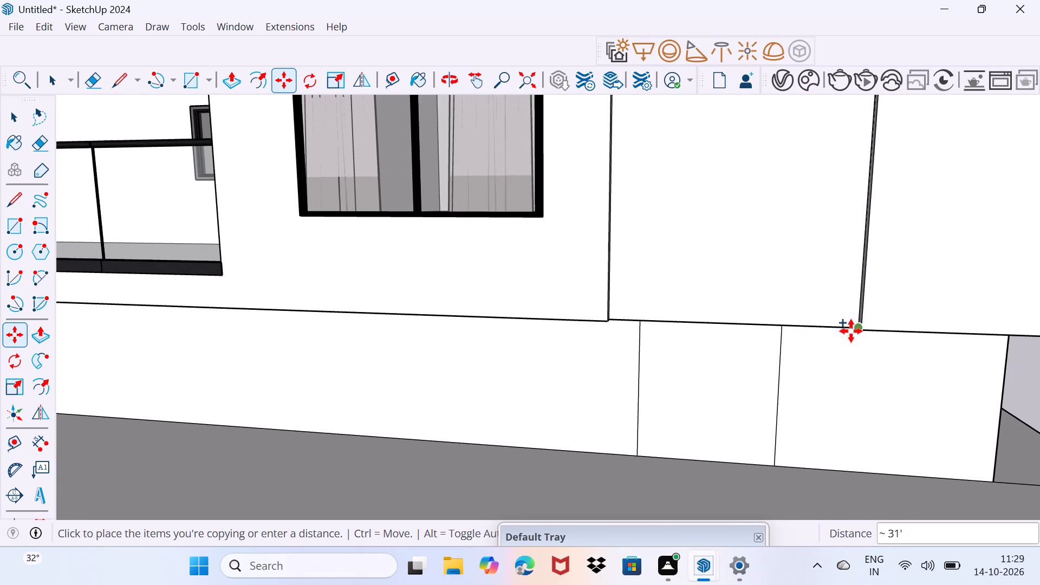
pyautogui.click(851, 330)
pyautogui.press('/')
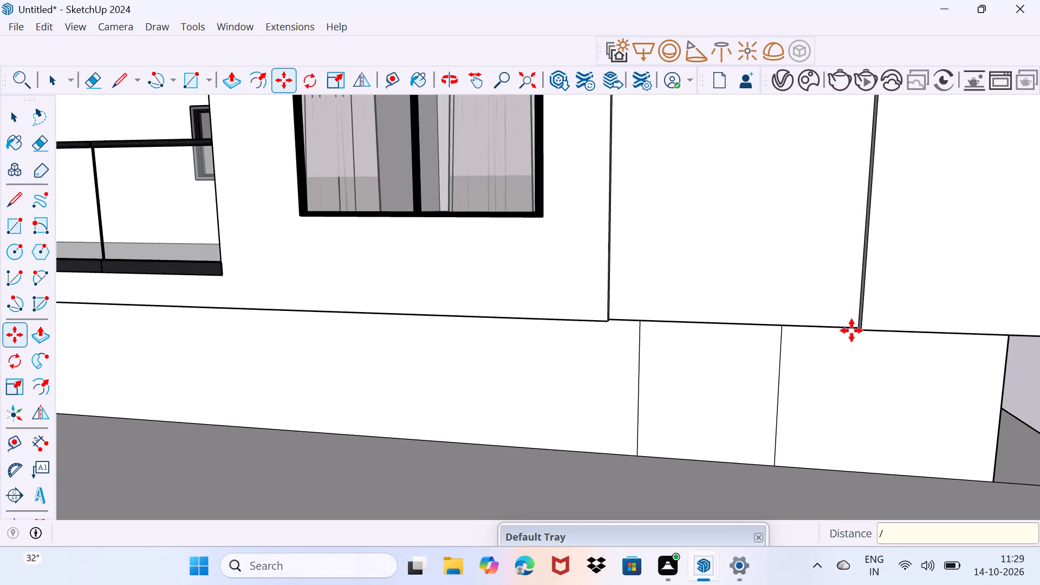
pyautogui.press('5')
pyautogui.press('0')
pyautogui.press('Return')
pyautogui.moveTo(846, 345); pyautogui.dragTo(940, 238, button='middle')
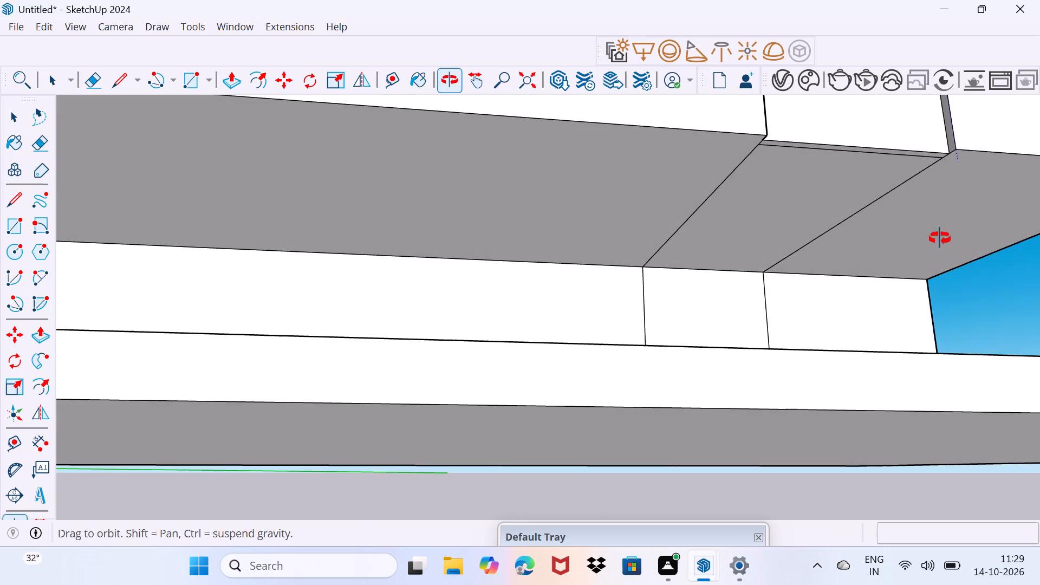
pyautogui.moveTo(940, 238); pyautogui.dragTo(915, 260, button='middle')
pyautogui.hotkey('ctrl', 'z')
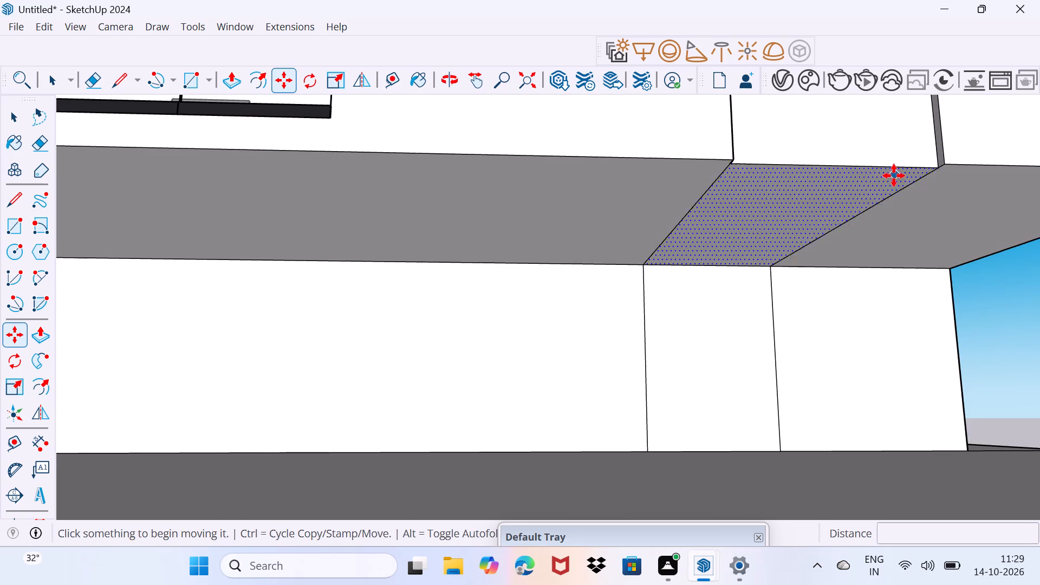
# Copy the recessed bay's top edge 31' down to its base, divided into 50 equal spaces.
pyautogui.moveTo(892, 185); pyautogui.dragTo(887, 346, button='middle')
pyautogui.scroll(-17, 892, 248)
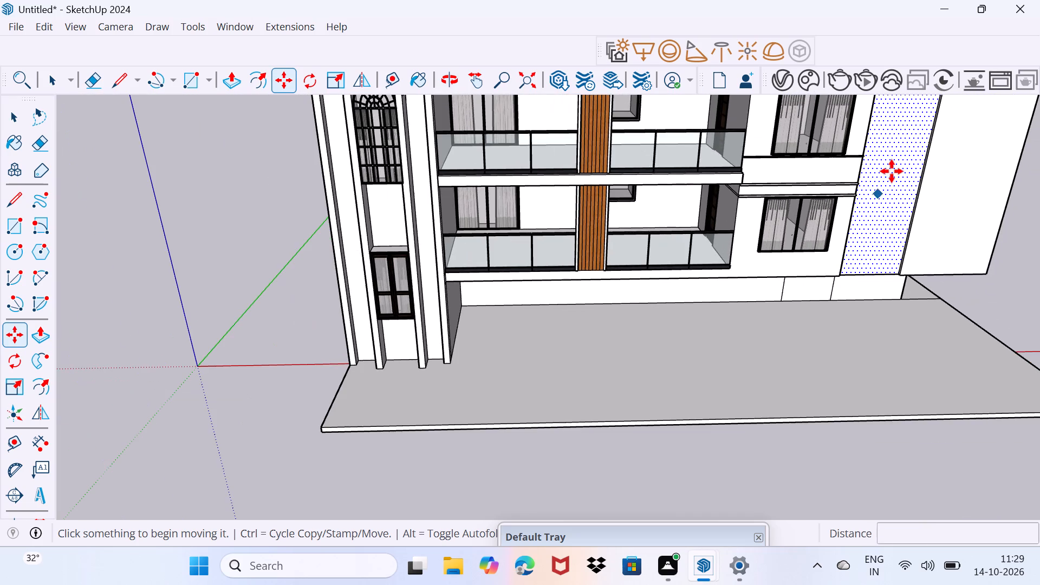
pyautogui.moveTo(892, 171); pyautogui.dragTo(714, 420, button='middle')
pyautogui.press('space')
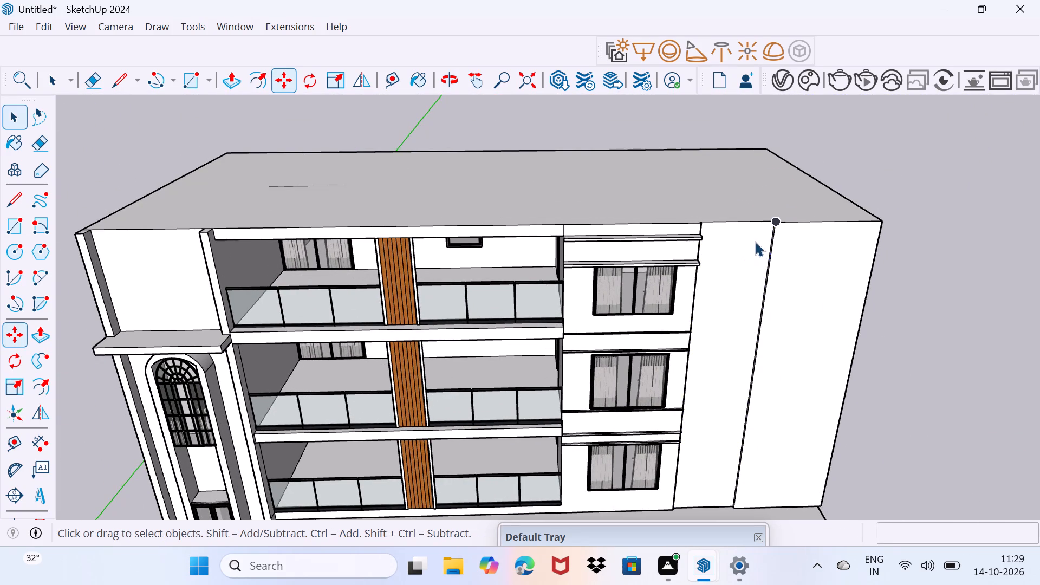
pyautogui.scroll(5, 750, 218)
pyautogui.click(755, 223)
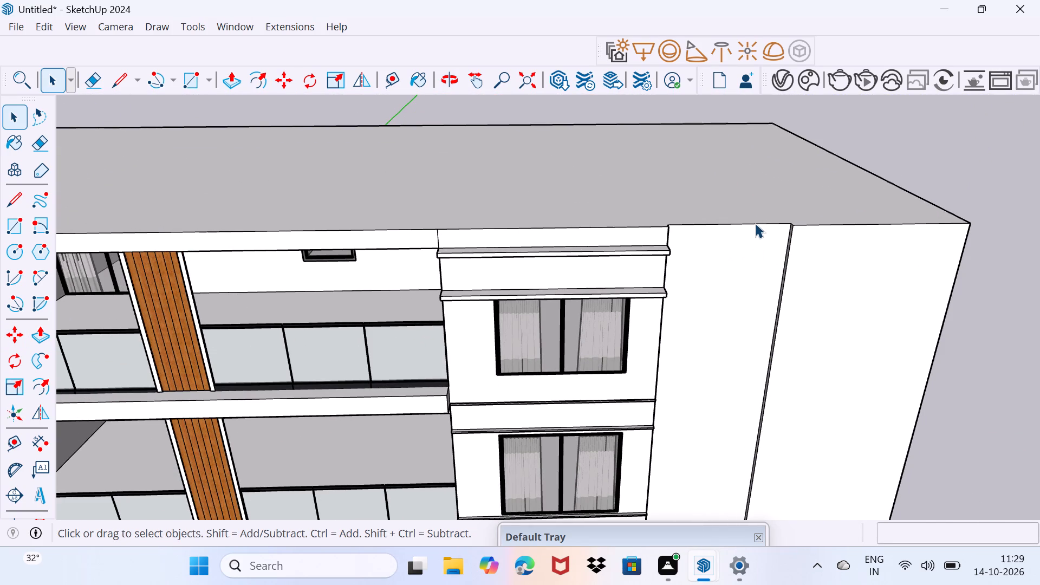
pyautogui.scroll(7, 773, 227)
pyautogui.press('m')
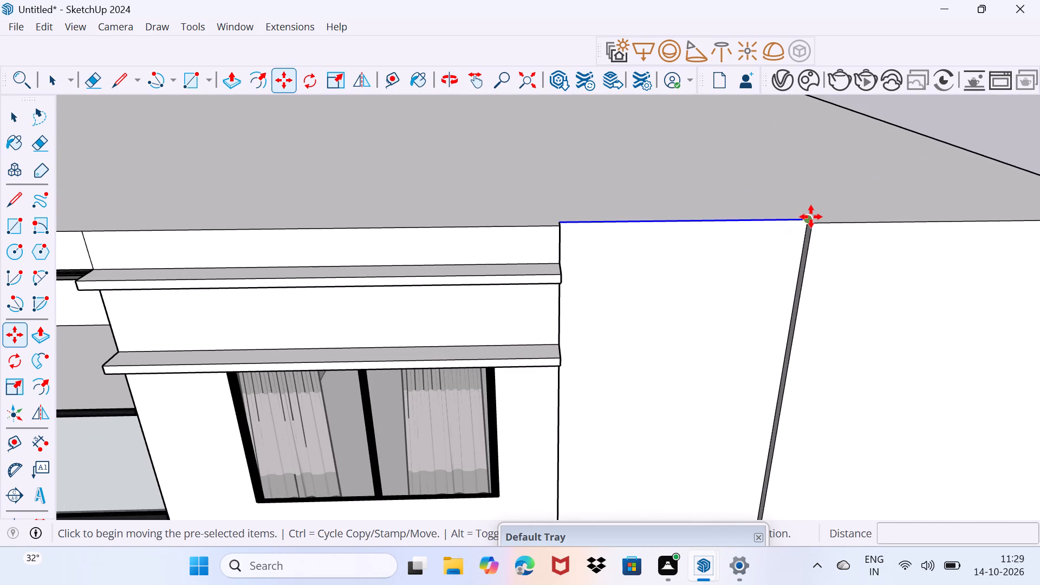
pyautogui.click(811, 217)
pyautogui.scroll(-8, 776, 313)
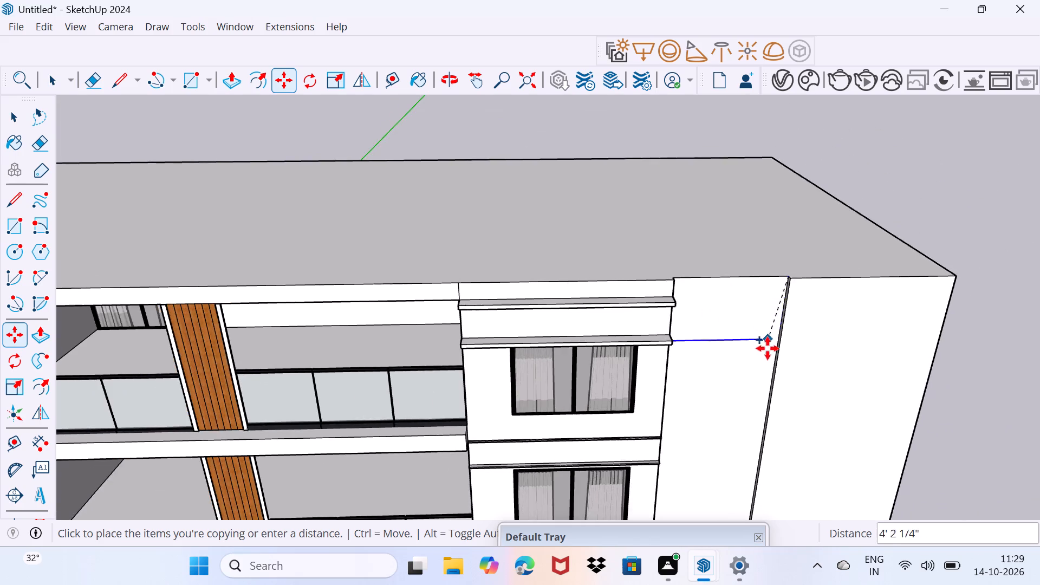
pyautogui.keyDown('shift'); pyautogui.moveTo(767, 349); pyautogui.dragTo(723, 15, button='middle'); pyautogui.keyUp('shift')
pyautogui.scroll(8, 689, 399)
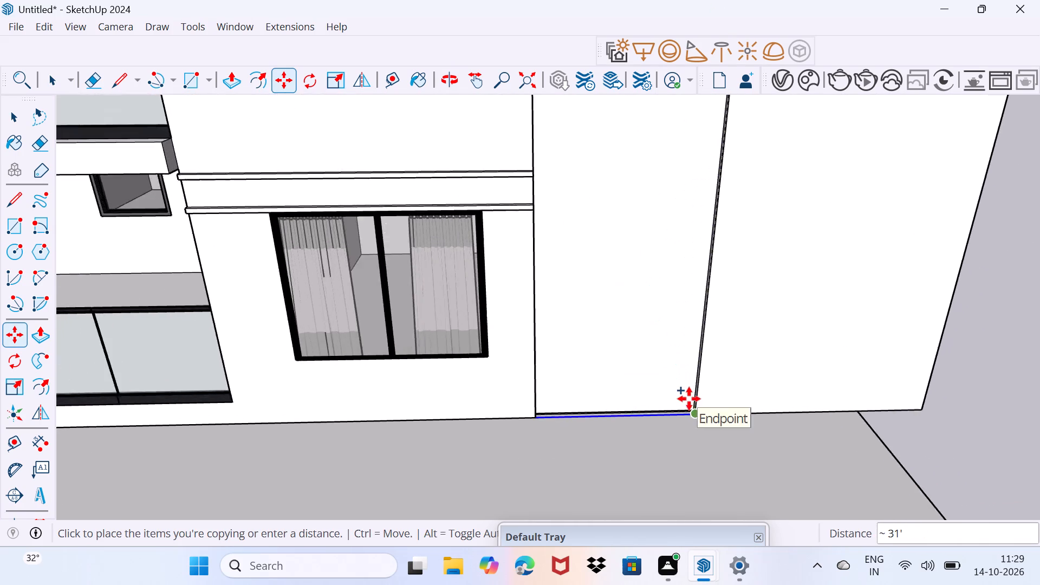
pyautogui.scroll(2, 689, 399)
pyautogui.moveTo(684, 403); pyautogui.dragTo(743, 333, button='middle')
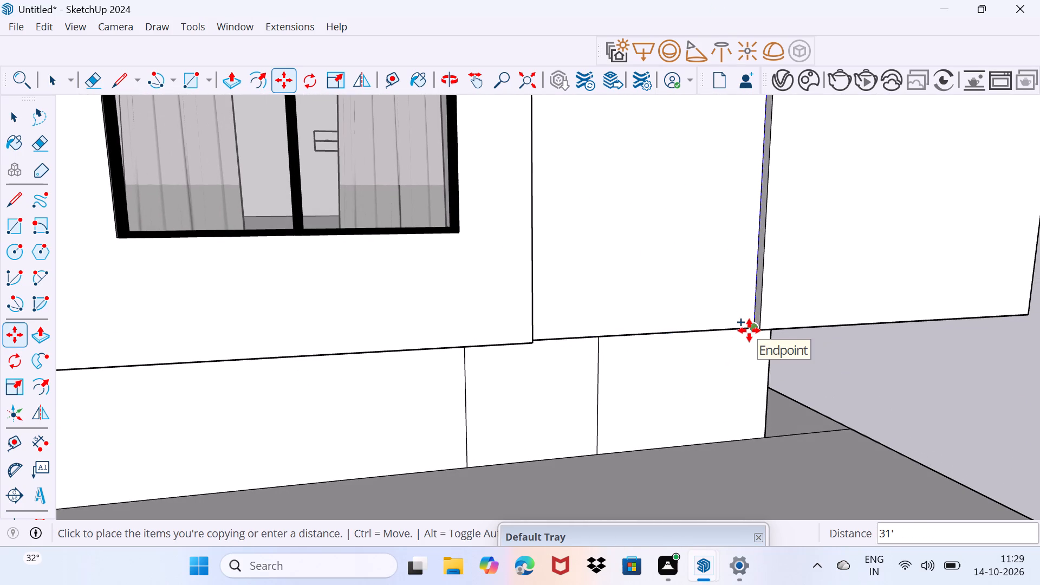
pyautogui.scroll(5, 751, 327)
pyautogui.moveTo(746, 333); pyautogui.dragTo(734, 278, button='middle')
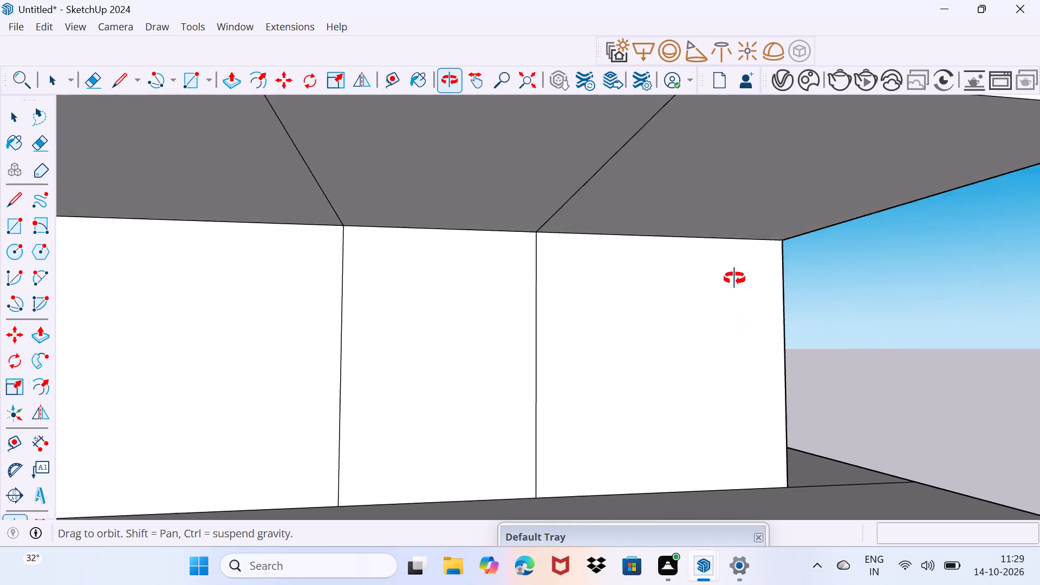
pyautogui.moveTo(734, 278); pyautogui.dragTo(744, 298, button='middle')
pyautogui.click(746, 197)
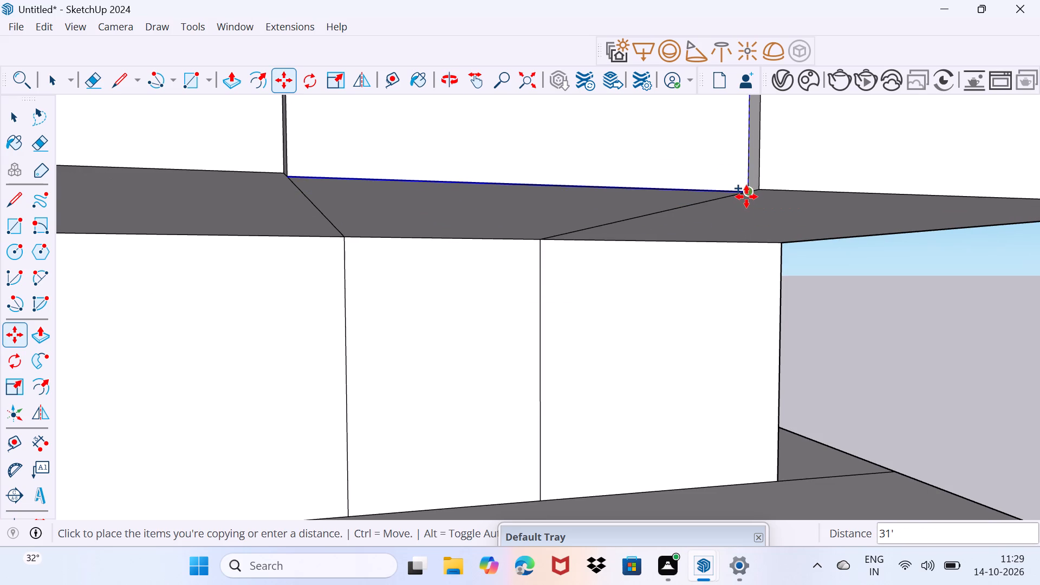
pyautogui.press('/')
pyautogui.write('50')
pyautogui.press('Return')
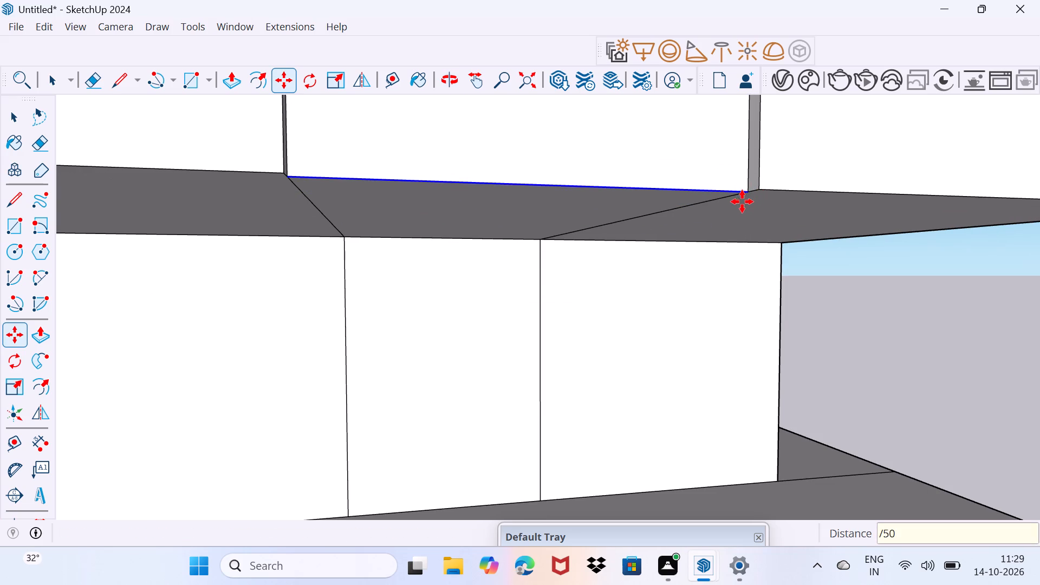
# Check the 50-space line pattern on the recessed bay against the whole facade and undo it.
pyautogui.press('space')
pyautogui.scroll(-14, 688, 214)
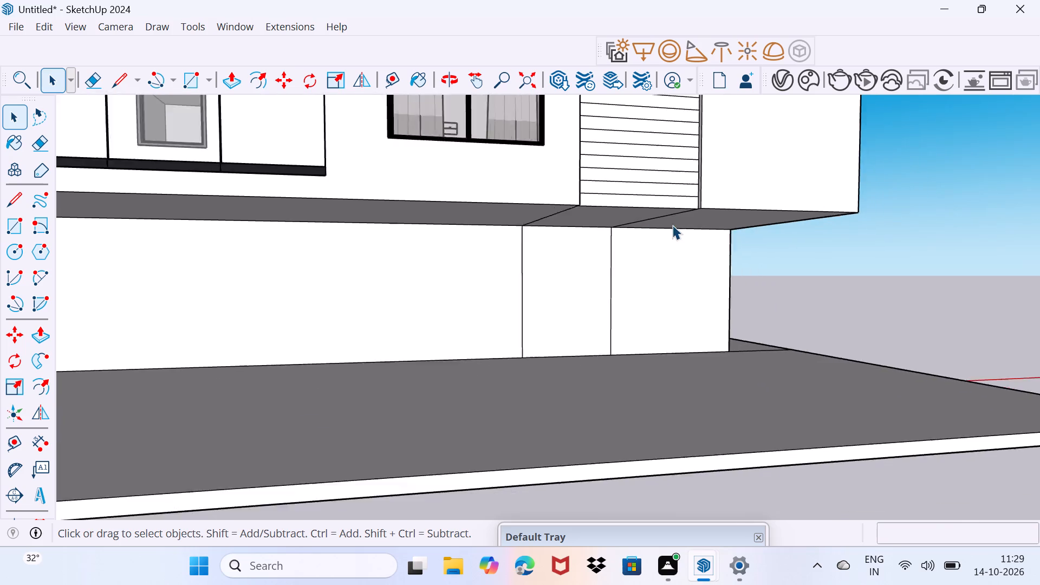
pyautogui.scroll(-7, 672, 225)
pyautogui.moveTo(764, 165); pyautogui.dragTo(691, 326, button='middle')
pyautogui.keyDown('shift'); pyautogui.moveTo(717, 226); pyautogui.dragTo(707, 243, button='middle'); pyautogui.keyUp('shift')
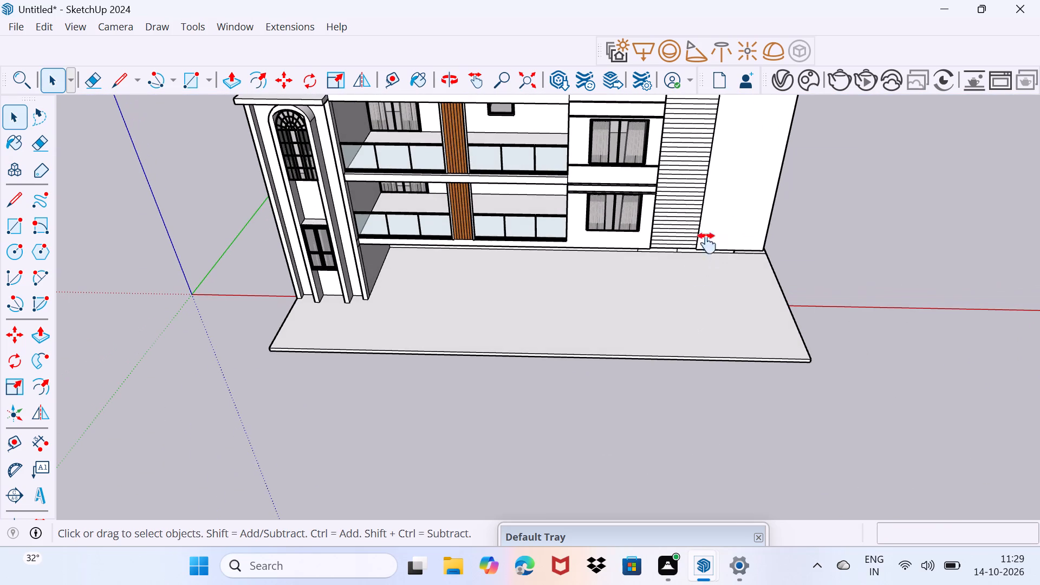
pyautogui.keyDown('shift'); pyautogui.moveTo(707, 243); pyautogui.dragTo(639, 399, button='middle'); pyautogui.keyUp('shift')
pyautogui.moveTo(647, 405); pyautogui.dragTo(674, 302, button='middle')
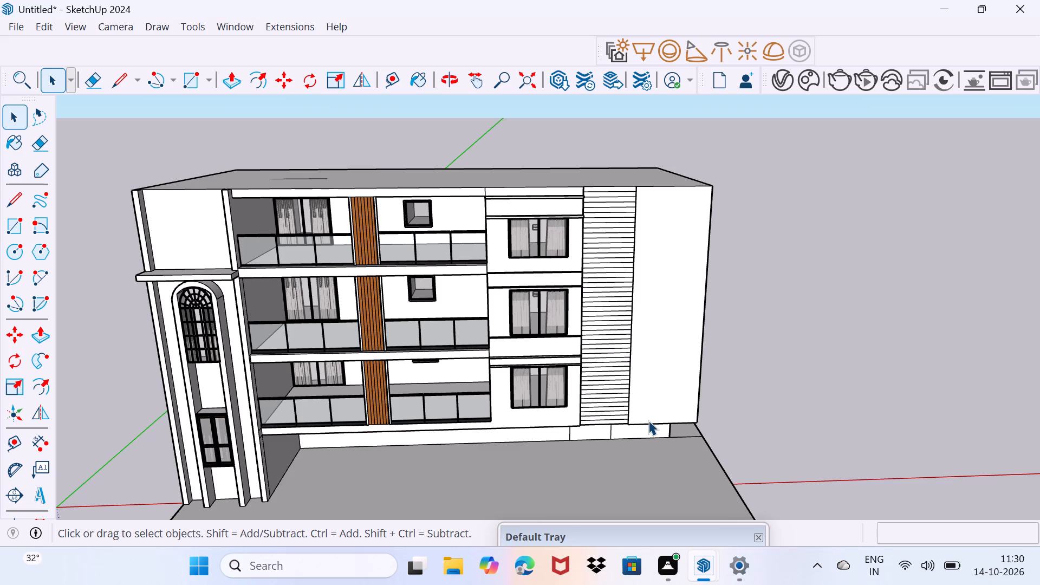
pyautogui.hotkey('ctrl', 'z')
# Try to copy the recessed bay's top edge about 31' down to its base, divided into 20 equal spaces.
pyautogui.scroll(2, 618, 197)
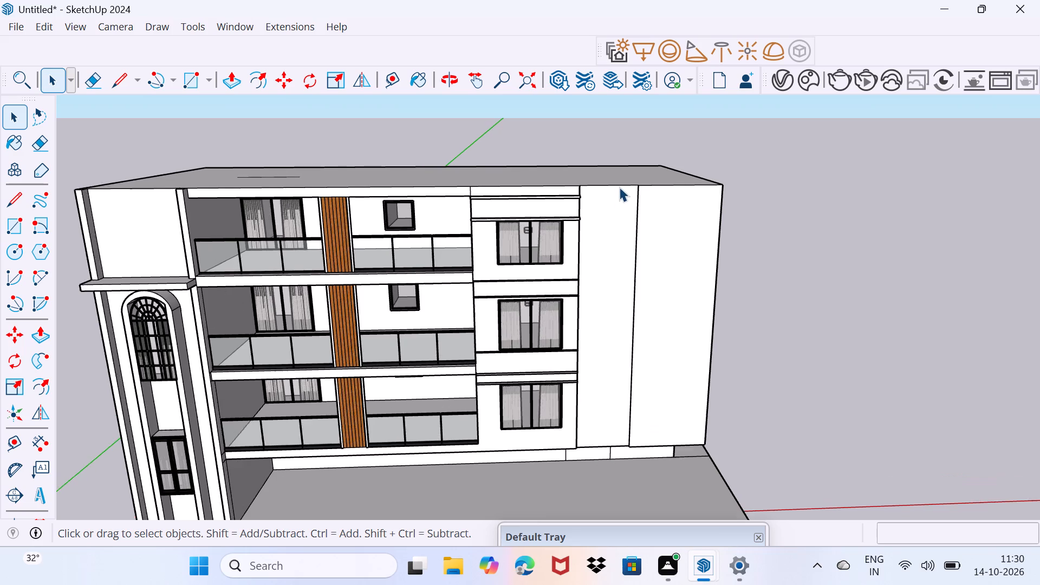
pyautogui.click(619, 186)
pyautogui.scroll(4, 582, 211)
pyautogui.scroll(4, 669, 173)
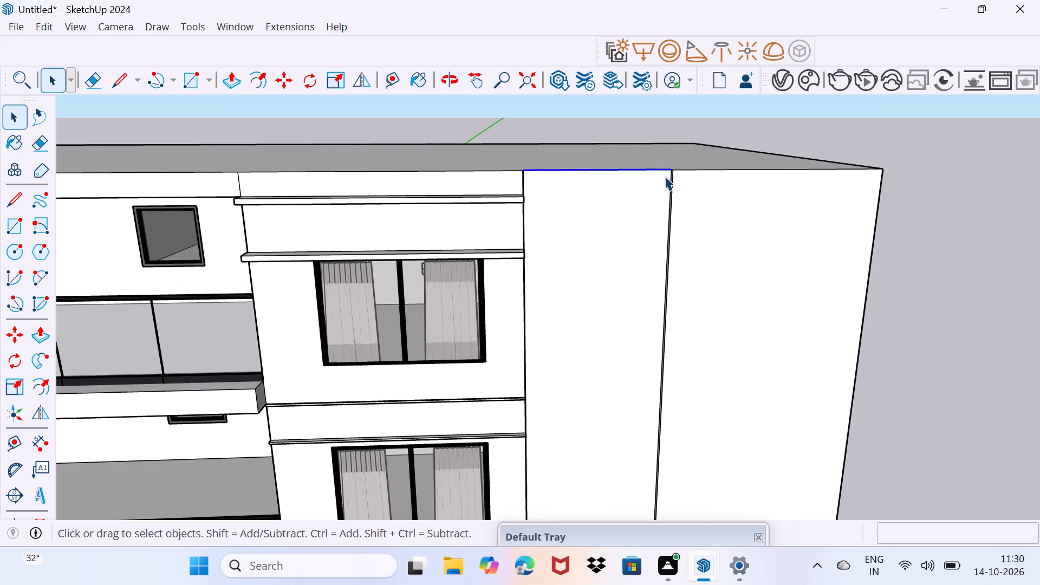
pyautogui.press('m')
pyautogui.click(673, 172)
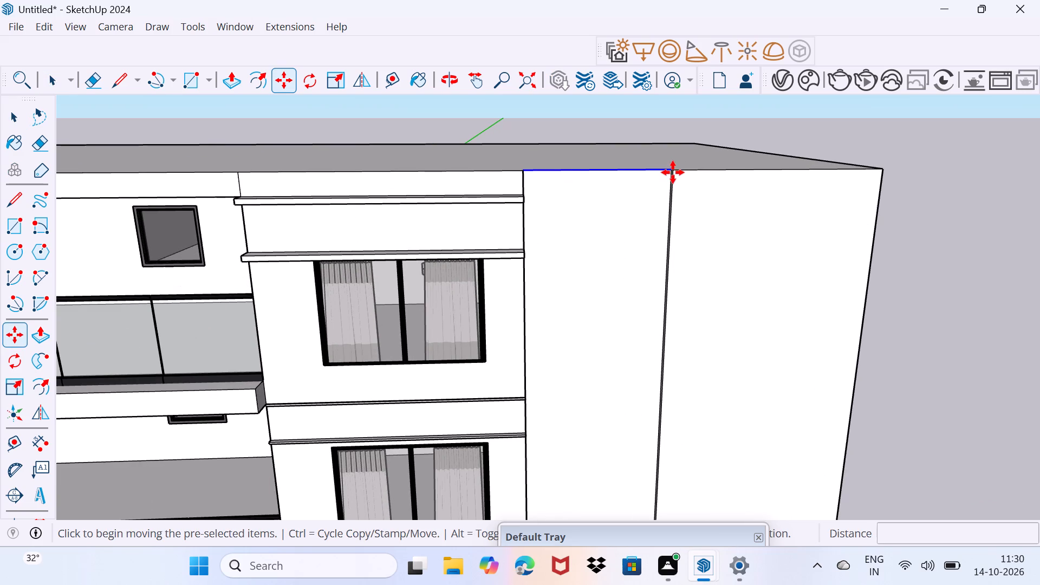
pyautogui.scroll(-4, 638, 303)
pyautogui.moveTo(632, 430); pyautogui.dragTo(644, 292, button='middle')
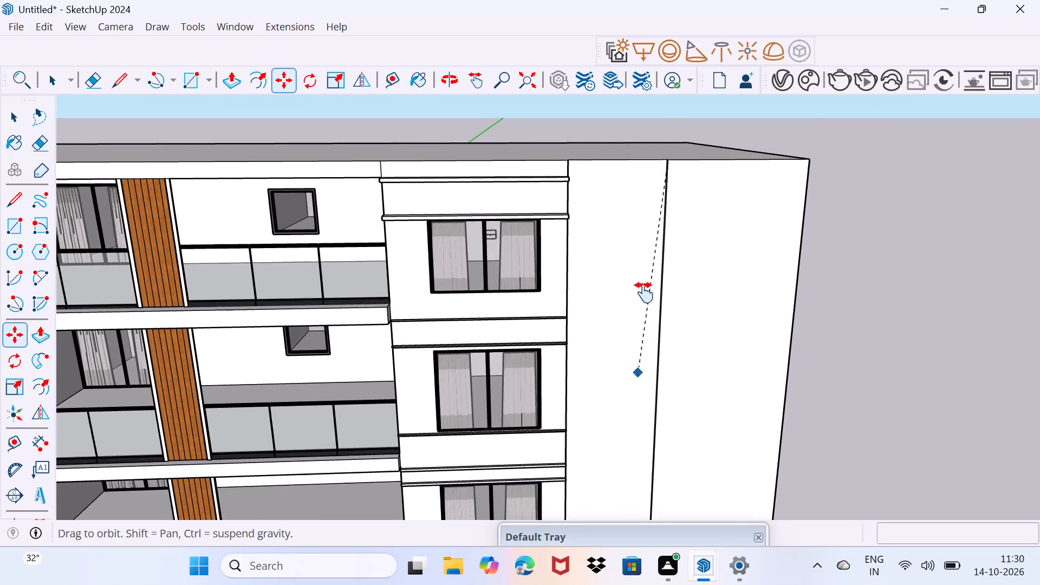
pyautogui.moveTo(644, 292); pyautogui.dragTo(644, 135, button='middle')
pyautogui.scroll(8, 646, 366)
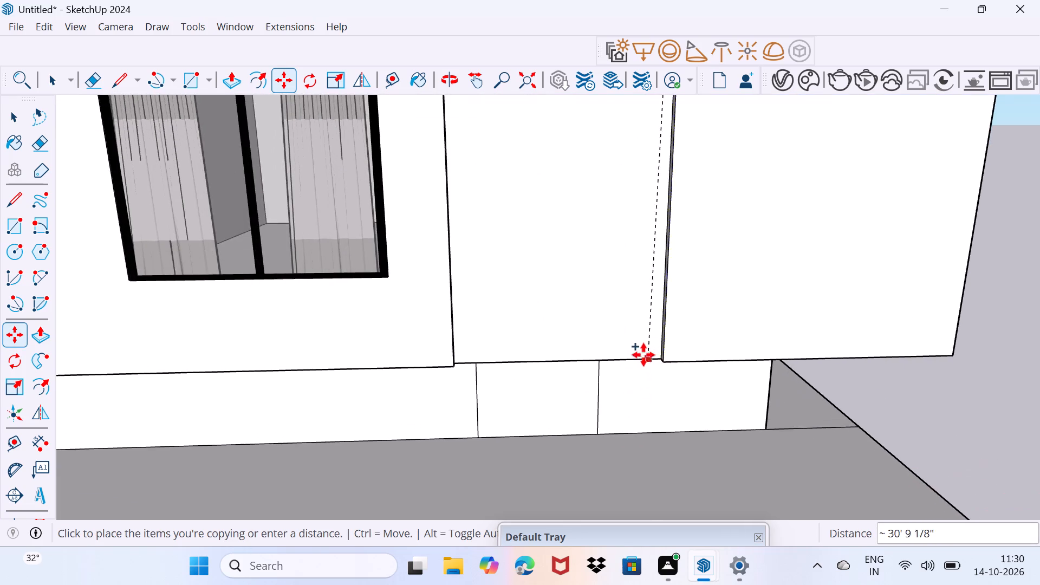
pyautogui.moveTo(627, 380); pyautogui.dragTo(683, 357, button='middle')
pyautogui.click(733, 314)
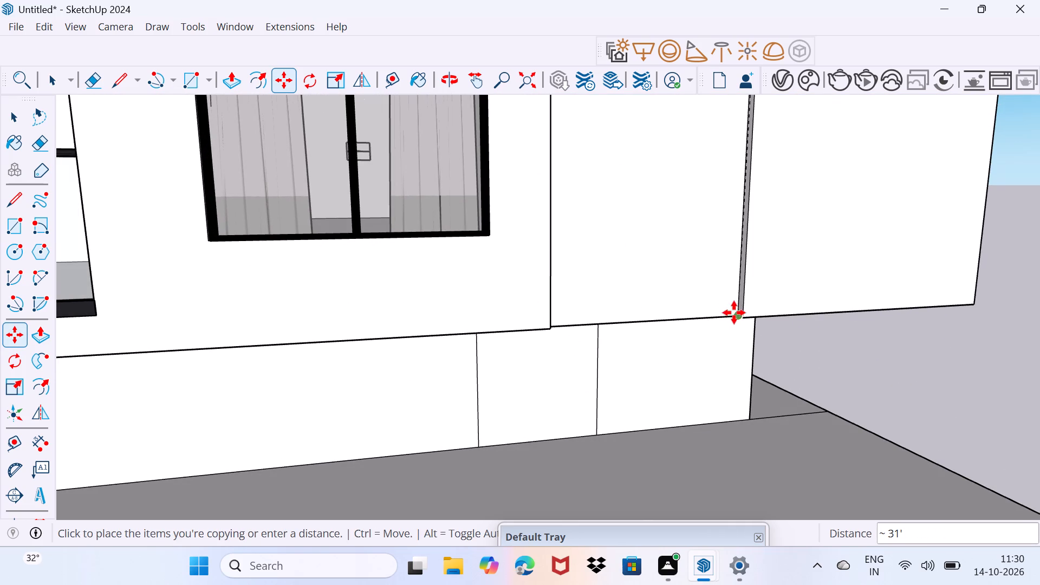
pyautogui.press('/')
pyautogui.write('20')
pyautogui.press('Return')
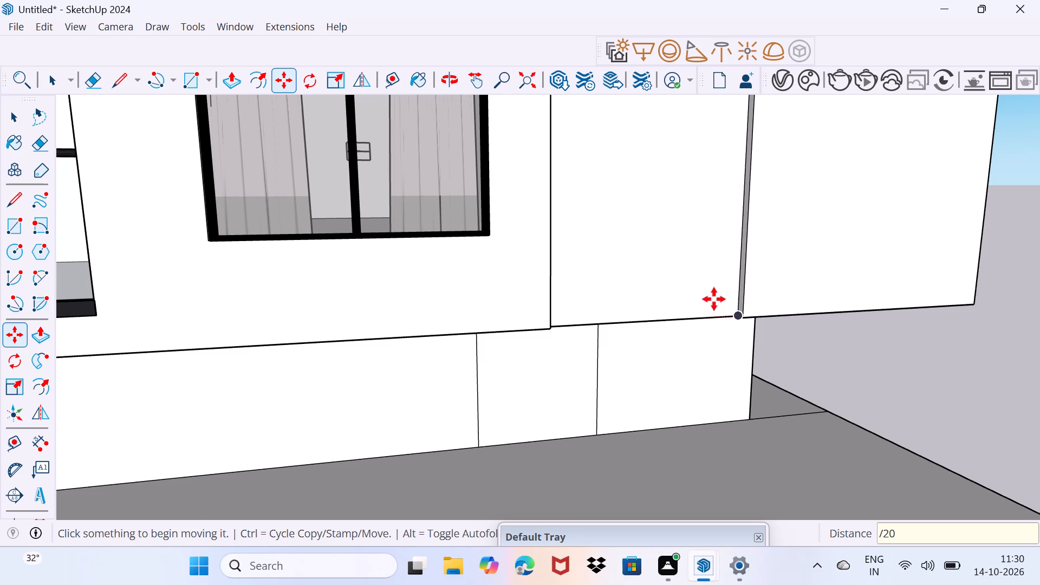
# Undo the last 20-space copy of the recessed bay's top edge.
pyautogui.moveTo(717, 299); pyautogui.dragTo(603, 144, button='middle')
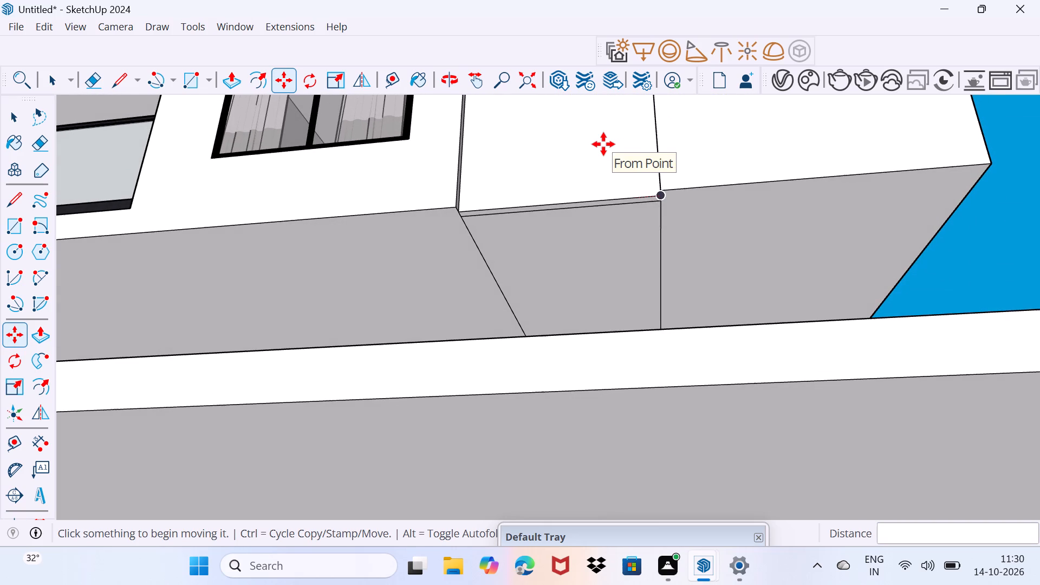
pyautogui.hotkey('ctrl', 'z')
# Copy the recessed bay's top edge 31' down to the endpoint at its base, divided into 20 equal spaces.
pyautogui.moveTo(600, 168); pyautogui.dragTo(663, 365, button='middle')
pyautogui.scroll(-7, 633, 276)
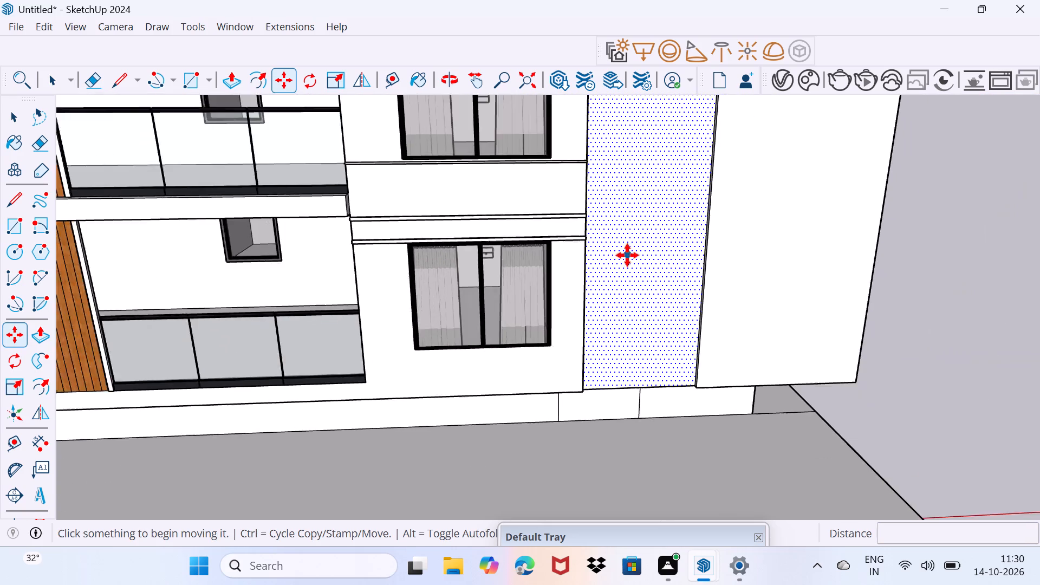
pyautogui.scroll(-15, 627, 255)
pyautogui.moveTo(649, 156); pyautogui.dragTo(628, 220, button='middle')
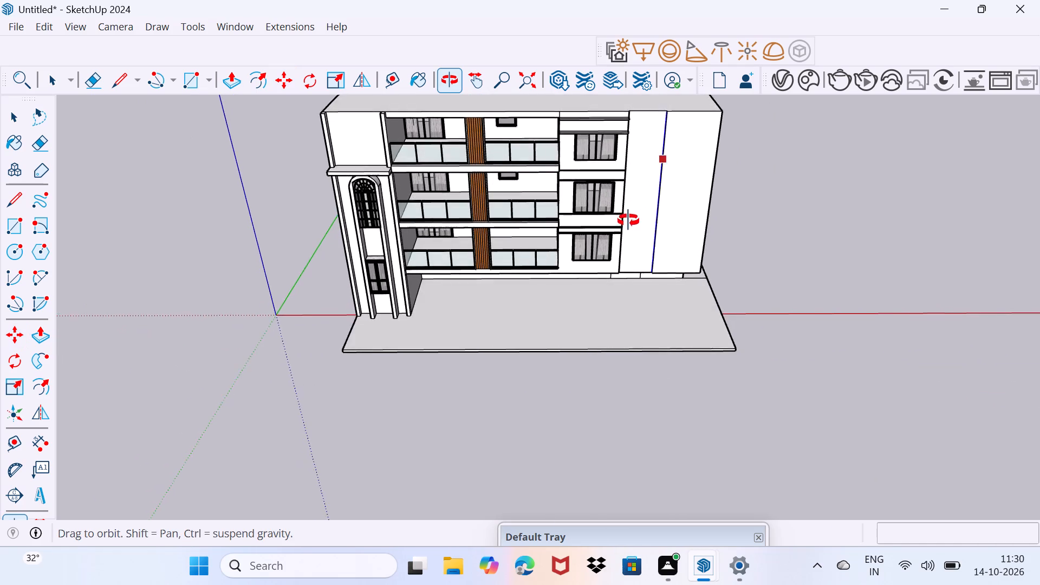
pyautogui.moveTo(628, 220); pyautogui.dragTo(639, 188, button='middle')
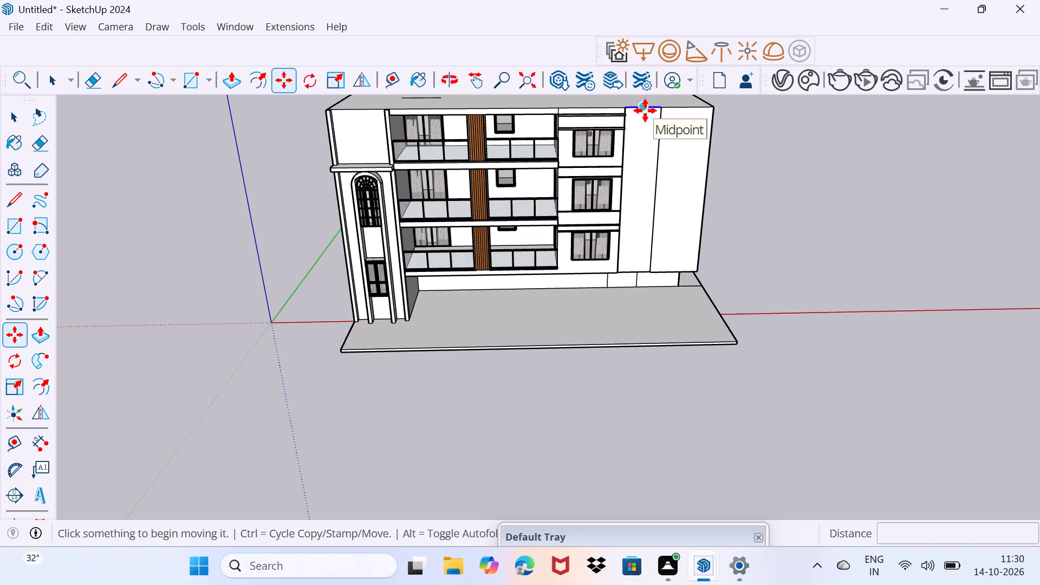
pyautogui.scroll(7, 645, 110)
pyautogui.moveTo(645, 110); pyautogui.dragTo(630, 186, button='middle')
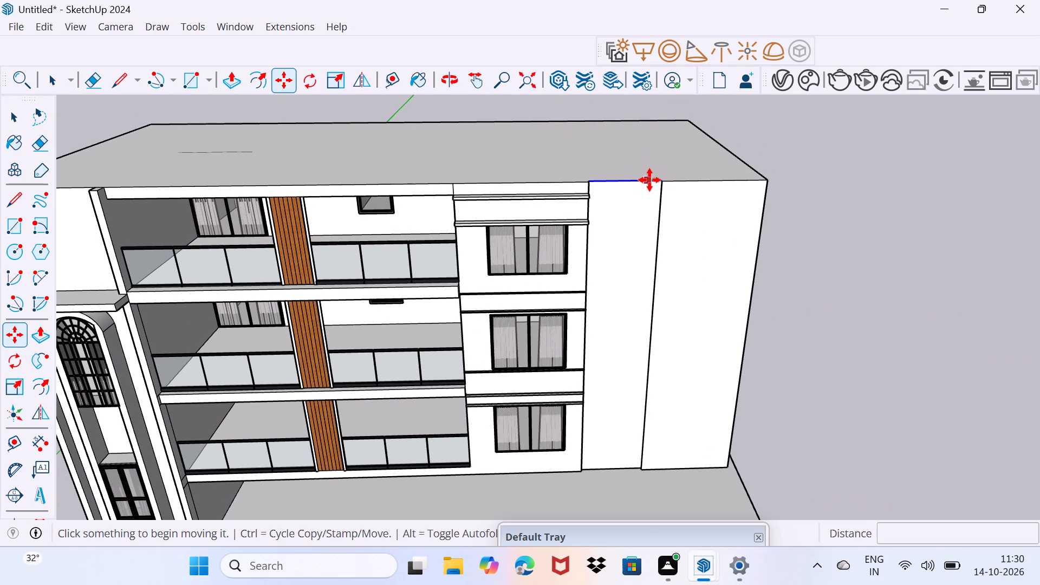
pyautogui.scroll(13, 652, 180)
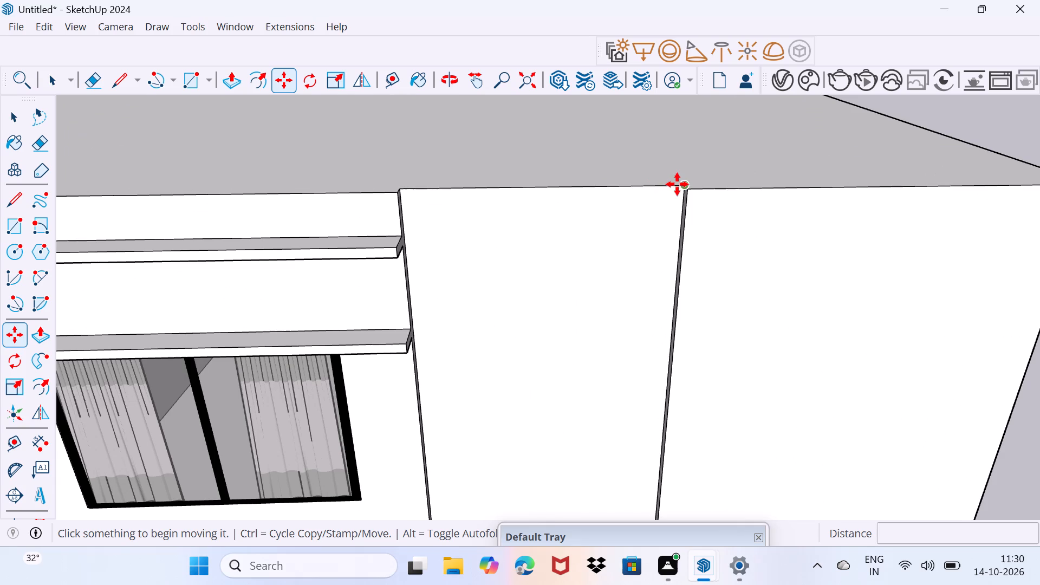
pyautogui.press('space')
pyautogui.moveTo(637, 222); pyautogui.dragTo(647, 199)
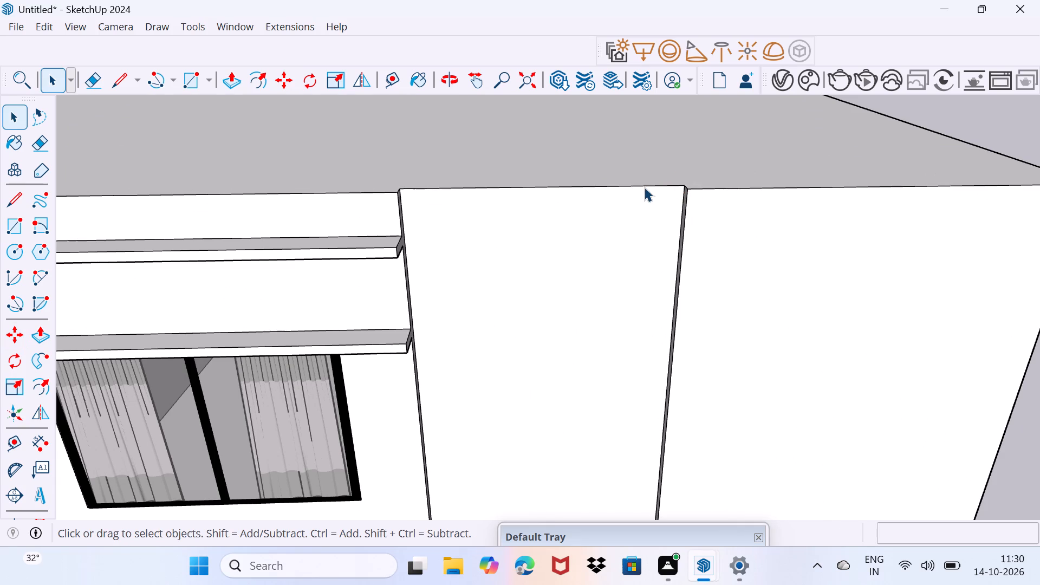
pyautogui.click(645, 186)
pyautogui.scroll(2, 669, 186)
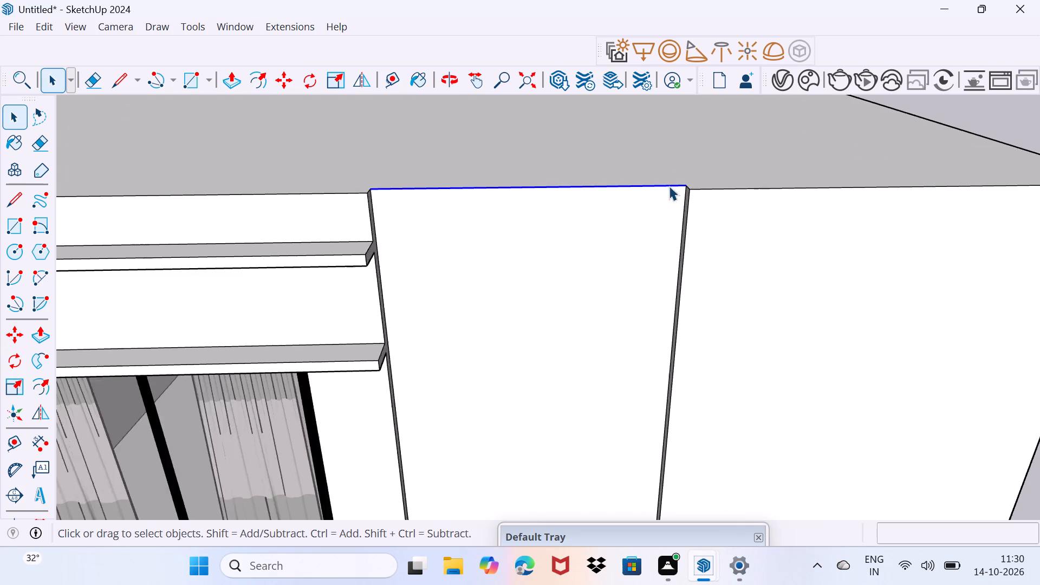
pyautogui.scroll(2, 669, 186)
pyautogui.press('m')
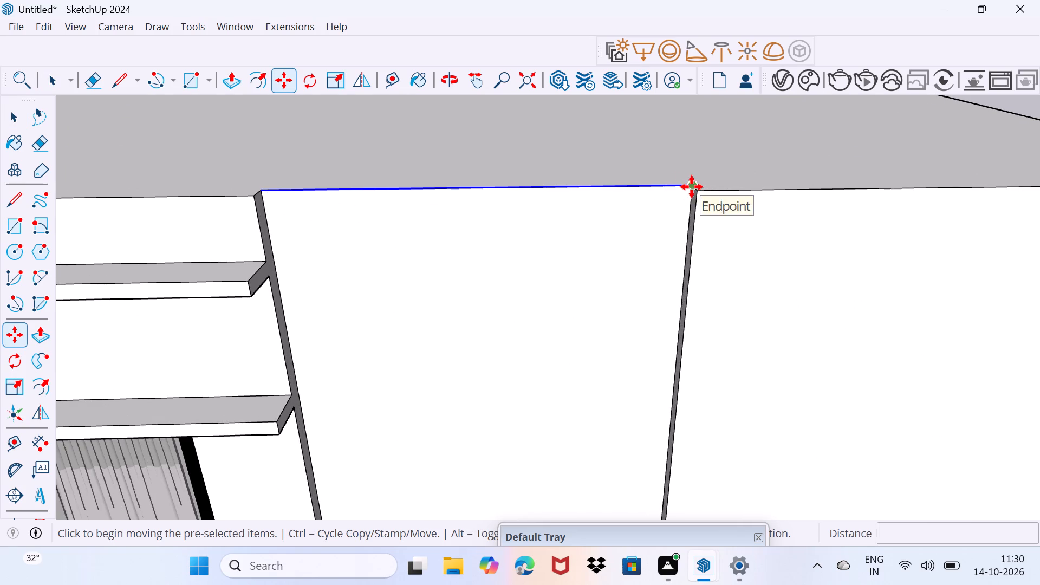
pyautogui.click(692, 187)
pyautogui.scroll(-9, 658, 289)
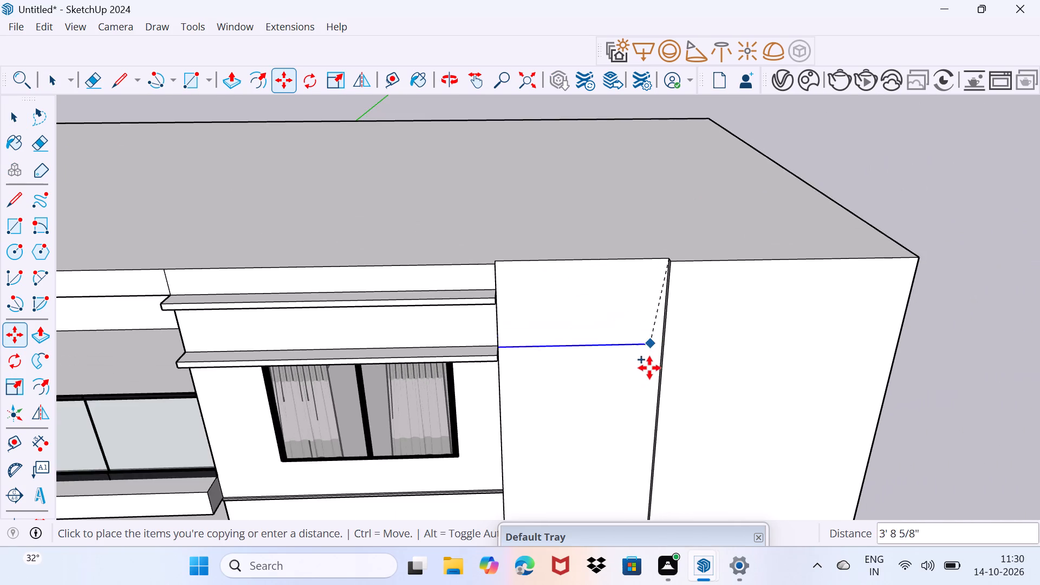
pyautogui.moveTo(648, 373); pyautogui.dragTo(664, 72, button='middle')
pyautogui.keyDown('shift'); pyautogui.moveTo(594, 425); pyautogui.dragTo(592, 102, button='middle'); pyautogui.keyUp('shift')
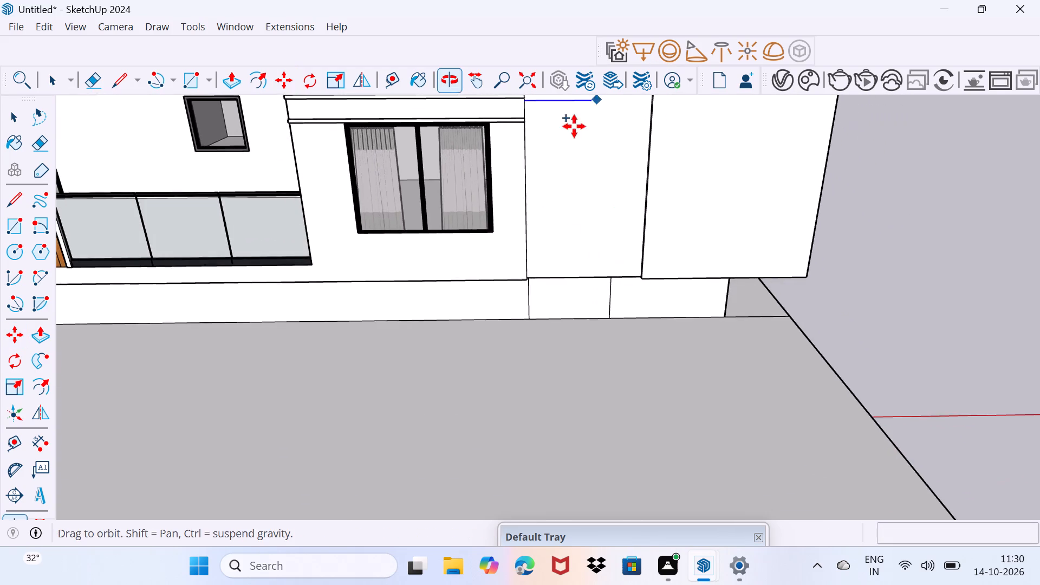
pyautogui.scroll(4, 614, 283)
pyautogui.moveTo(621, 296); pyautogui.dragTo(661, 240, button='middle')
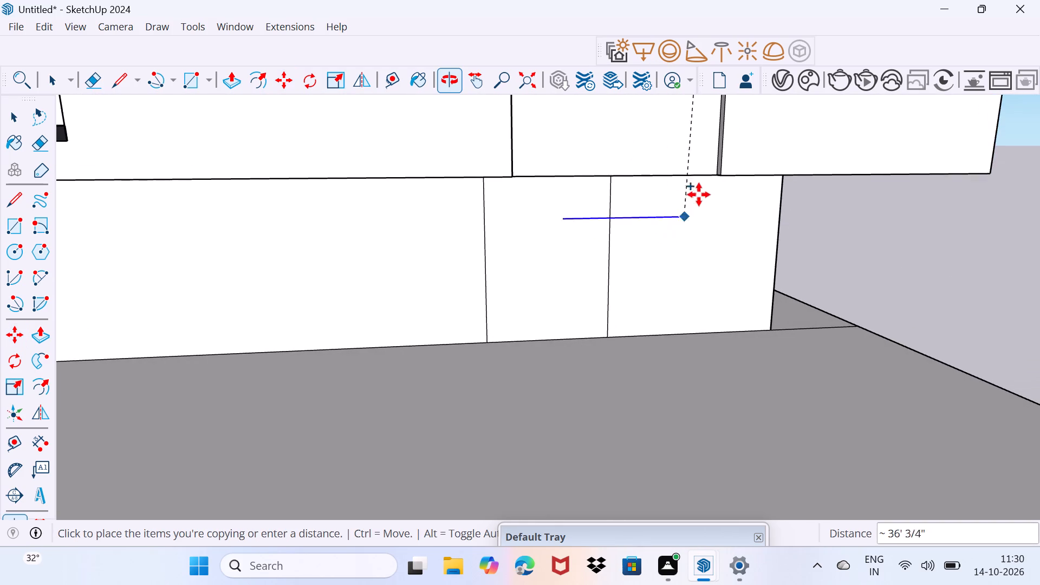
pyautogui.moveTo(711, 176); pyautogui.dragTo(671, 130, button='middle')
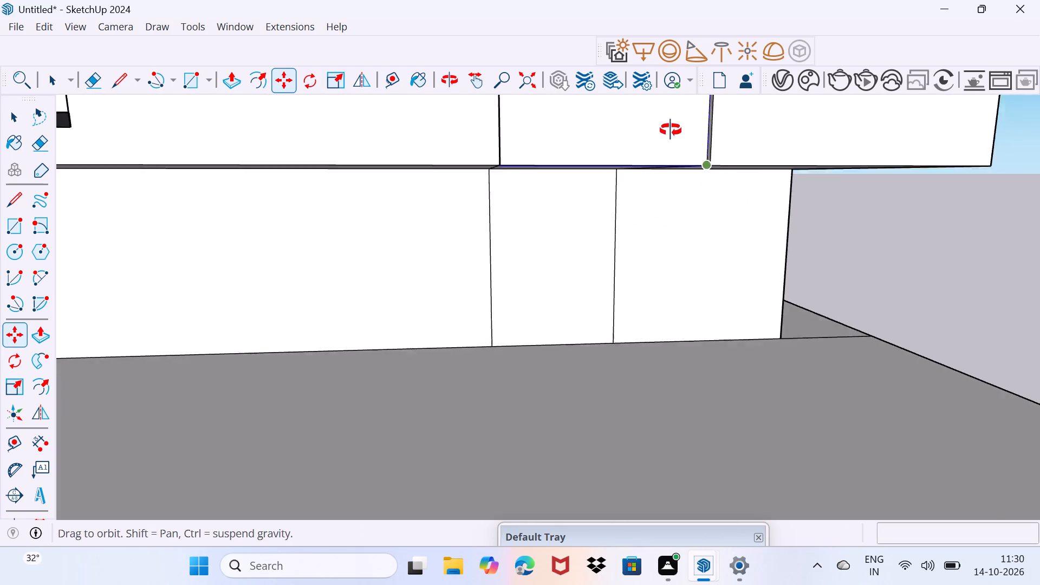
pyautogui.moveTo(671, 130); pyautogui.dragTo(667, 127, button='middle')
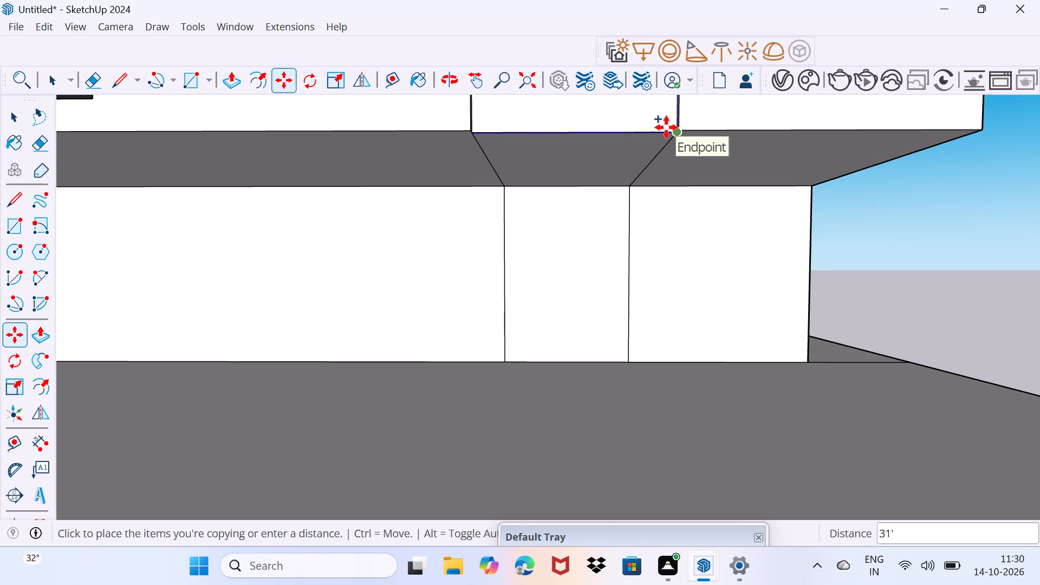
pyautogui.click(666, 127)
pyautogui.write('/20')
pyautogui.press('Return')
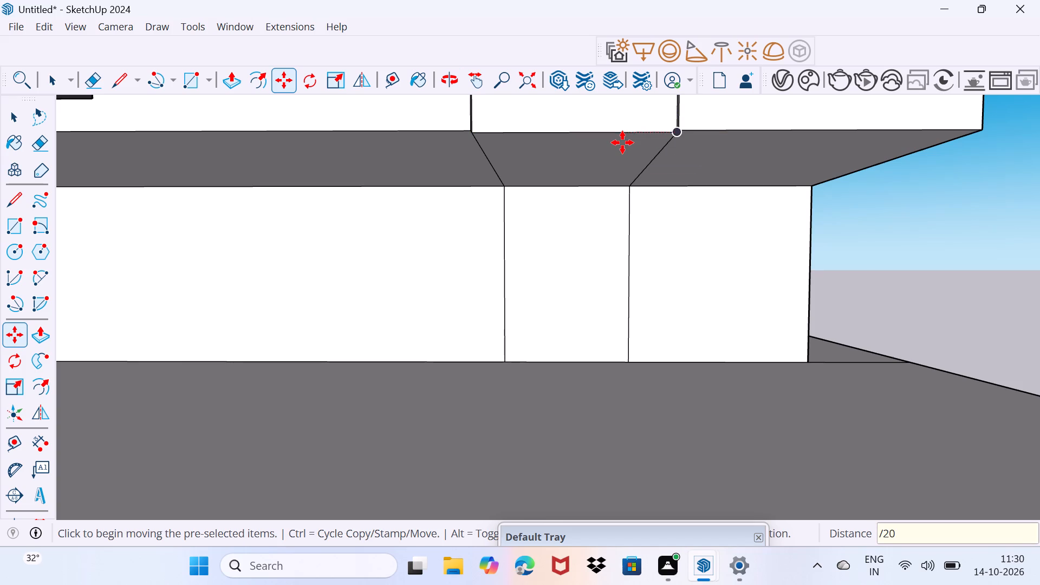
# Examine the 20-band pattern on the recessed bay against the whole facade from several angles.
pyautogui.scroll(-6, 612, 161)
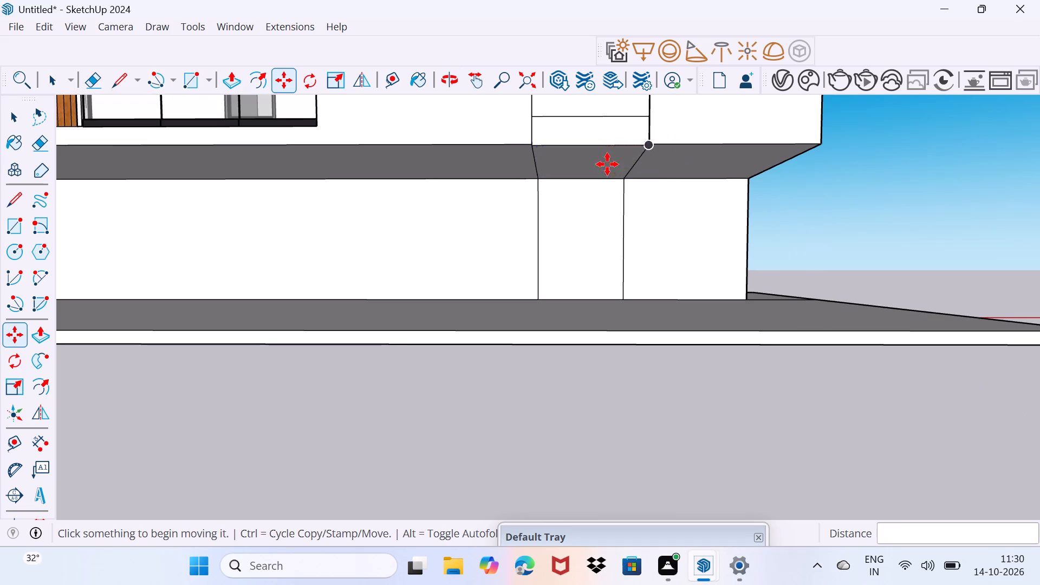
pyautogui.press('space')
pyautogui.scroll(-13, 584, 170)
pyautogui.moveTo(599, 139); pyautogui.dragTo(571, 193, button='middle')
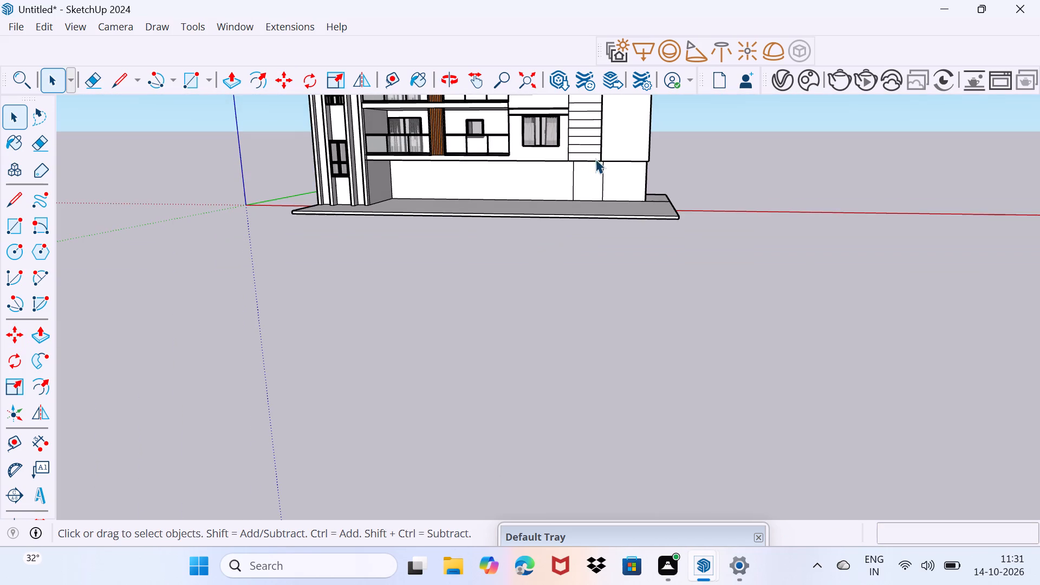
pyautogui.keyDown('shift'); pyautogui.moveTo(622, 119); pyautogui.dragTo(526, 313, button='middle'); pyautogui.keyUp('shift')
pyautogui.moveTo(528, 309); pyautogui.dragTo(571, 309, button='middle')
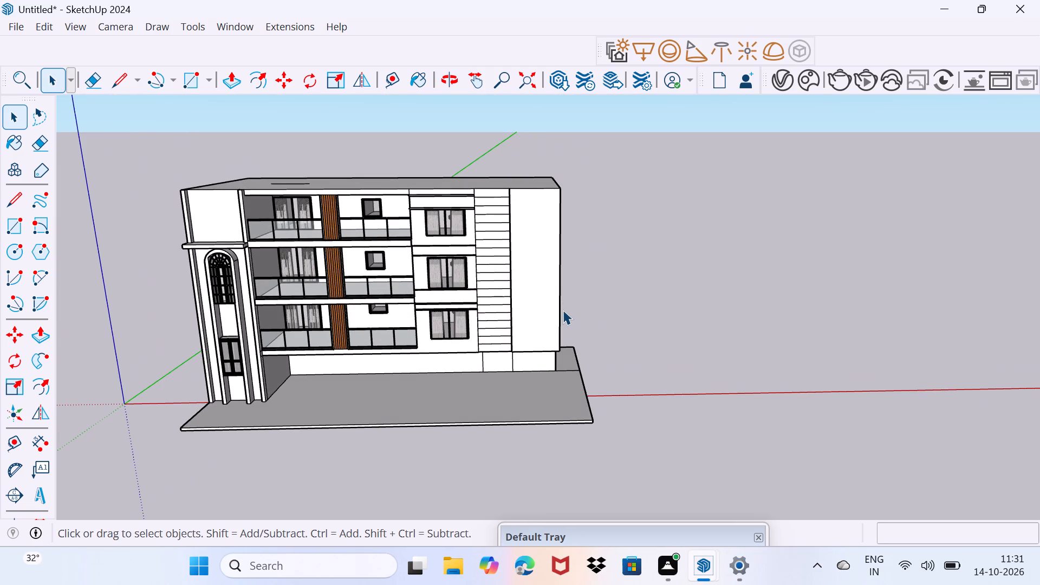
pyautogui.scroll(6, 516, 266)
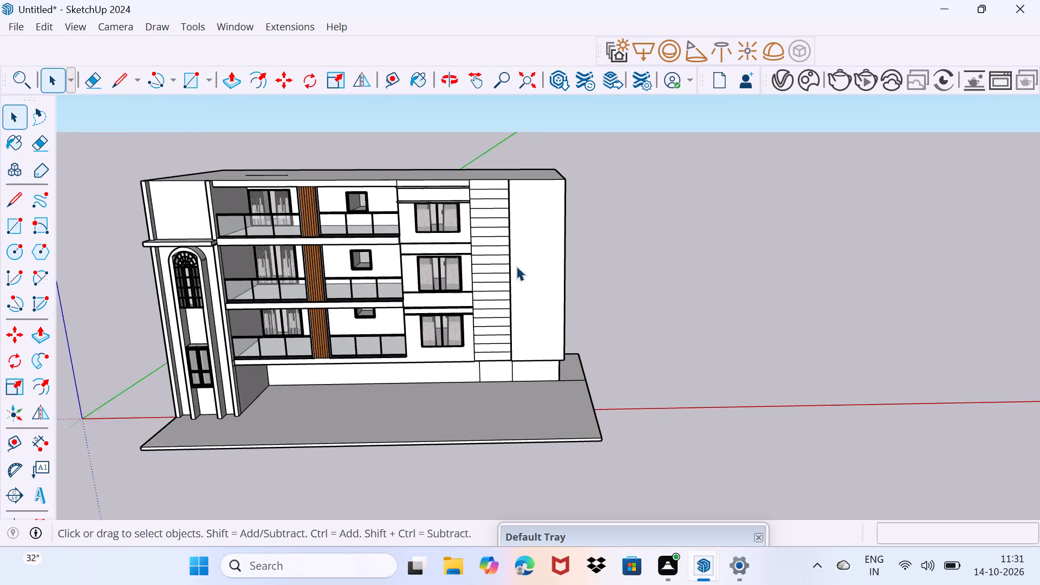
pyautogui.moveTo(520, 253); pyautogui.dragTo(412, 219, button='middle')
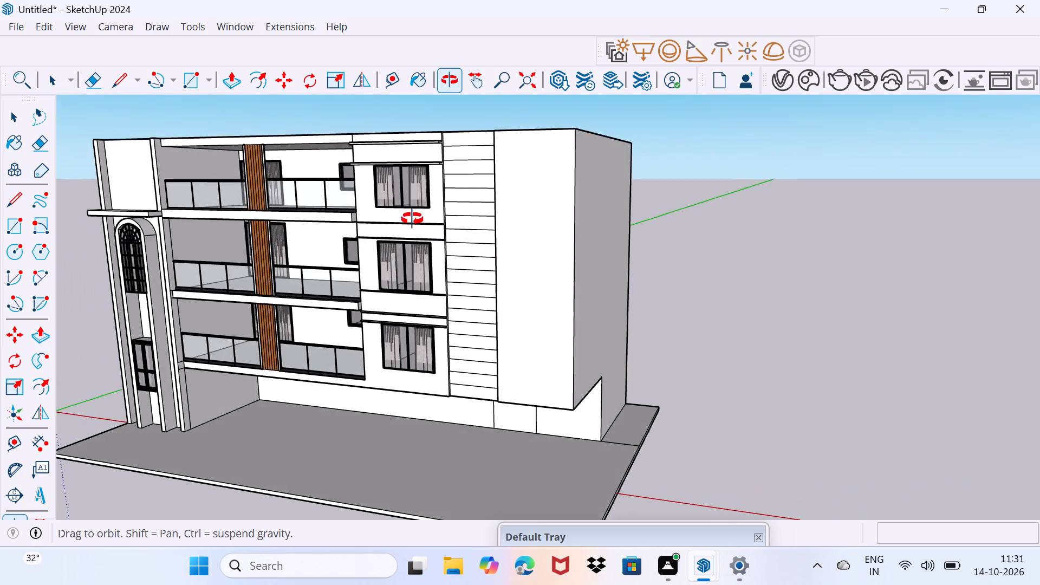
pyautogui.moveTo(412, 219); pyautogui.dragTo(823, 267, button='middle')
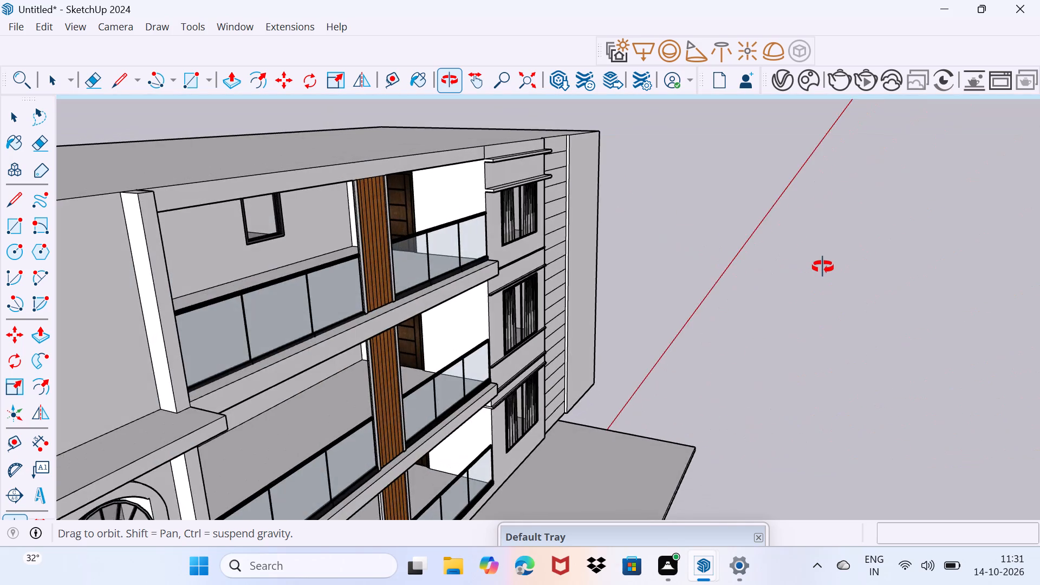
pyautogui.moveTo(823, 267); pyautogui.dragTo(579, 268, button='middle')
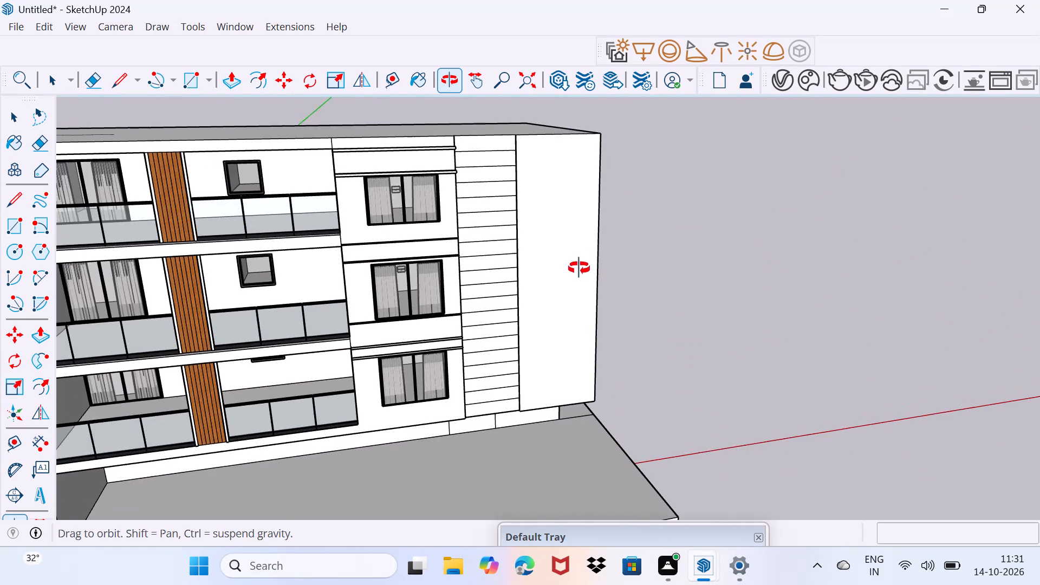
pyautogui.moveTo(579, 268); pyautogui.dragTo(541, 264, button='middle')
# Copy the vertical edge between the banded bay and the plain end wall 8" onto the end wall.
pyautogui.scroll(3, 536, 259)
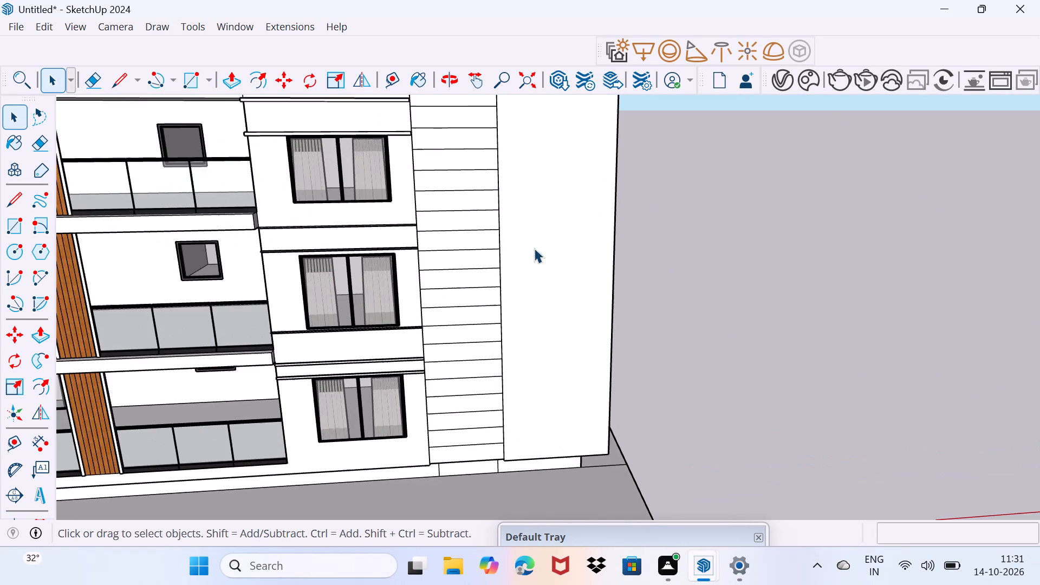
pyautogui.moveTo(534, 250); pyautogui.dragTo(504, 258, button='middle')
pyautogui.click(494, 271)
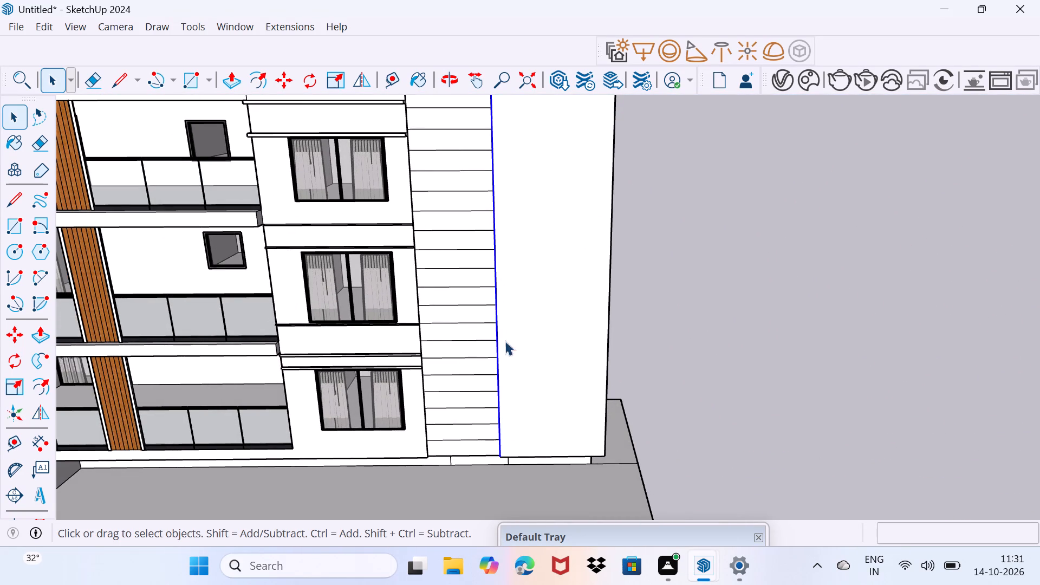
pyautogui.moveTo(500, 454); pyautogui.dragTo(519, 445, button='middle')
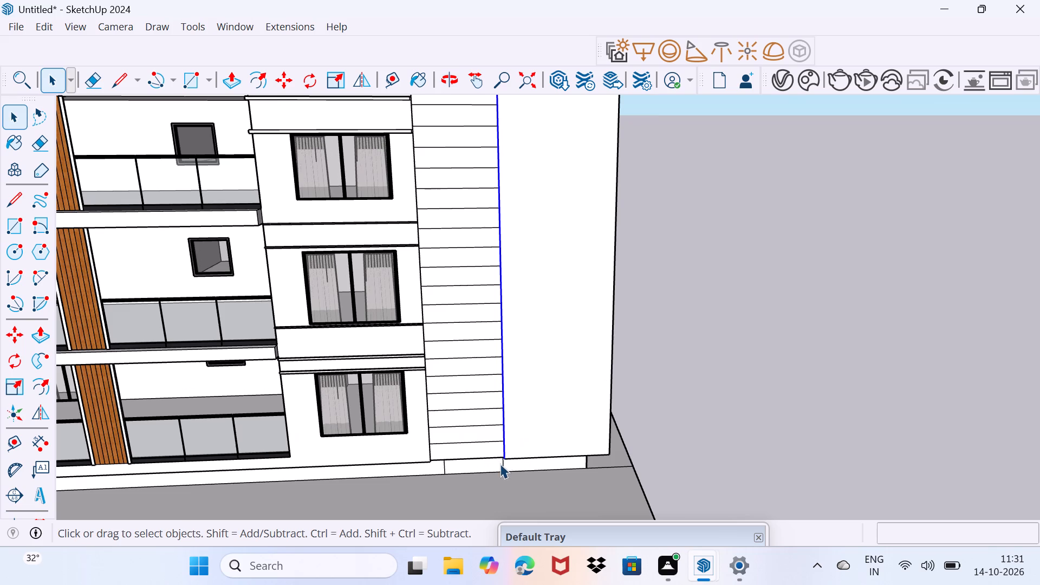
pyautogui.scroll(3, 500, 464)
pyautogui.press('m')
pyautogui.click(509, 454)
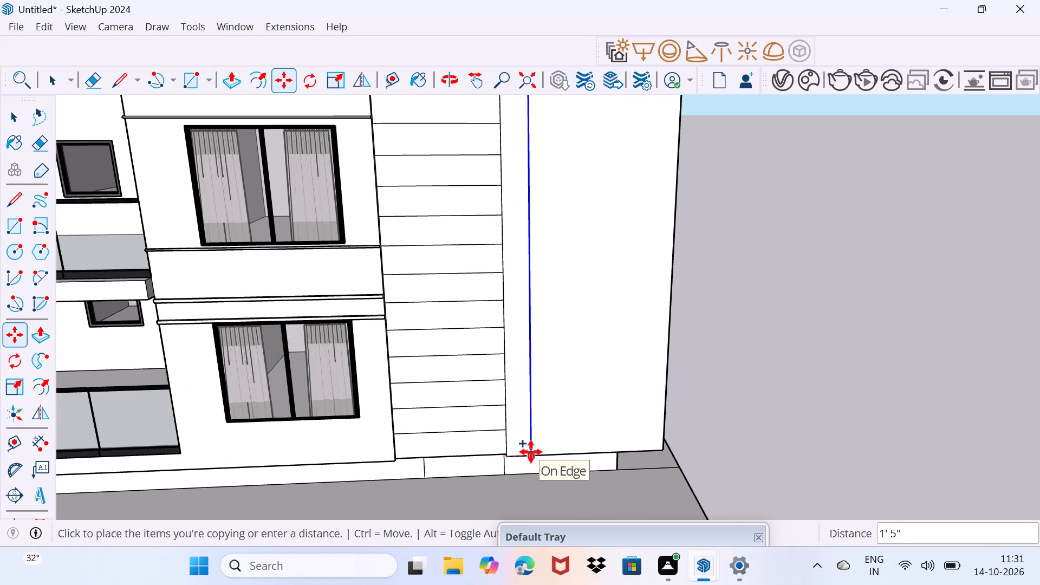
pyautogui.write('8"')
pyautogui.press('Return')
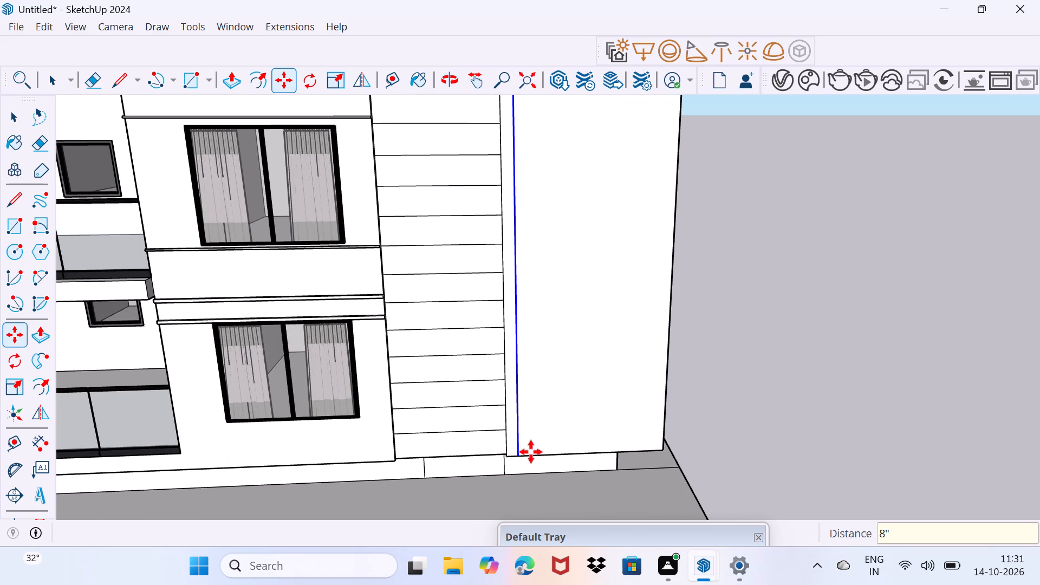
pyautogui.press('space')
pyautogui.moveTo(529, 435); pyautogui.dragTo(564, 392)
# Push/Pull the narrow 8" strip beside the banded bay outward about 7 3/4".
pyautogui.click(513, 406)
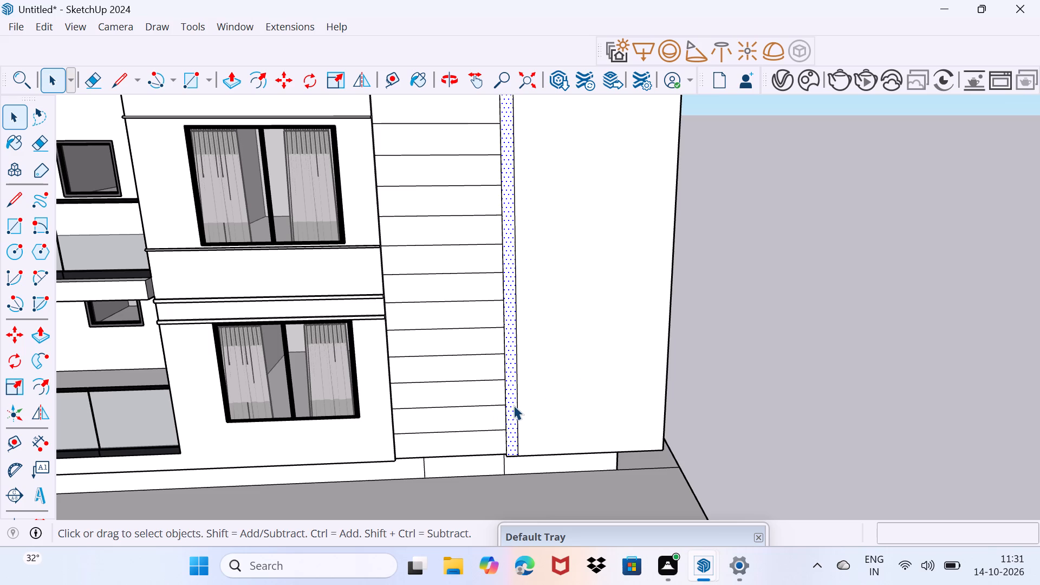
pyautogui.moveTo(517, 399); pyautogui.dragTo(467, 409, button='middle')
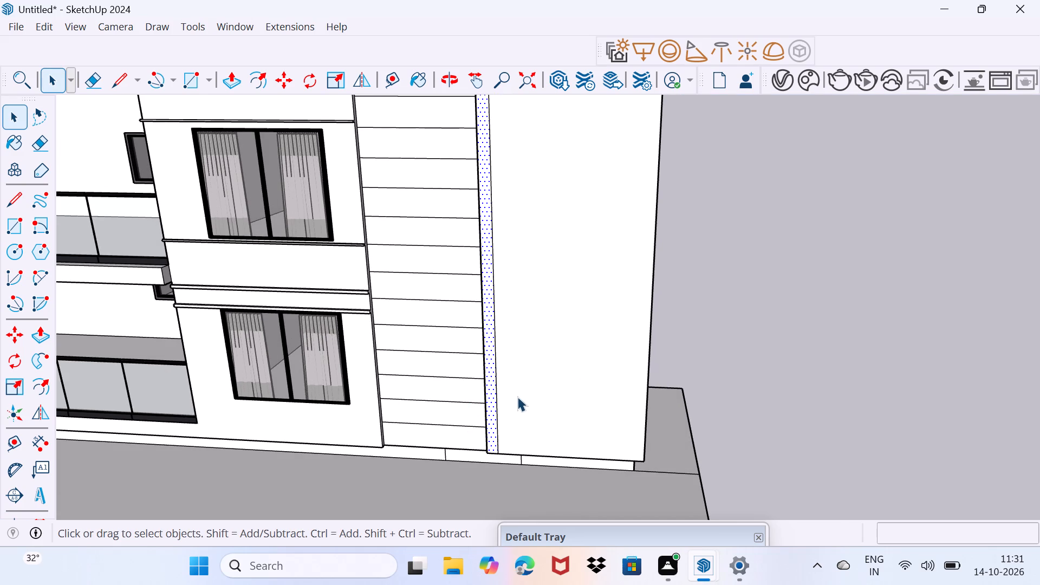
pyautogui.press('p')
pyautogui.click(496, 403)
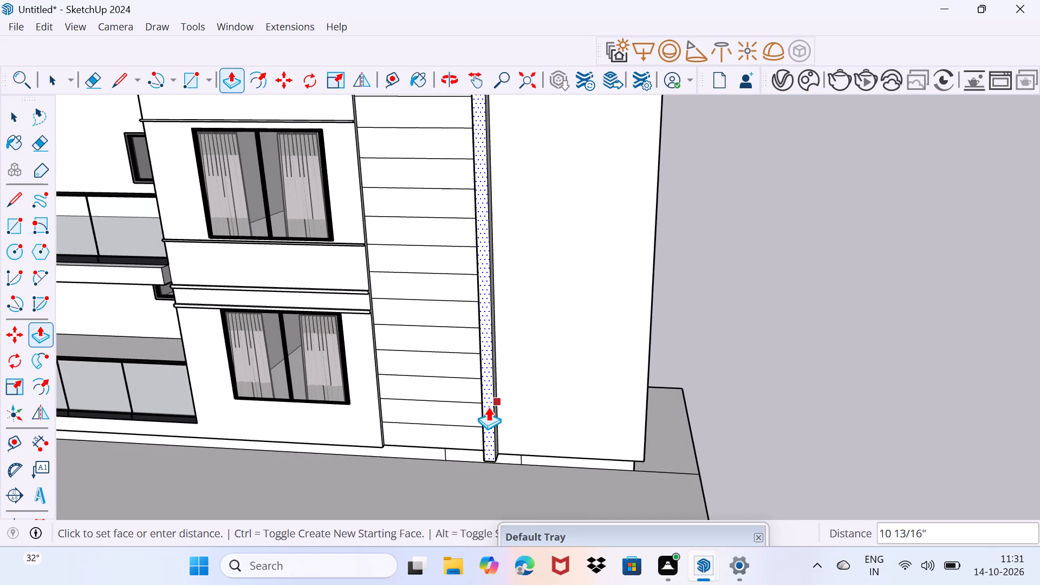
pyautogui.scroll(1, 497, 403)
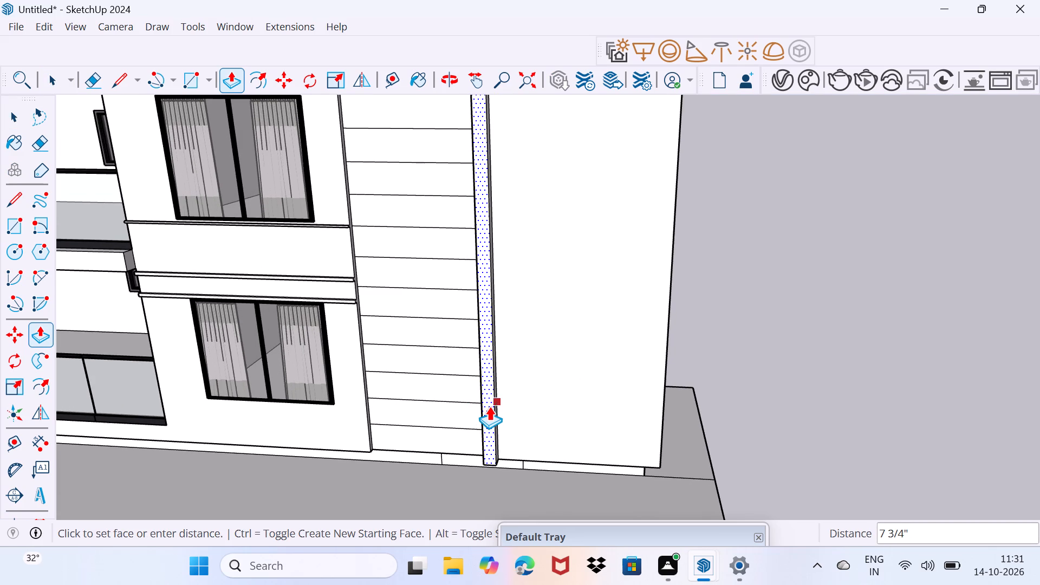
pyautogui.click(489, 406)
pyautogui.press('space')
pyautogui.moveTo(528, 398); pyautogui.dragTo(545, 379)
# Examine the projecting vertical strip beside the banded bay from the front and side of the building.
pyautogui.moveTo(525, 385); pyautogui.dragTo(589, 378, button='middle')
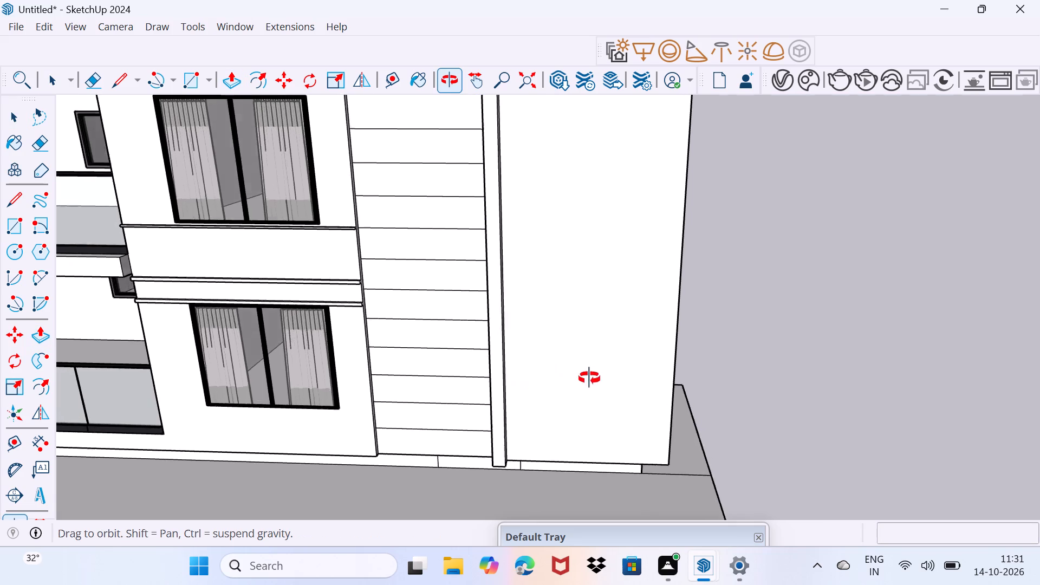
pyautogui.moveTo(589, 378); pyautogui.dragTo(603, 343, button='middle')
pyautogui.scroll(-11, 608, 342)
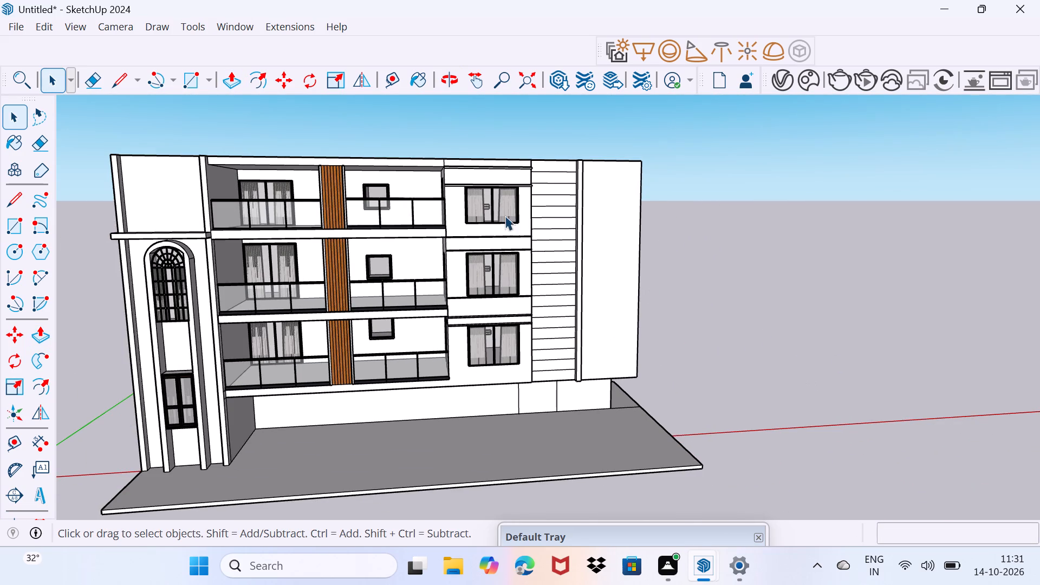
pyautogui.scroll(4, 596, 235)
pyautogui.moveTo(708, 237); pyautogui.dragTo(581, 245, button='middle')
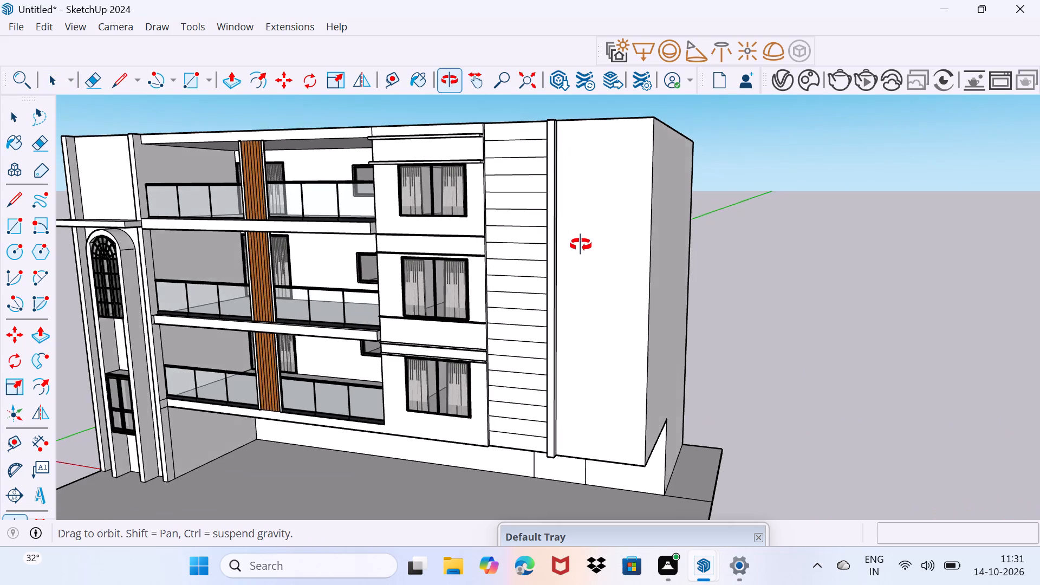
pyautogui.moveTo(581, 245); pyautogui.dragTo(546, 231, button='middle')
pyautogui.moveTo(555, 244); pyautogui.dragTo(593, 240, button='middle')
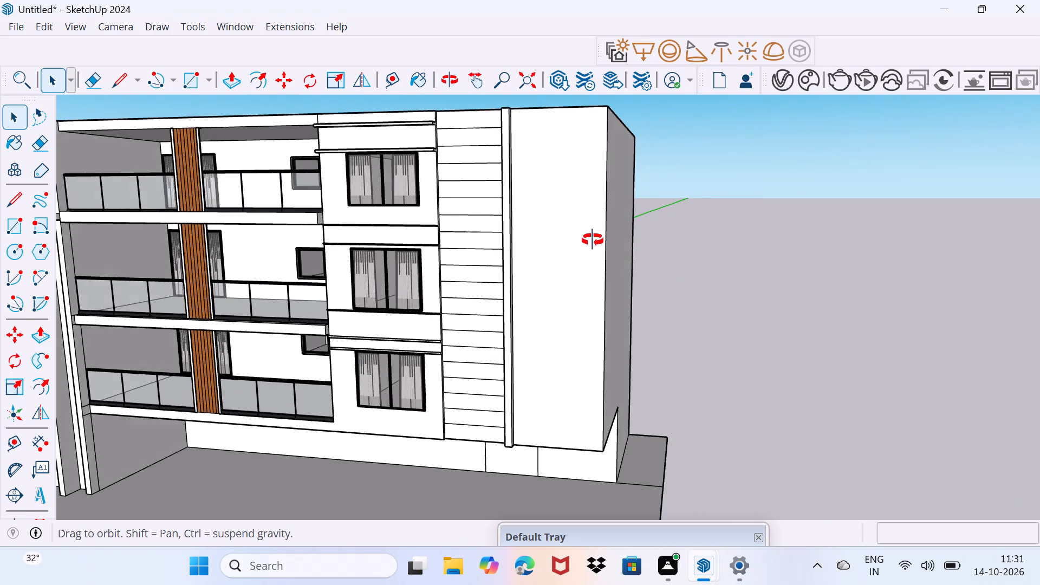
pyautogui.moveTo(593, 240); pyautogui.dragTo(600, 238, button='middle')
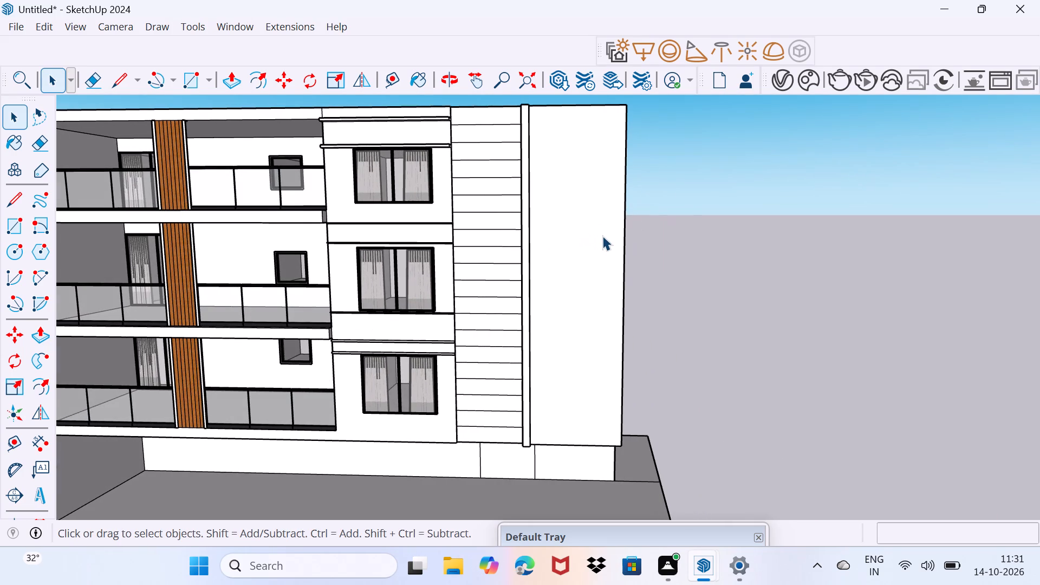
# Draw a 31' vertical line on the plain end wall, from its top edge down to its bottom edge.
pyautogui.press('l')
pyautogui.click(590, 108)
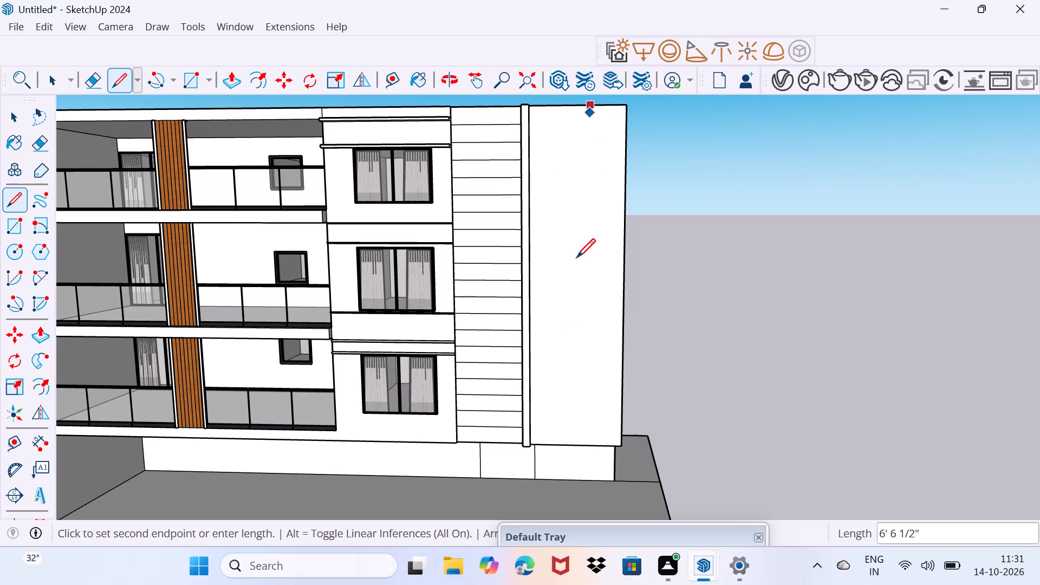
pyautogui.click(589, 445)
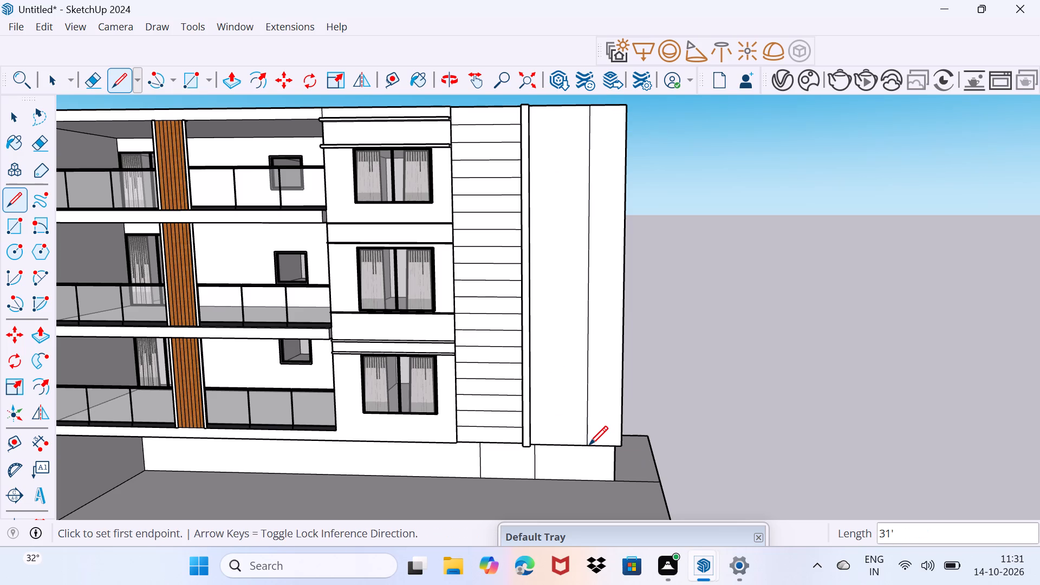
pyautogui.press('space')
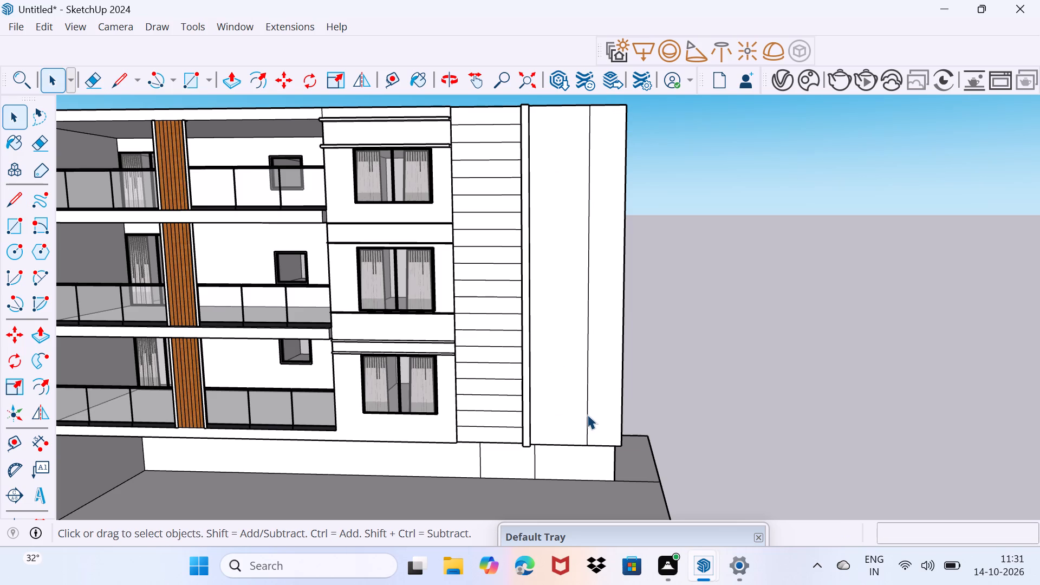
# Copy the vertical line on the end wall 8" toward the building's outer corner.
pyautogui.click(587, 414)
pyautogui.scroll(2, 584, 448)
pyautogui.press('m')
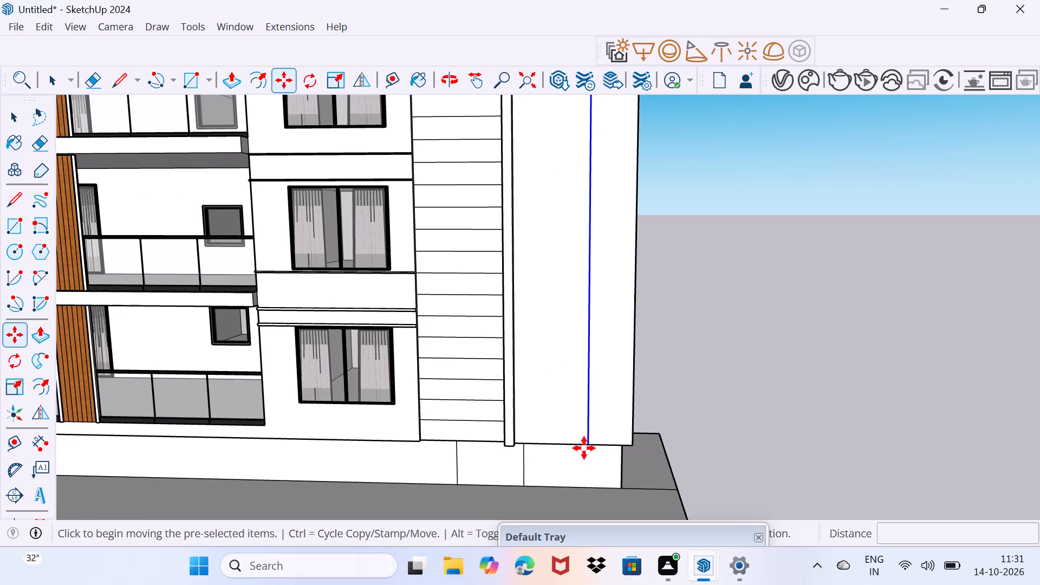
pyautogui.click(590, 443)
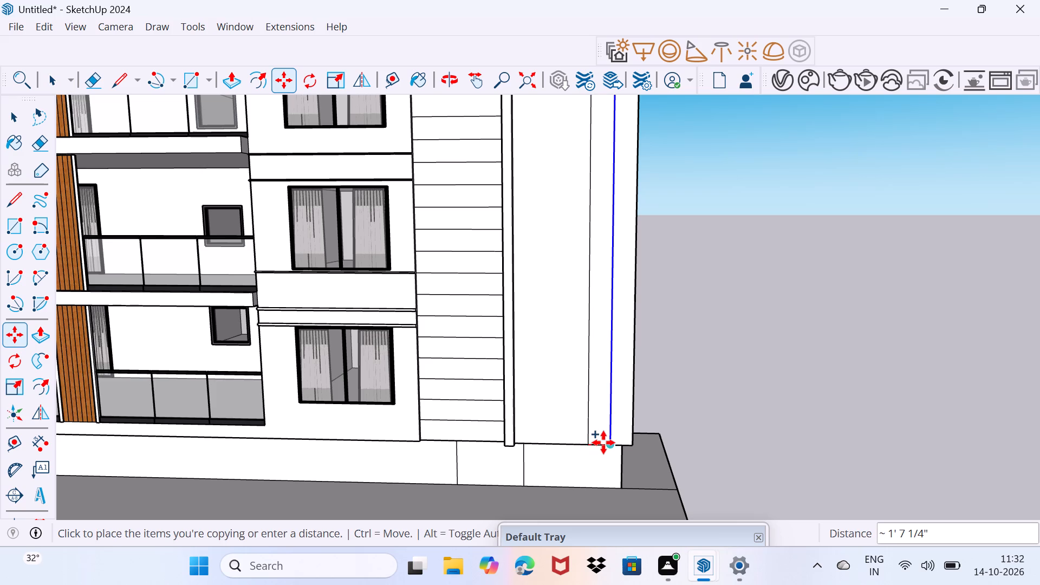
pyautogui.write('8"')
pyautogui.press('Return')
pyautogui.press('space')
pyautogui.moveTo(601, 428); pyautogui.dragTo(625, 391)
# Move the Default Tray aside and create a new Emissive material in the V-Ray Asset Editor.
pyautogui.scroll(4, 607, 389)
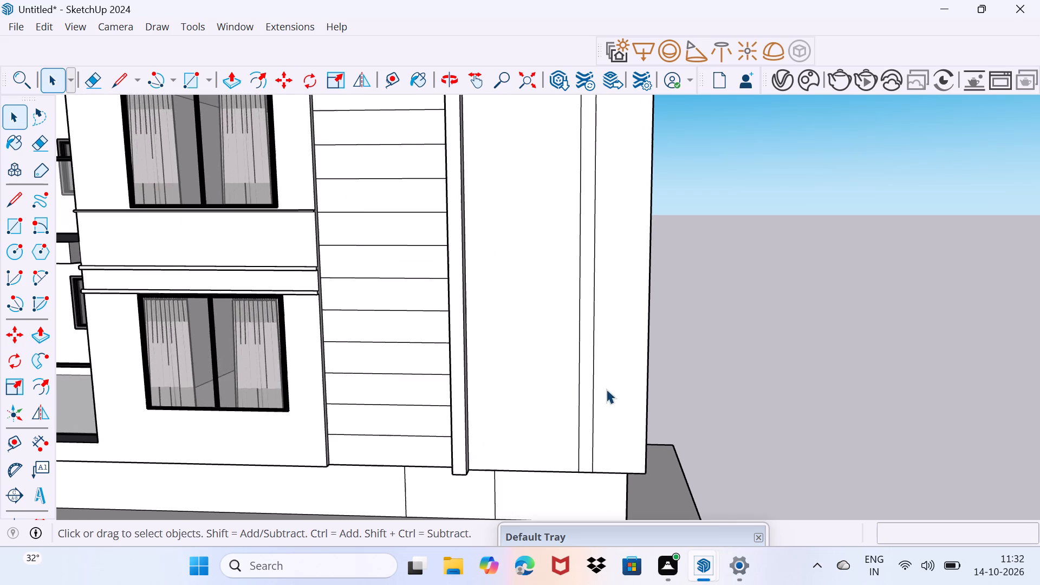
pyautogui.scroll(-5, 587, 389)
pyautogui.moveTo(563, 397); pyautogui.dragTo(646, 404, button='middle')
pyautogui.scroll(-2, 646, 404)
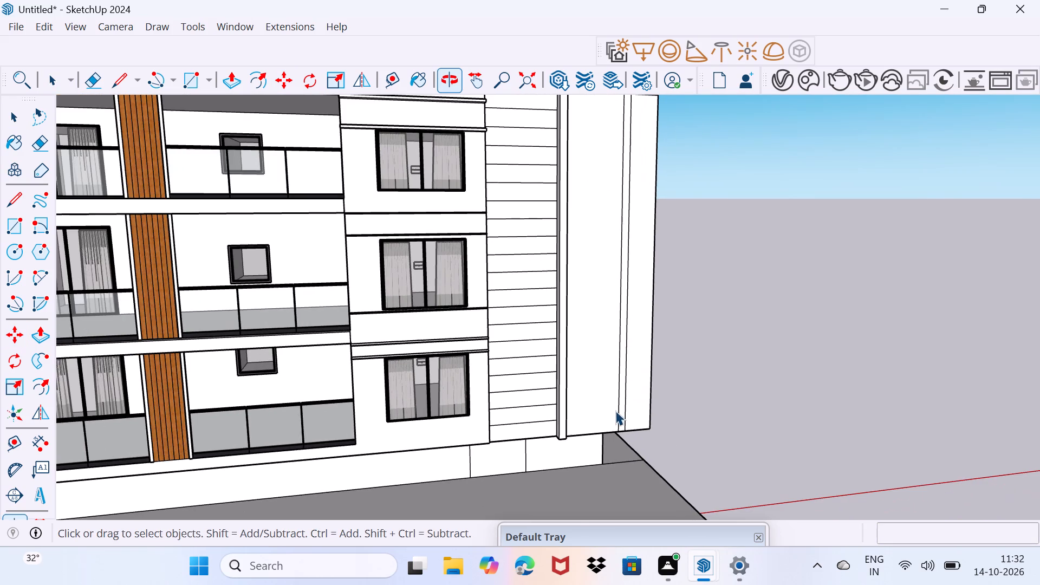
pyautogui.moveTo(572, 533); pyautogui.dragTo(820, 364)
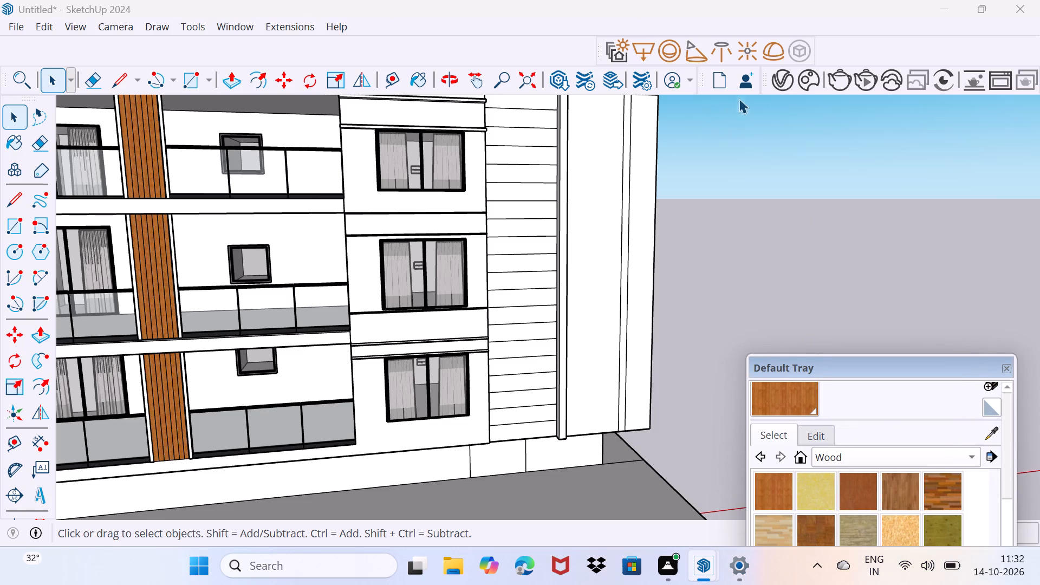
pyautogui.click(785, 76)
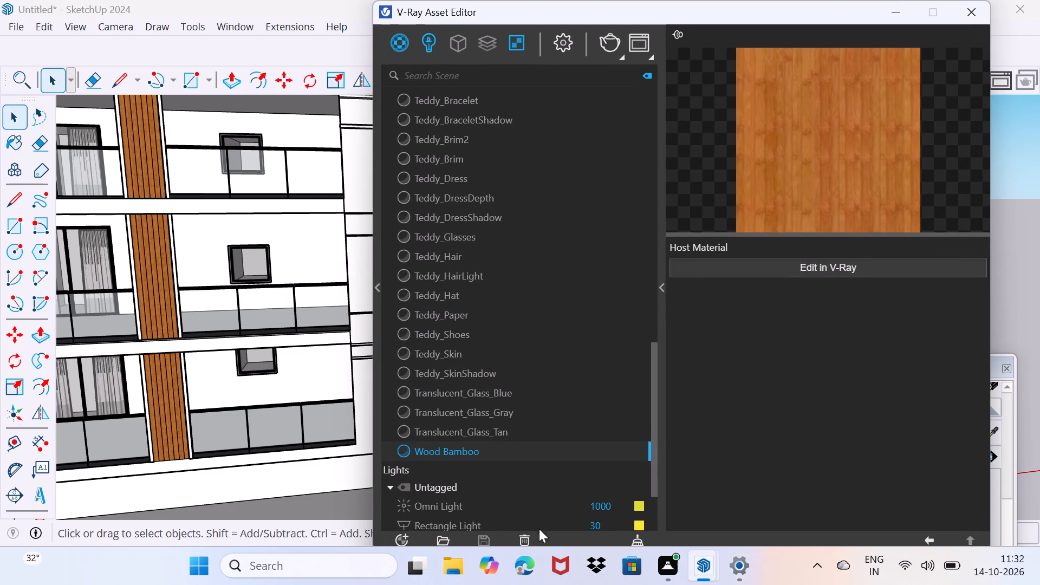
pyautogui.click(404, 537)
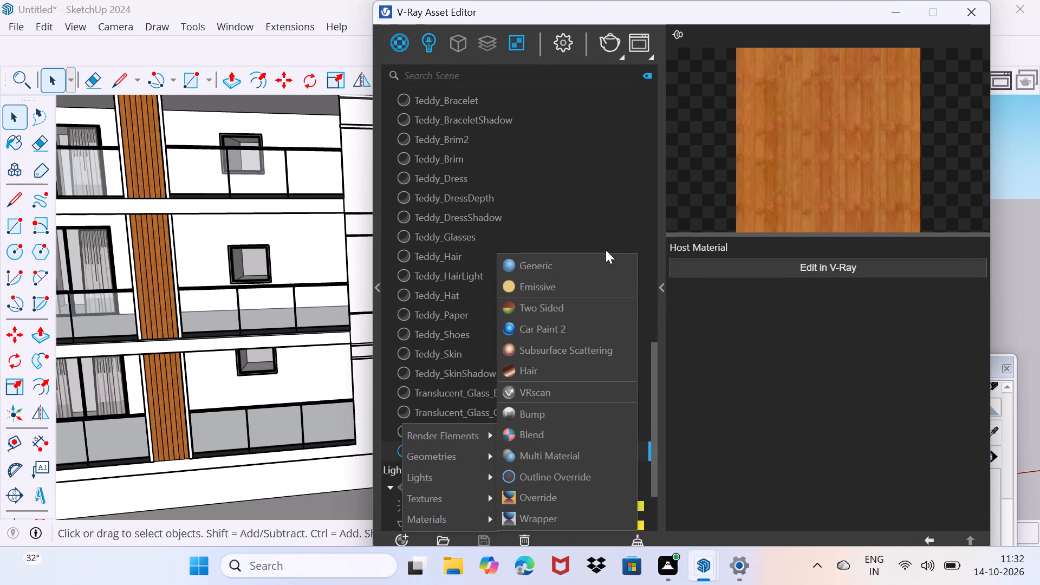
pyautogui.click(594, 284)
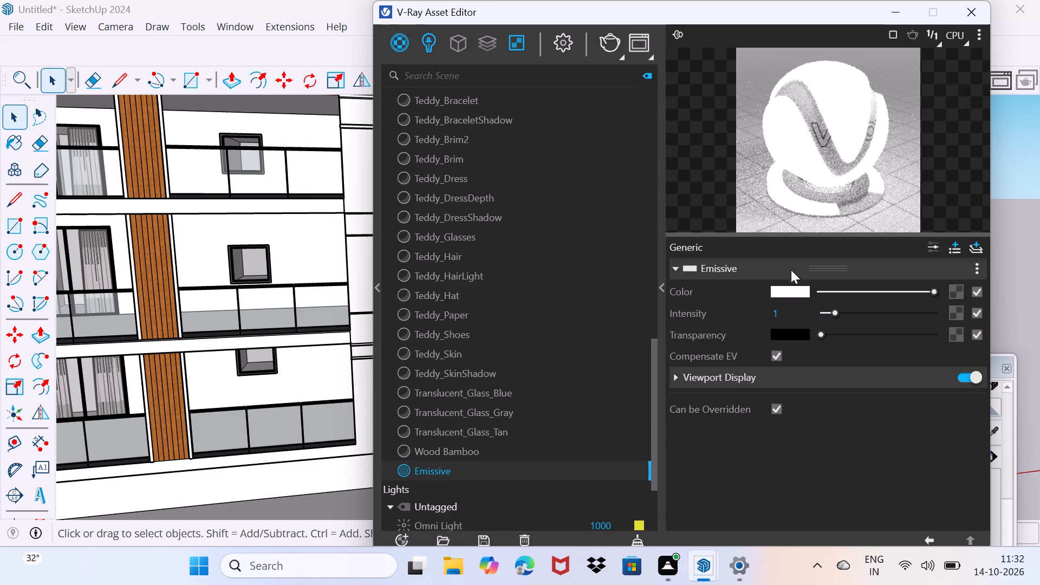
# Set the Emissive material's colour to a muted yellow of R 0.823, G 0.81, B 0.443.
pyautogui.click(801, 292)
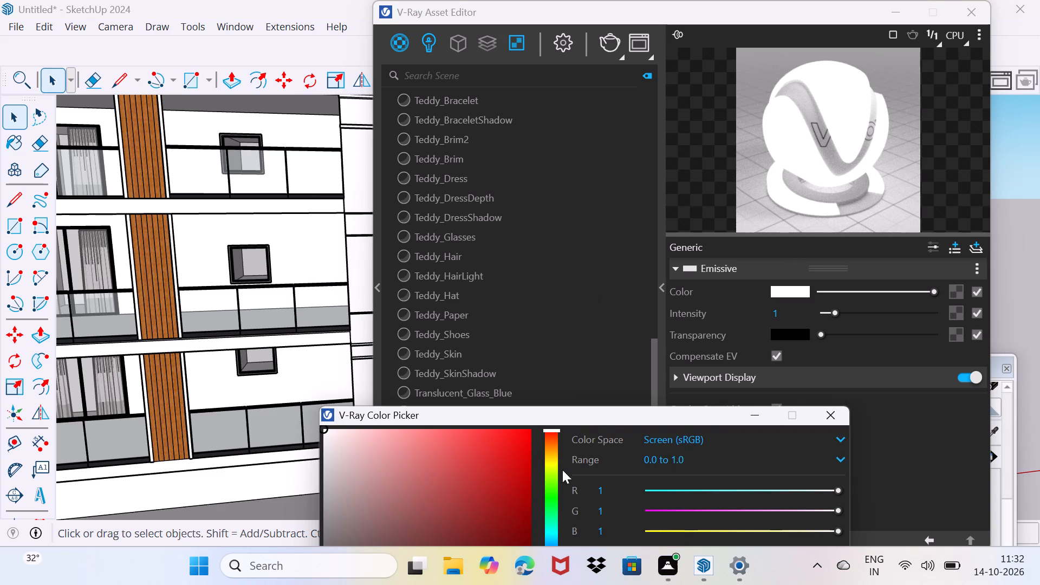
pyautogui.click(553, 463)
pyautogui.moveTo(508, 451); pyautogui.dragTo(485, 451)
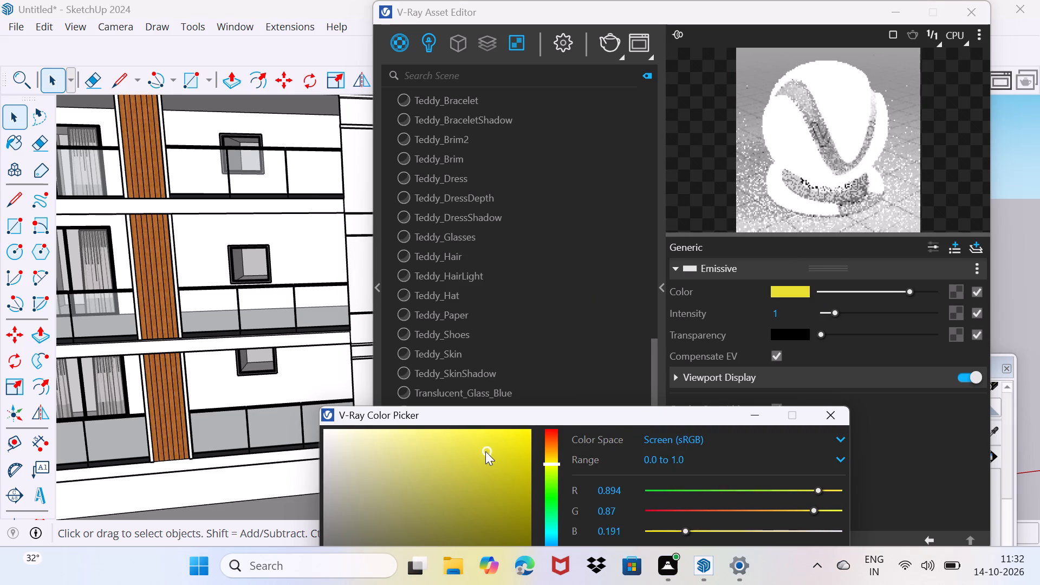
pyautogui.moveTo(485, 451); pyautogui.dragTo(459, 452)
pyautogui.moveTo(465, 452); pyautogui.dragTo(428, 471)
pyautogui.moveTo(433, 467); pyautogui.dragTo(424, 467)
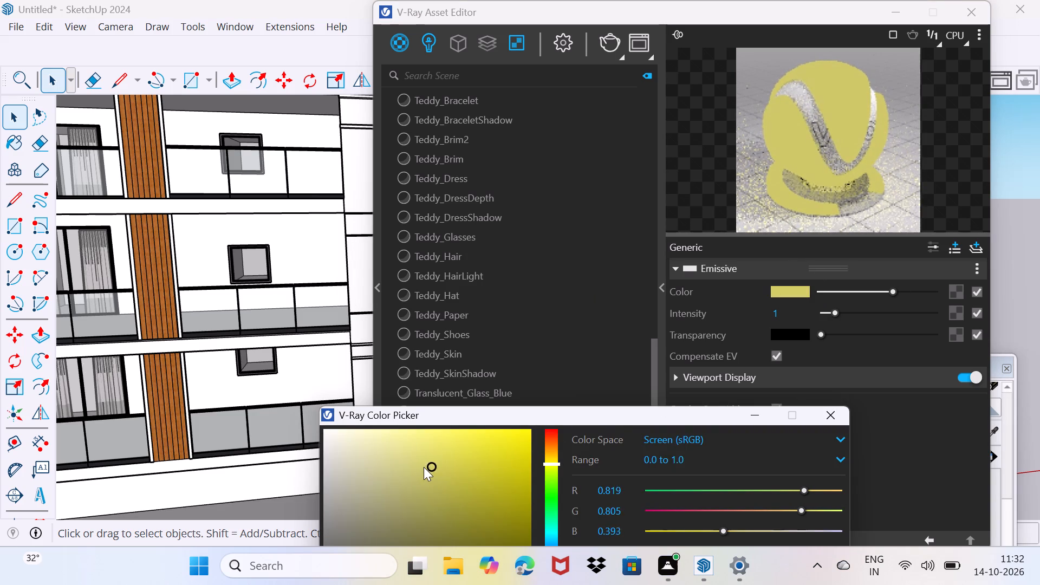
pyautogui.moveTo(424, 467); pyautogui.dragTo(420, 466)
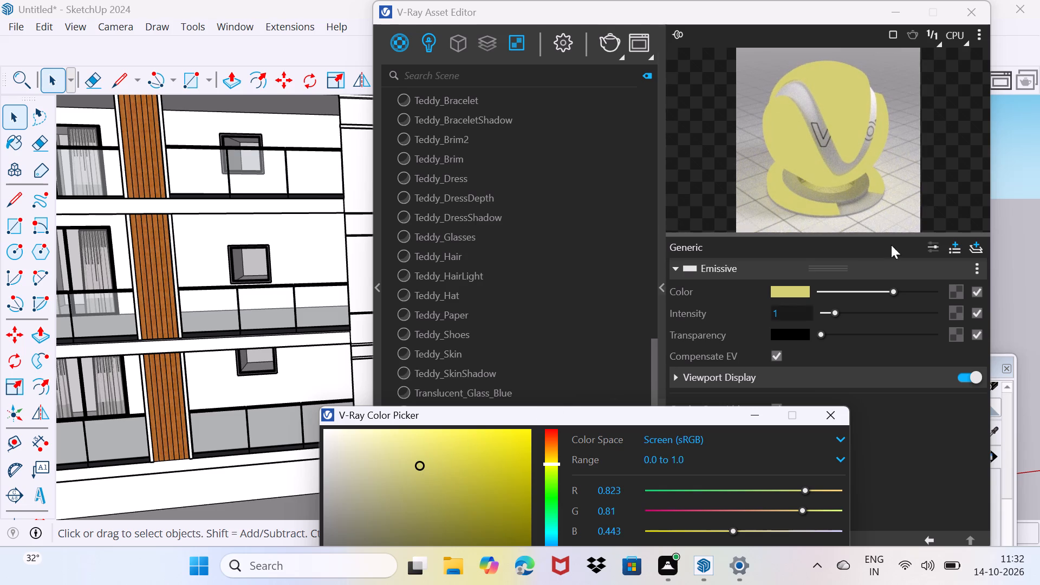
# Minimize the V-Ray Asset Editor and paint the narrow 8" vertical strip on the end wall with the yellow Emissive material.
pyautogui.click(893, 6)
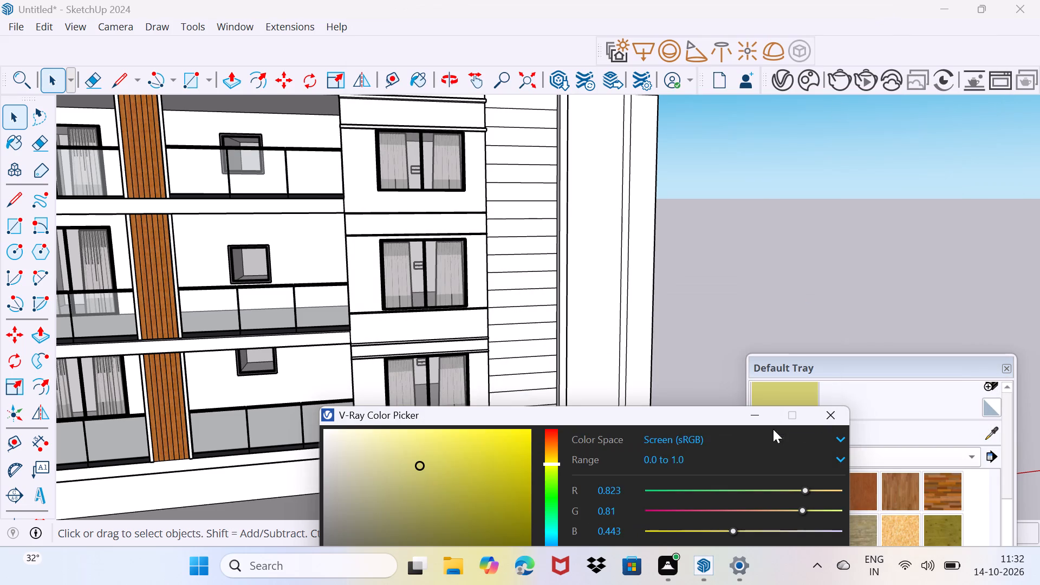
pyautogui.click(776, 398)
pyautogui.scroll(9, 635, 330)
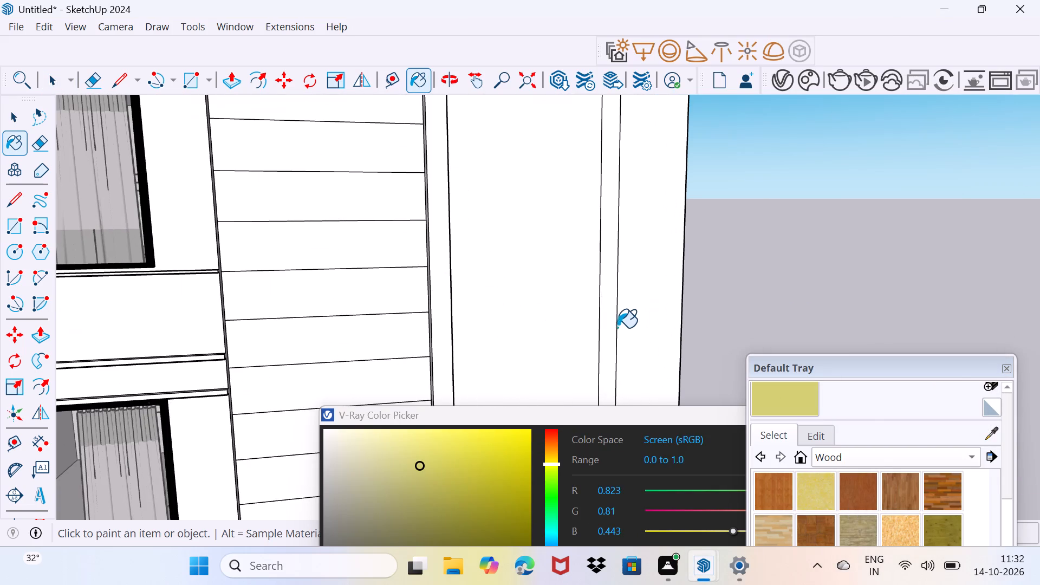
pyautogui.click(612, 329)
pyautogui.scroll(-16, 630, 326)
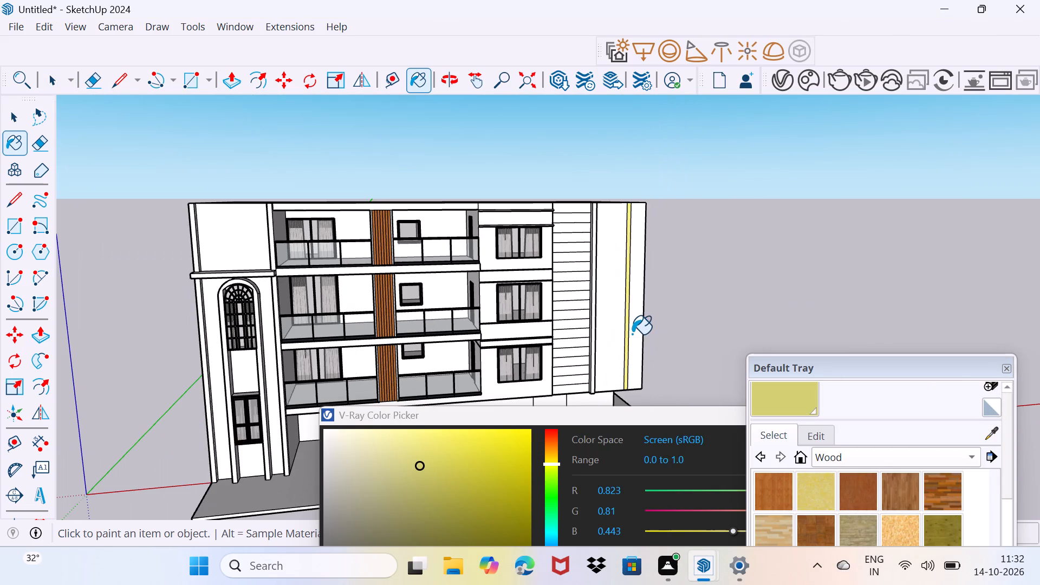
pyautogui.press('space')
# Move the Default Tray down out of the way and close the V-Ray Color Picker.
pyautogui.moveTo(632, 334); pyautogui.dragTo(571, 318, button='middle')
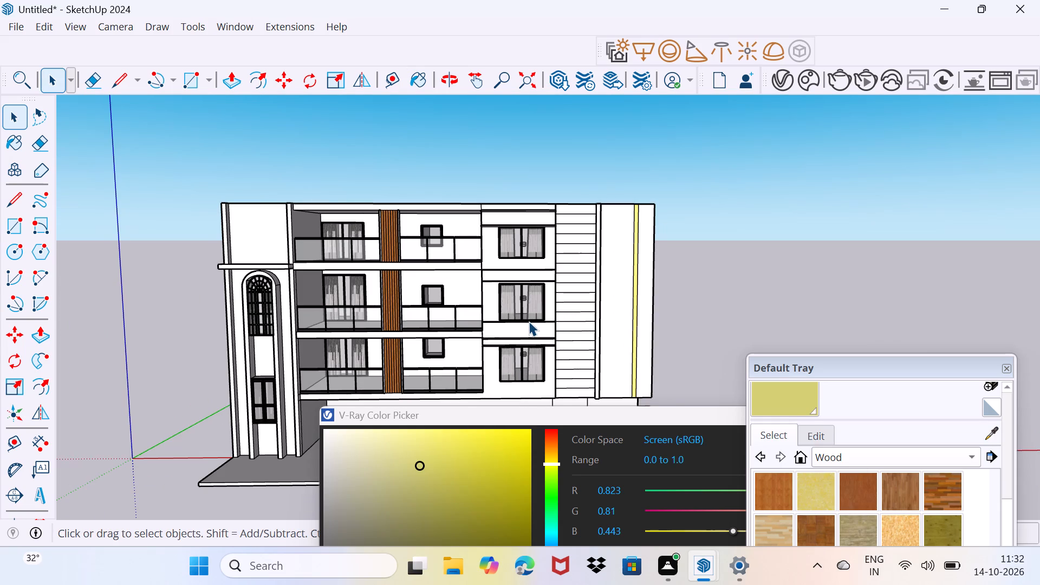
pyautogui.moveTo(872, 367); pyautogui.dragTo(810, 545)
pyautogui.click(831, 414)
# Erase the two vertical lines dividing the ground-floor wall beneath the overhang.
pyautogui.moveTo(668, 316); pyautogui.dragTo(673, 336, button='middle')
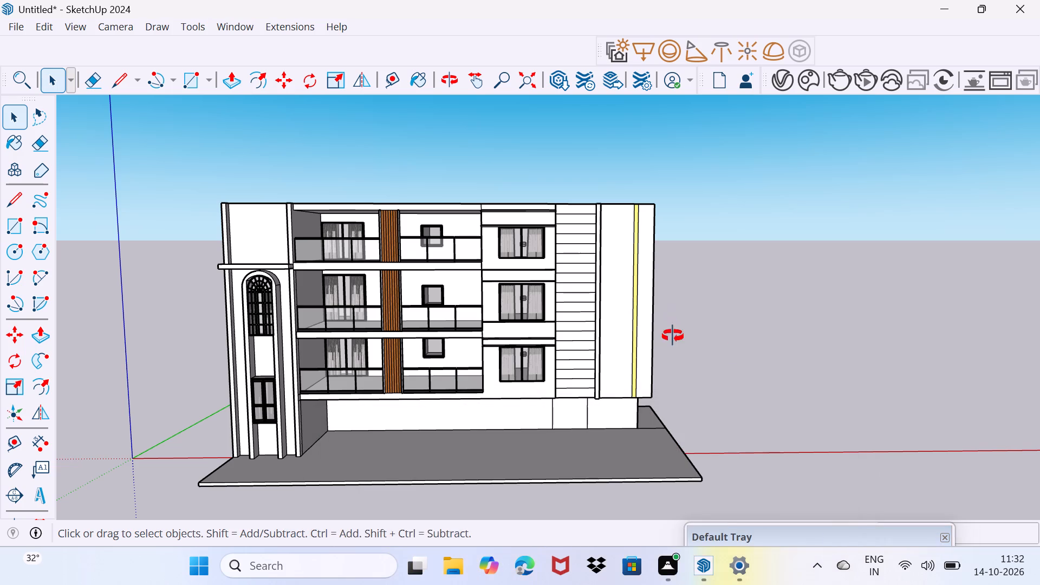
pyautogui.moveTo(673, 336); pyautogui.dragTo(762, 388, button='middle')
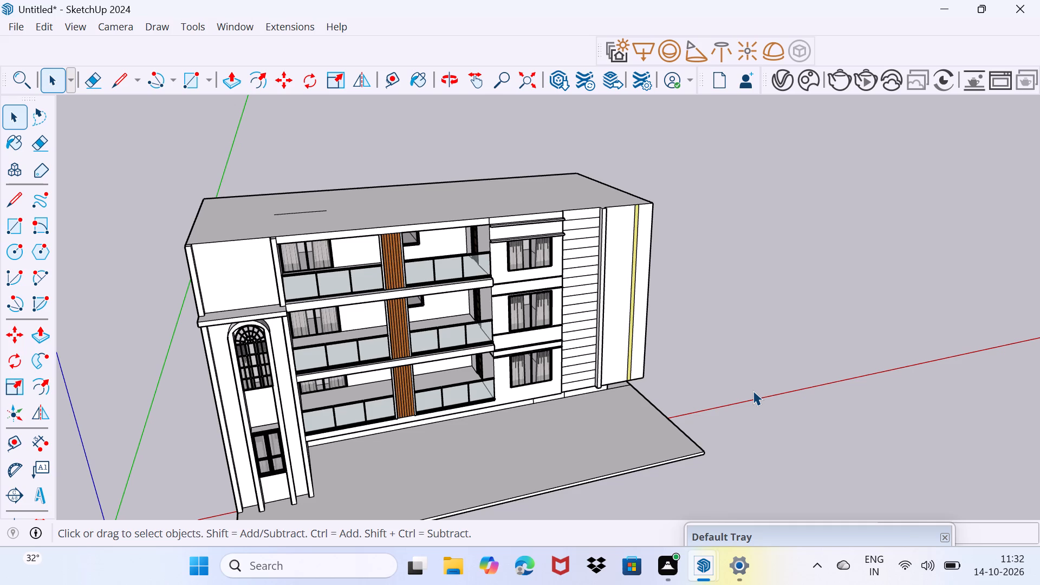
pyautogui.moveTo(541, 440); pyautogui.dragTo(355, 262, button='middle')
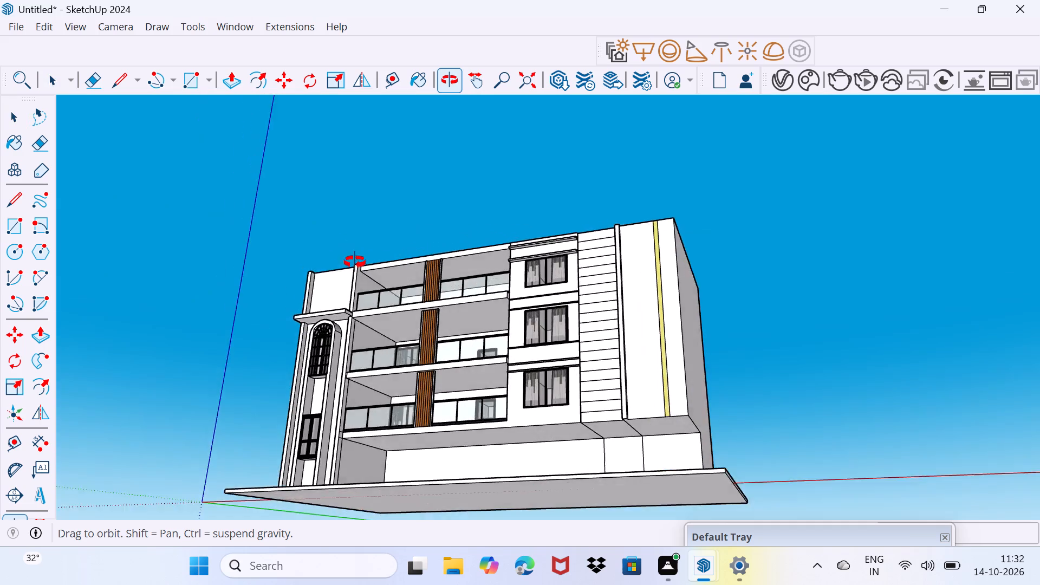
pyautogui.moveTo(355, 262); pyautogui.dragTo(411, 362, button='middle')
pyautogui.scroll(4, 484, 462)
pyautogui.moveTo(553, 475); pyautogui.dragTo(616, 418, button='middle')
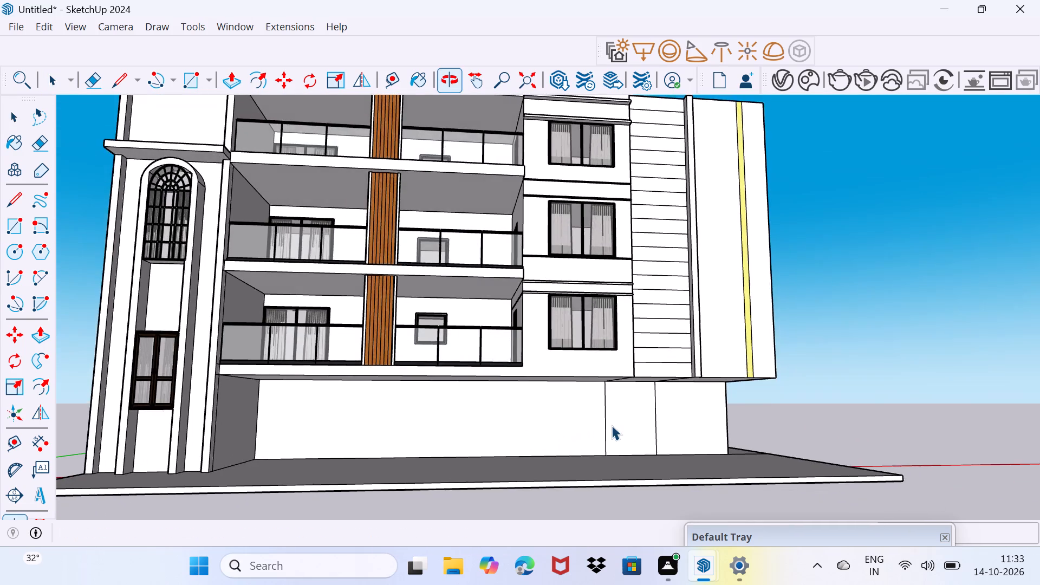
pyautogui.scroll(9, 610, 434)
pyautogui.press('e')
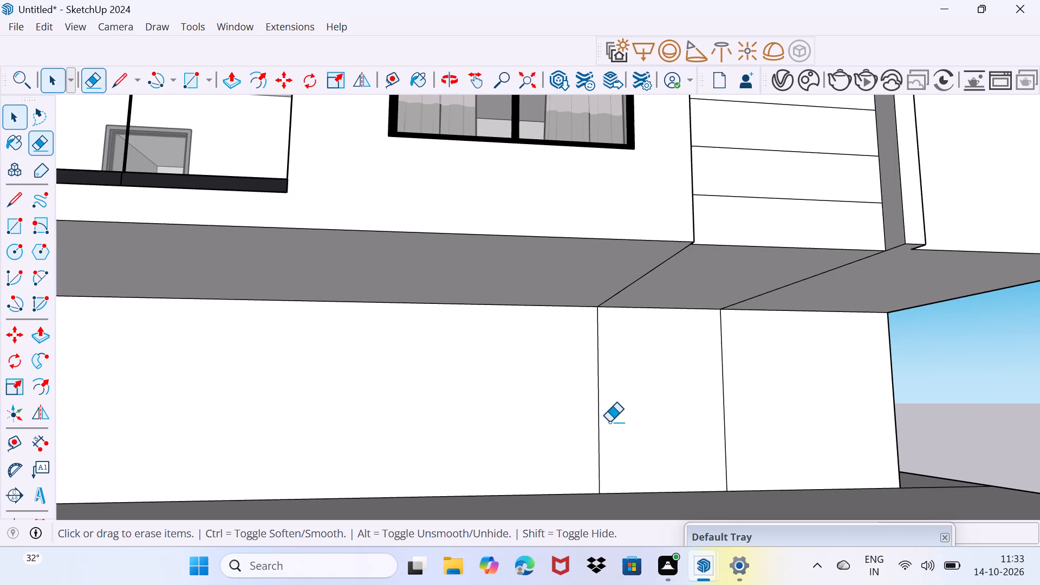
pyautogui.moveTo(596, 422); pyautogui.dragTo(941, 436)
pyautogui.hotkey('ctrl', 'z')
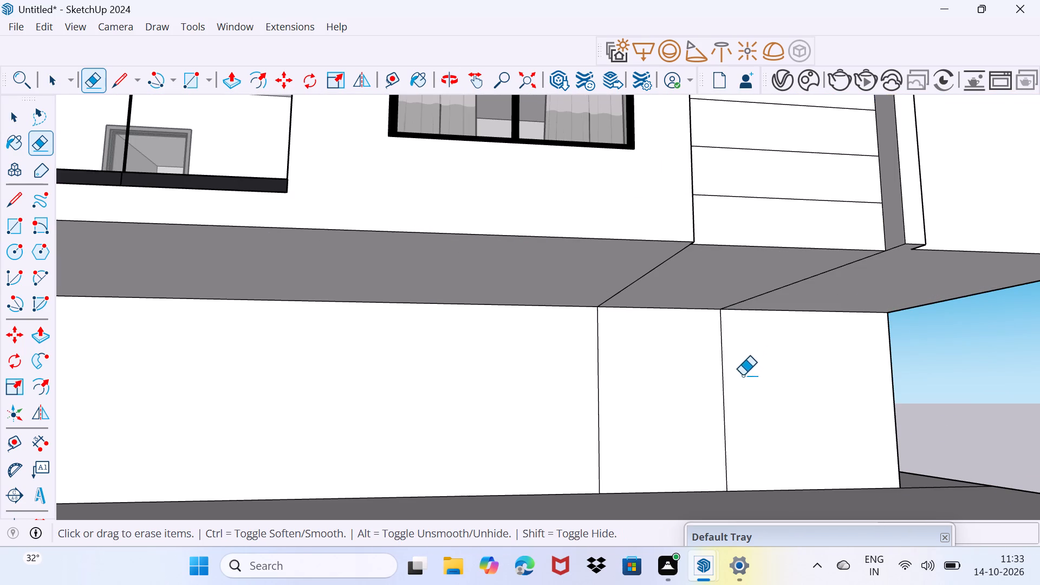
pyautogui.moveTo(734, 380); pyautogui.dragTo(713, 388)
pyautogui.moveTo(601, 394); pyautogui.dragTo(588, 395)
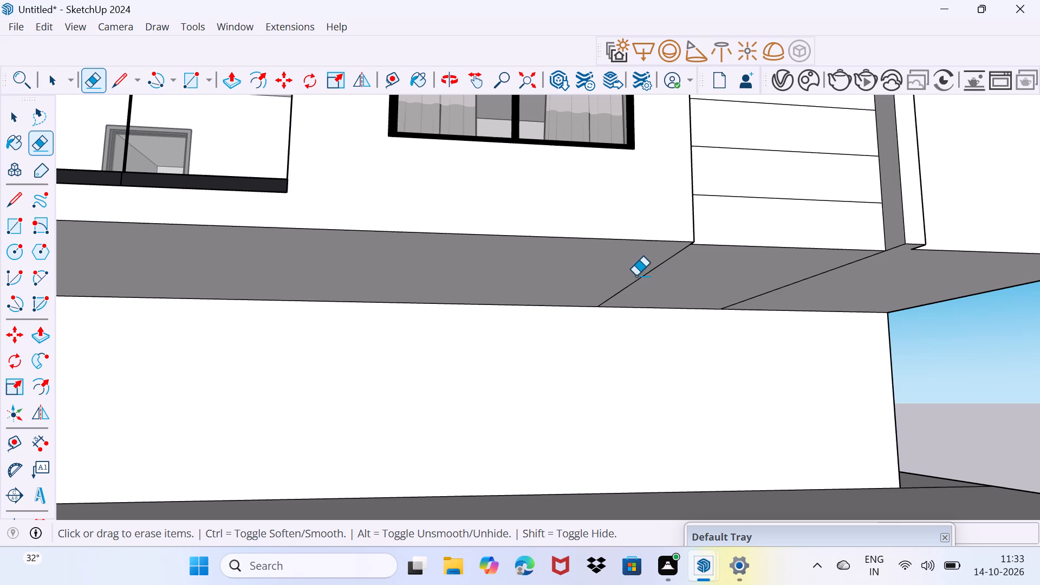
# Erase the two slanted lines crossing the underside of the overhang above the ground-floor wall.
pyautogui.moveTo(636, 276); pyautogui.dragTo(664, 289)
pyautogui.moveTo(759, 295); pyautogui.dragTo(768, 300)
pyautogui.press('space')
# Draw a line along the roof's front edge from one front corner of the building to the other.
pyautogui.scroll(-2, 698, 372)
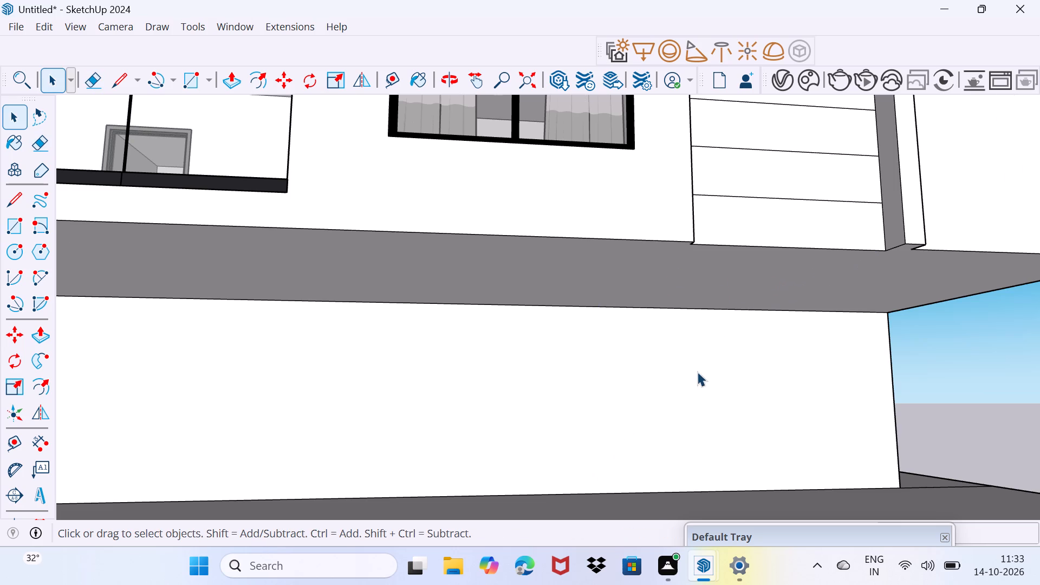
pyautogui.scroll(-13, 697, 372)
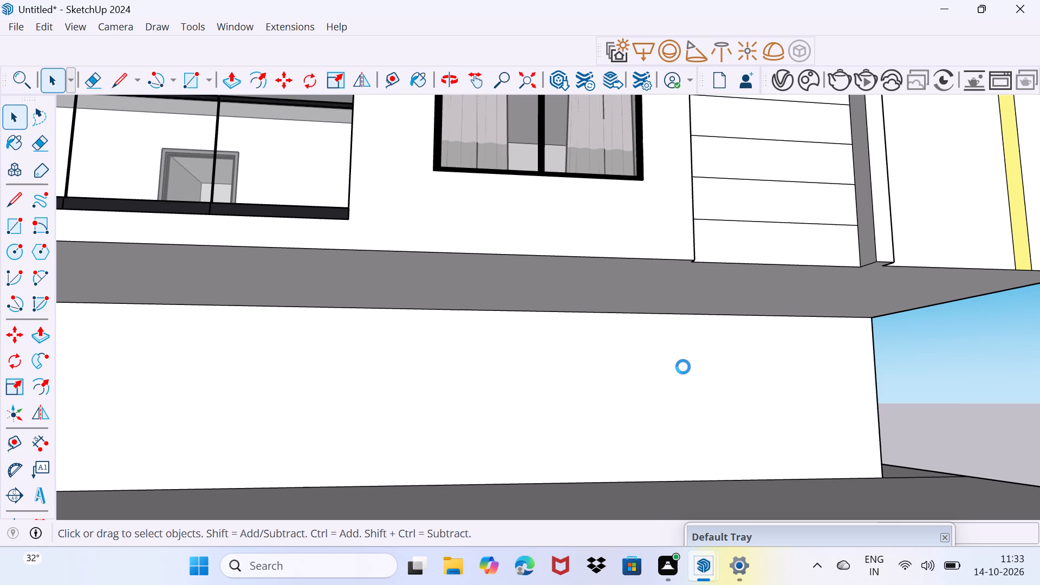
pyautogui.scroll(-1, 691, 364)
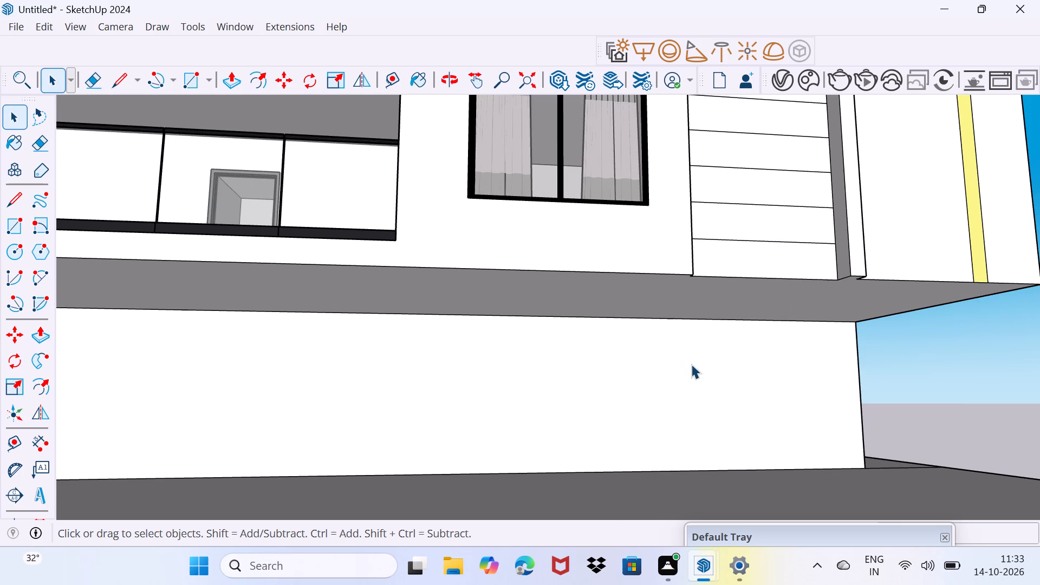
pyautogui.scroll(-7, 691, 364)
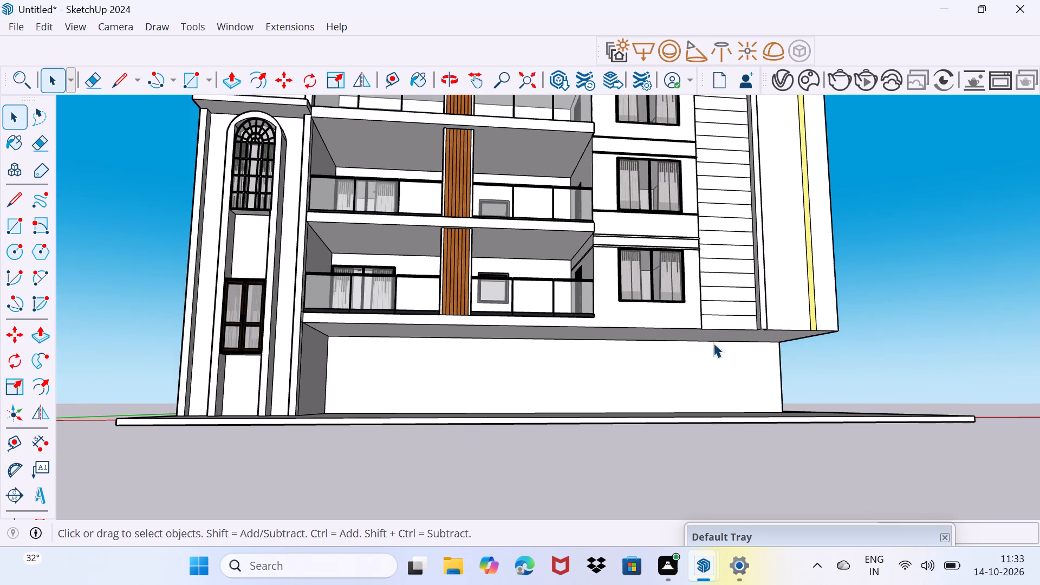
pyautogui.scroll(-3, 713, 343)
pyautogui.moveTo(681, 310); pyautogui.dragTo(742, 428, button='middle')
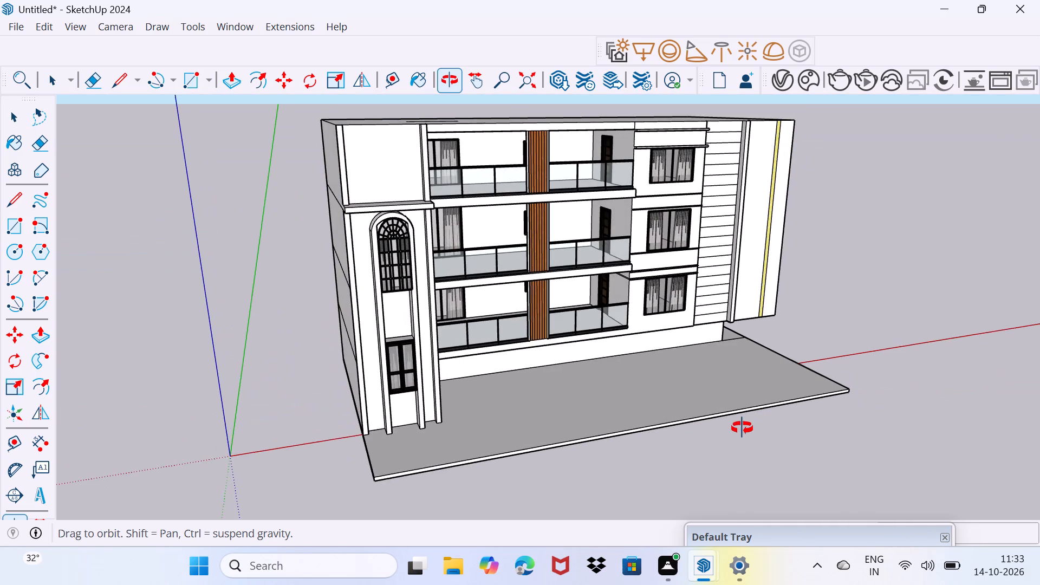
pyautogui.moveTo(742, 428); pyautogui.dragTo(824, 534, button='middle')
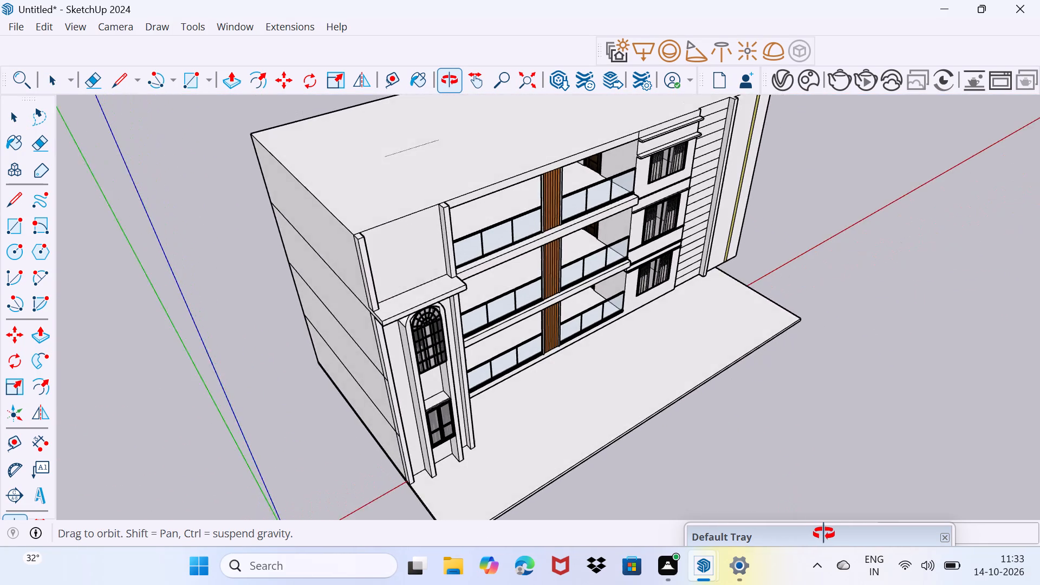
pyautogui.moveTo(824, 534); pyautogui.dragTo(814, 525, button='middle')
pyautogui.scroll(3, 489, 317)
pyautogui.moveTo(502, 287); pyautogui.dragTo(330, 344, button='middle')
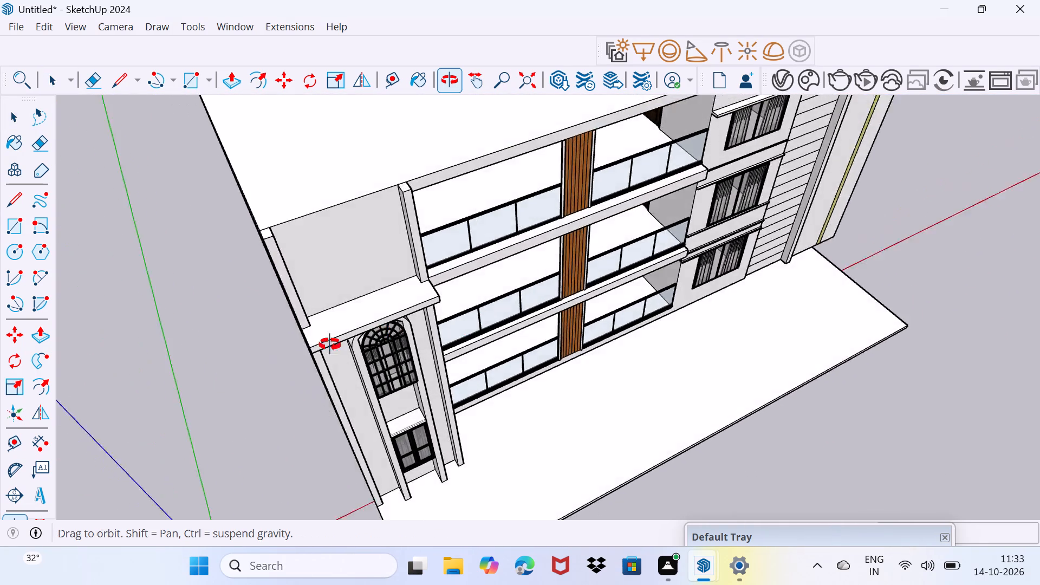
pyautogui.moveTo(330, 344); pyautogui.dragTo(192, 350, button='middle')
pyautogui.scroll(-4, 264, 190)
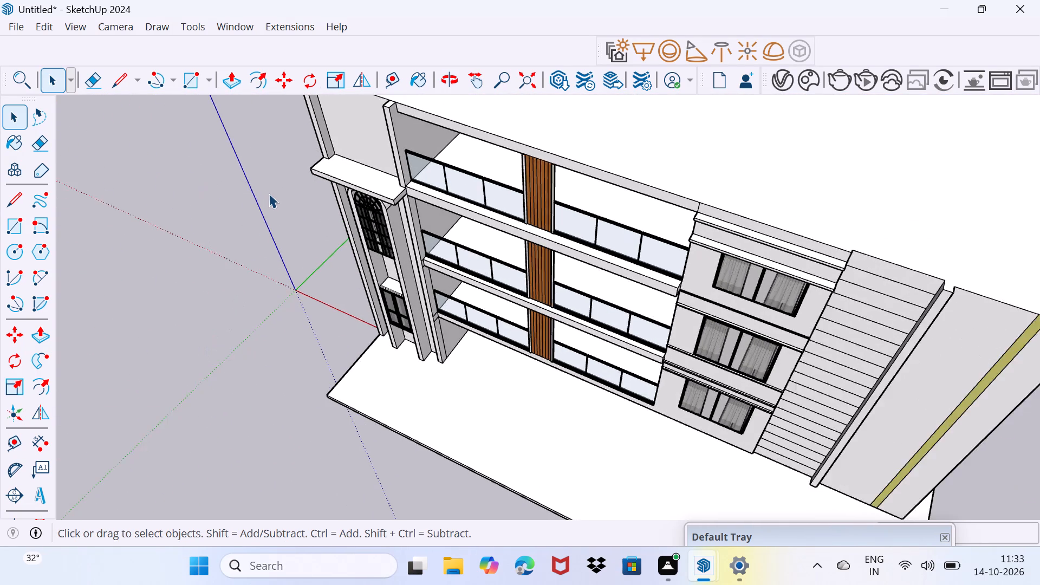
pyautogui.scroll(-3, 269, 194)
pyautogui.press('l')
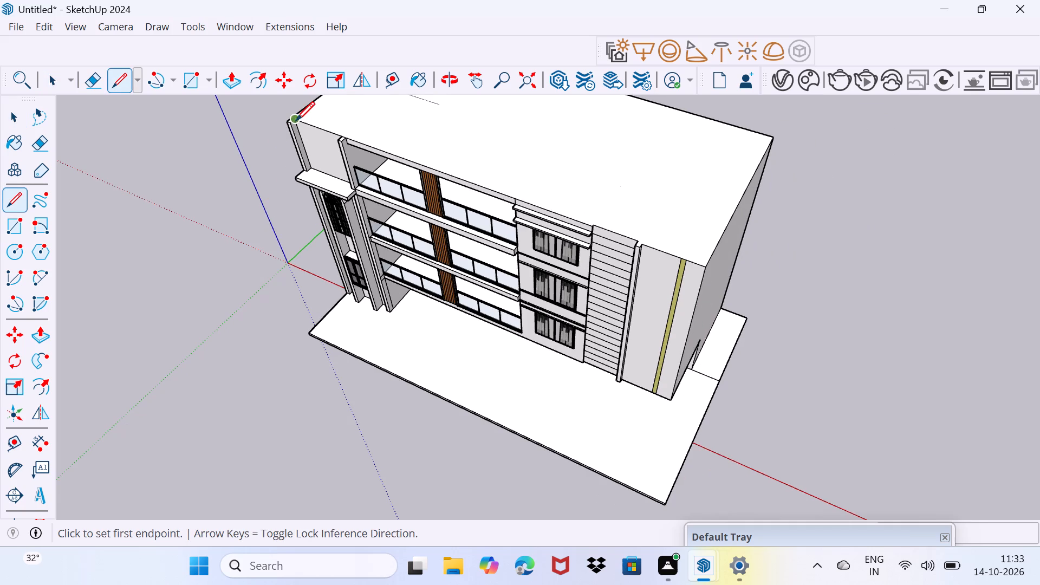
pyautogui.click(292, 113)
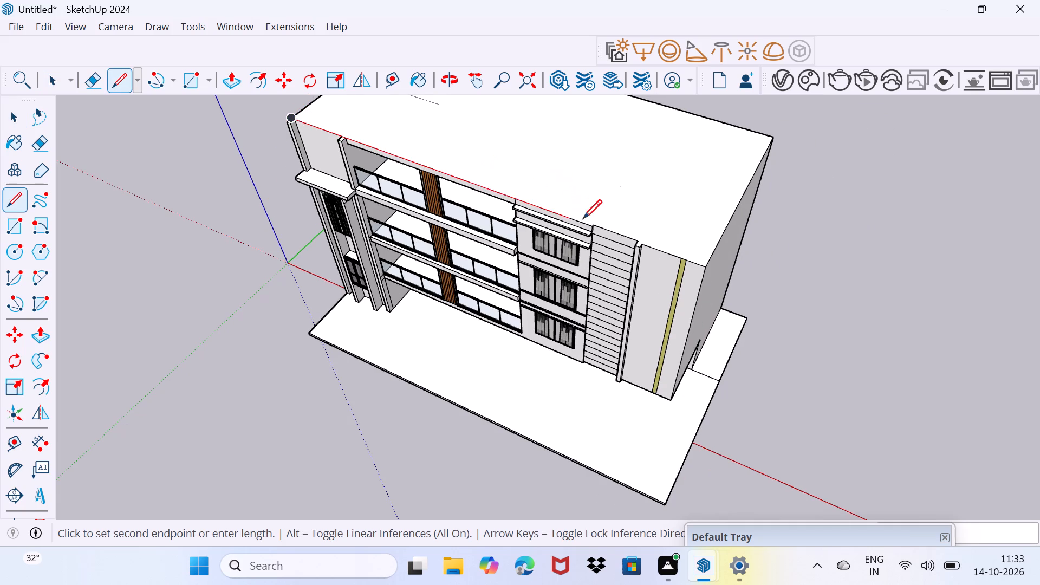
pyautogui.click(704, 271)
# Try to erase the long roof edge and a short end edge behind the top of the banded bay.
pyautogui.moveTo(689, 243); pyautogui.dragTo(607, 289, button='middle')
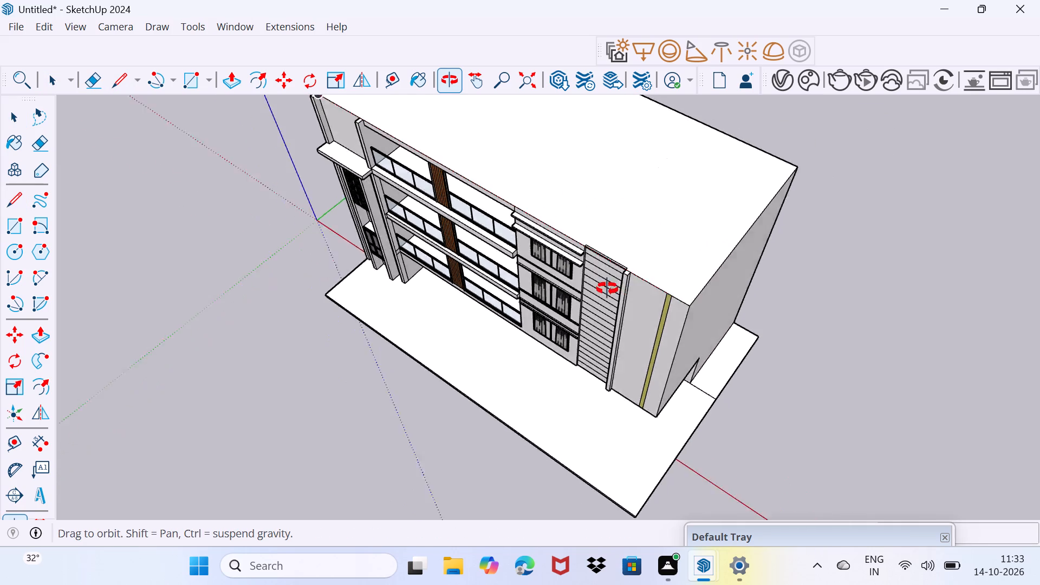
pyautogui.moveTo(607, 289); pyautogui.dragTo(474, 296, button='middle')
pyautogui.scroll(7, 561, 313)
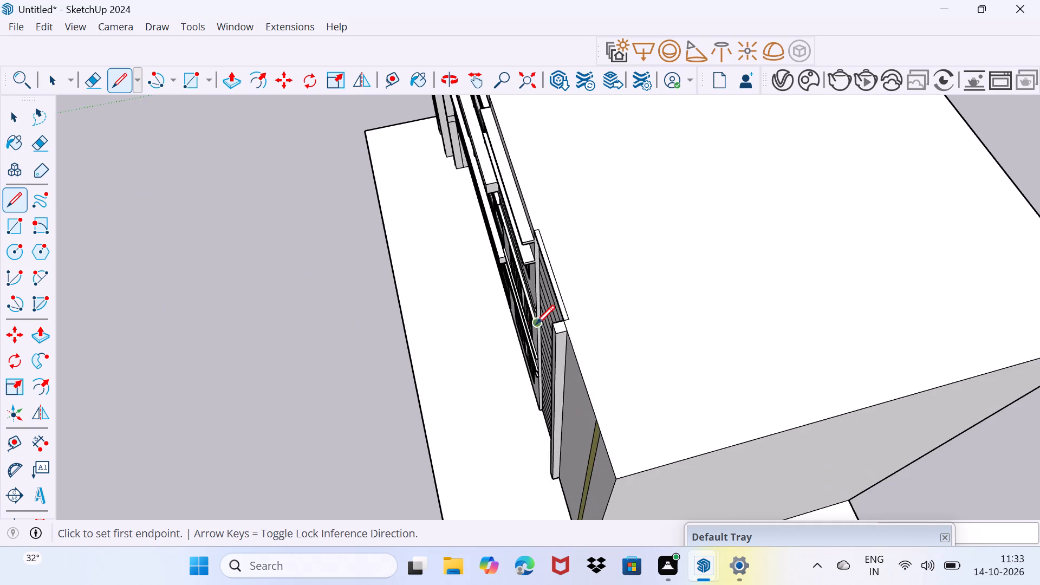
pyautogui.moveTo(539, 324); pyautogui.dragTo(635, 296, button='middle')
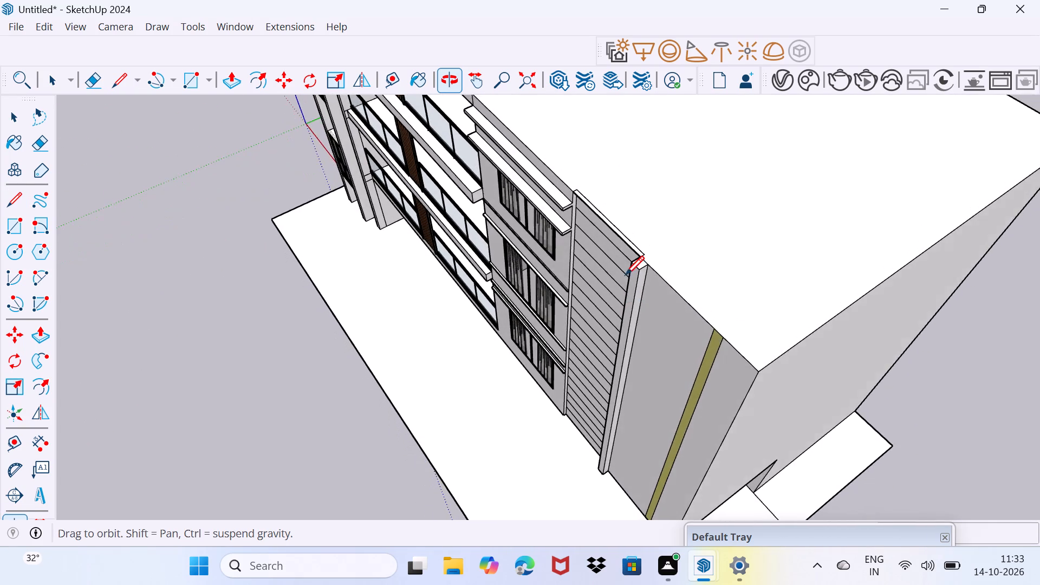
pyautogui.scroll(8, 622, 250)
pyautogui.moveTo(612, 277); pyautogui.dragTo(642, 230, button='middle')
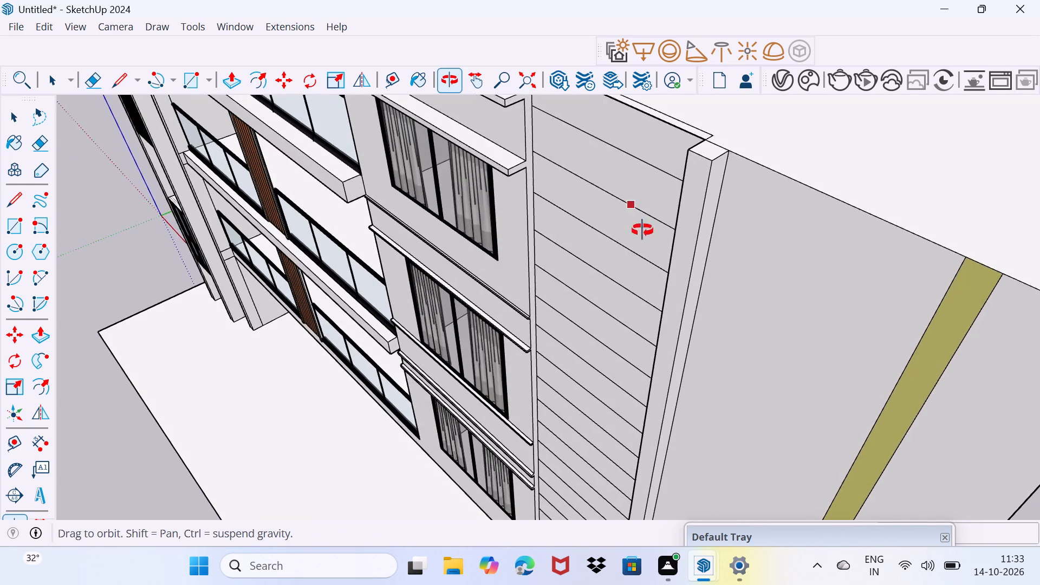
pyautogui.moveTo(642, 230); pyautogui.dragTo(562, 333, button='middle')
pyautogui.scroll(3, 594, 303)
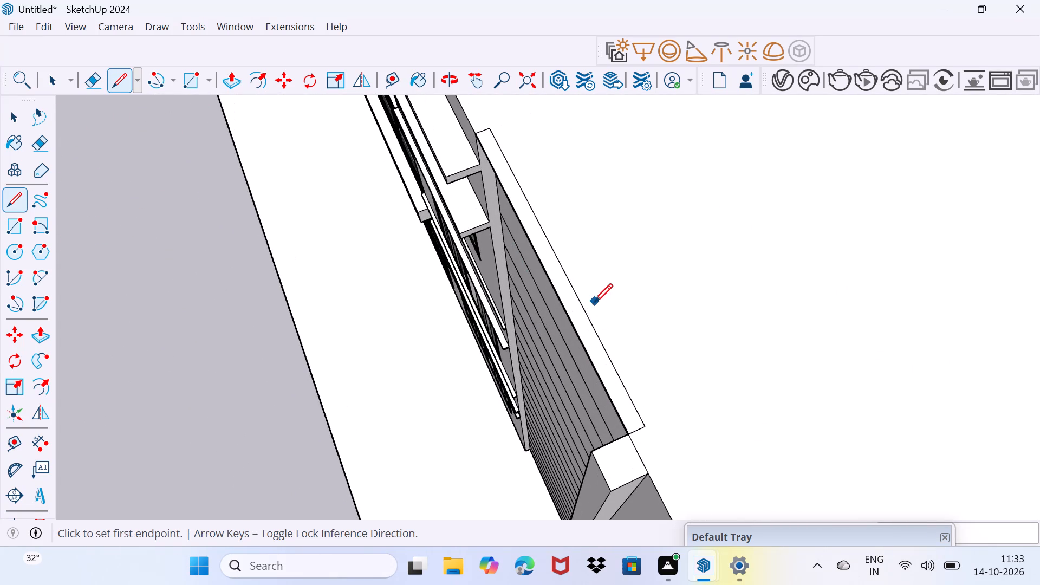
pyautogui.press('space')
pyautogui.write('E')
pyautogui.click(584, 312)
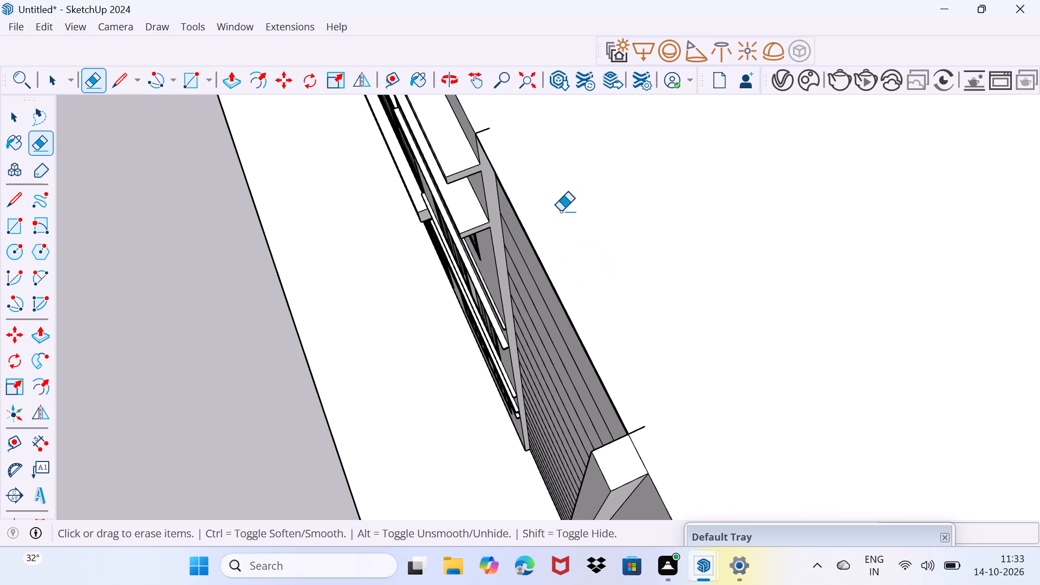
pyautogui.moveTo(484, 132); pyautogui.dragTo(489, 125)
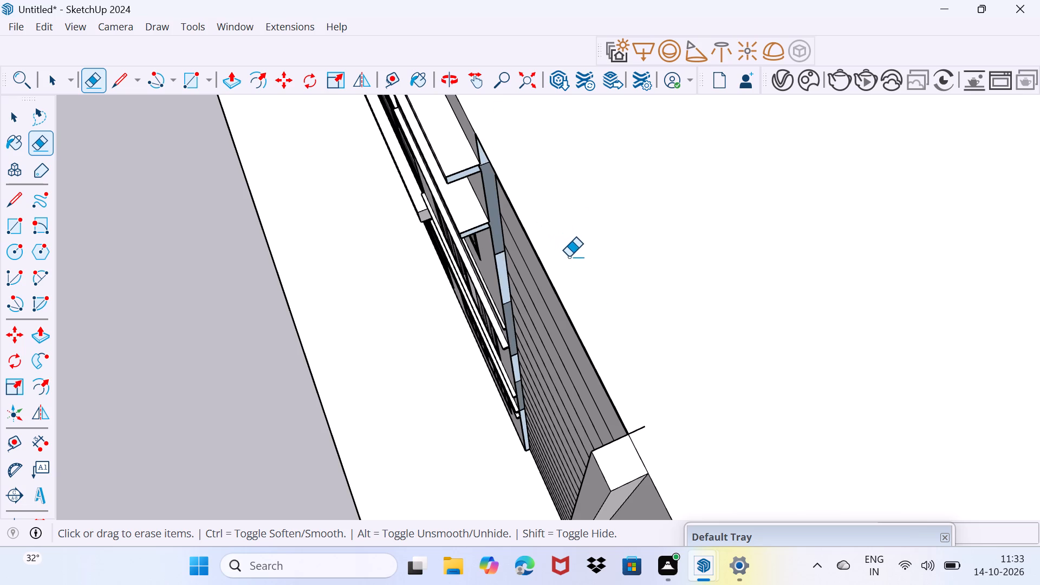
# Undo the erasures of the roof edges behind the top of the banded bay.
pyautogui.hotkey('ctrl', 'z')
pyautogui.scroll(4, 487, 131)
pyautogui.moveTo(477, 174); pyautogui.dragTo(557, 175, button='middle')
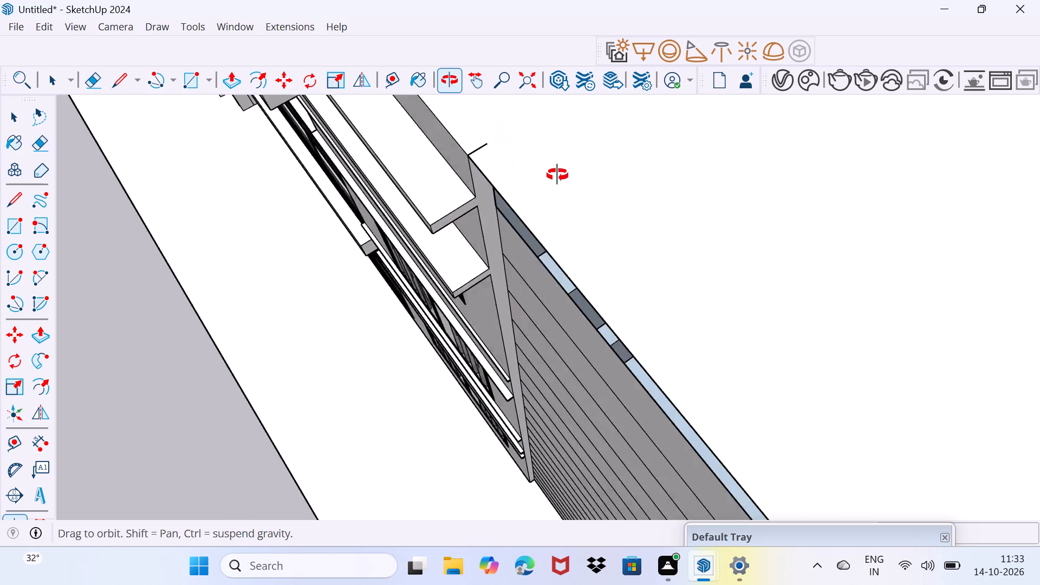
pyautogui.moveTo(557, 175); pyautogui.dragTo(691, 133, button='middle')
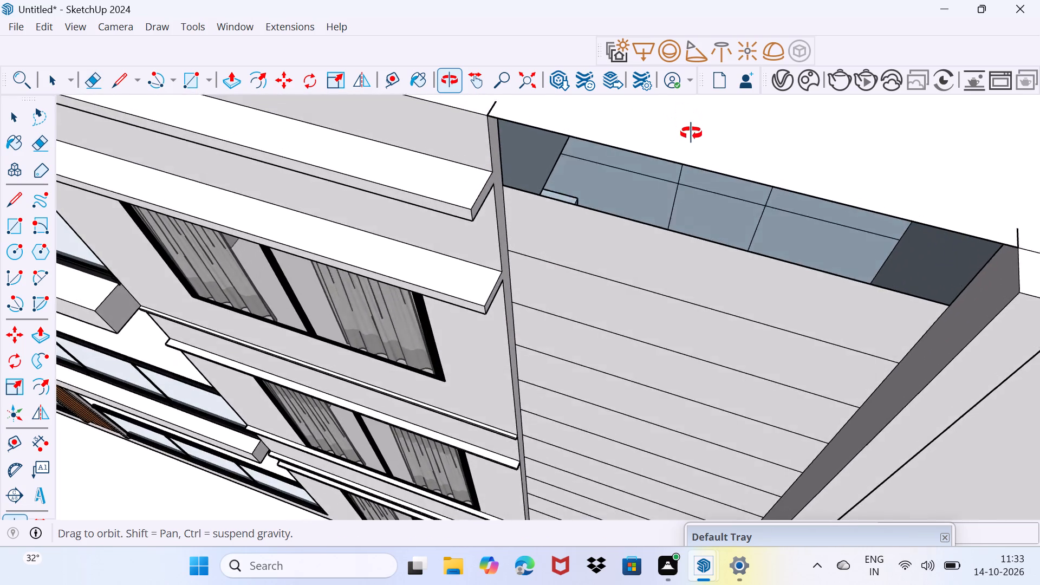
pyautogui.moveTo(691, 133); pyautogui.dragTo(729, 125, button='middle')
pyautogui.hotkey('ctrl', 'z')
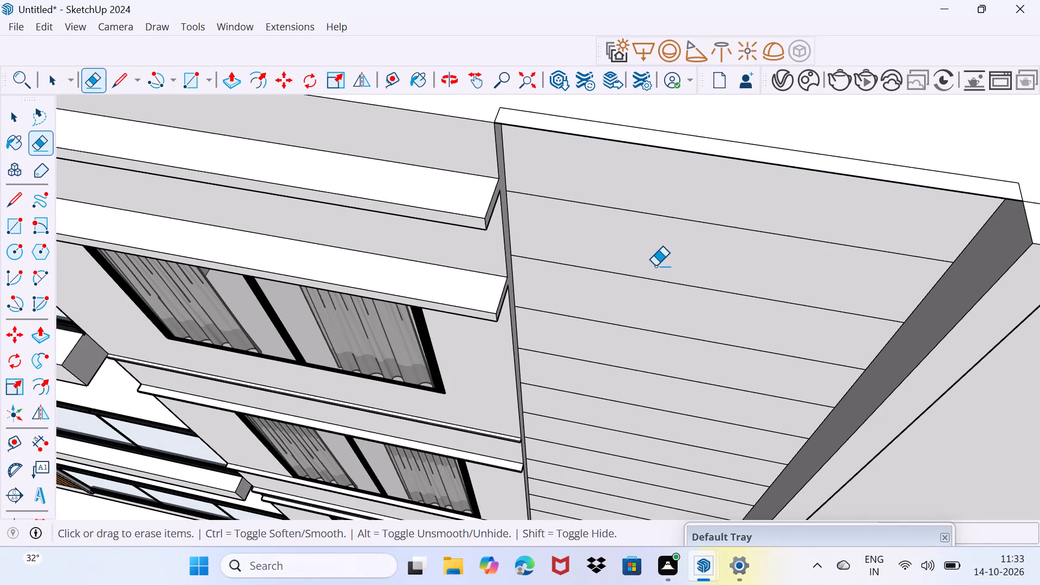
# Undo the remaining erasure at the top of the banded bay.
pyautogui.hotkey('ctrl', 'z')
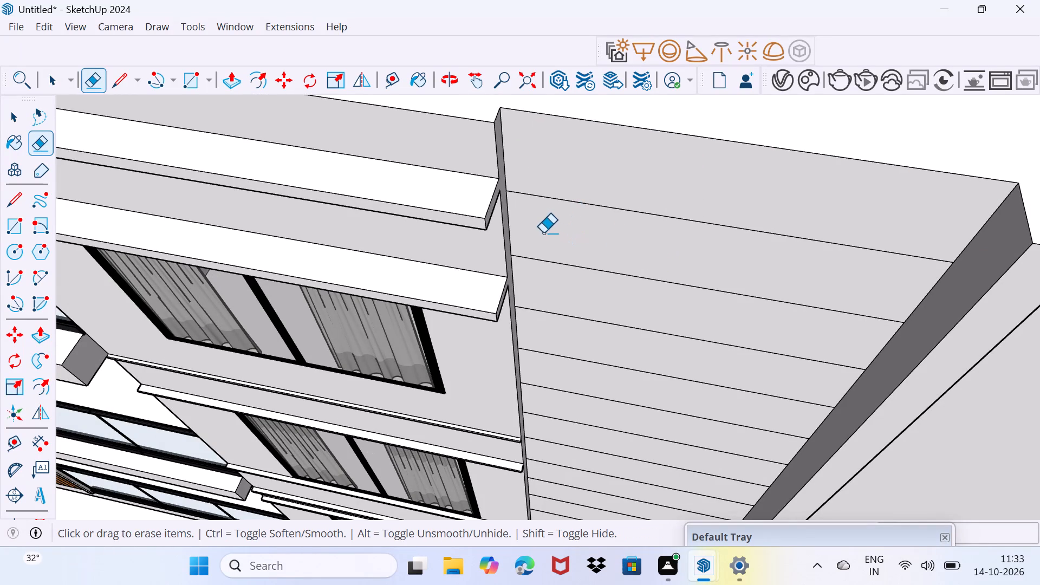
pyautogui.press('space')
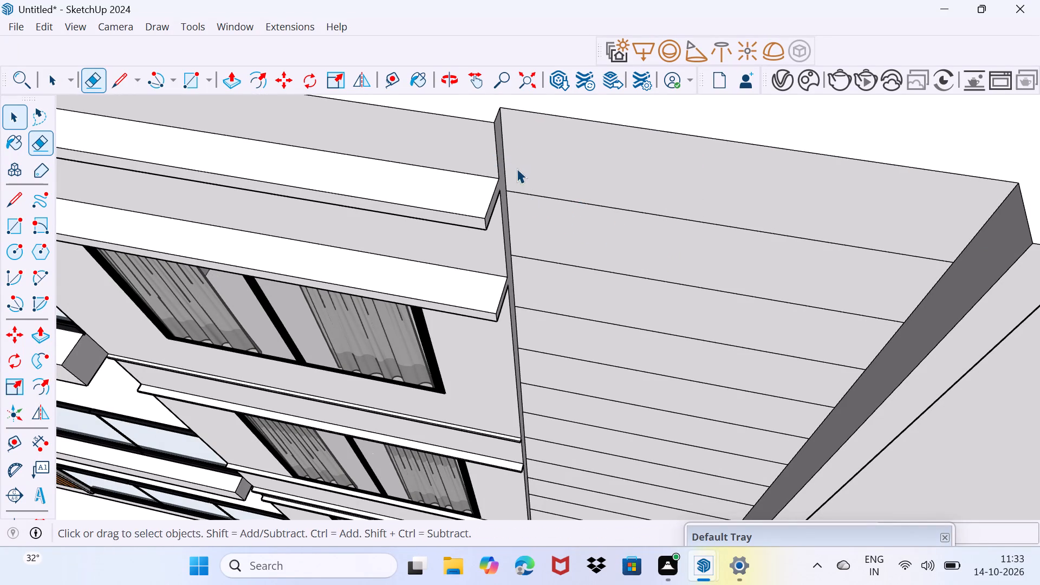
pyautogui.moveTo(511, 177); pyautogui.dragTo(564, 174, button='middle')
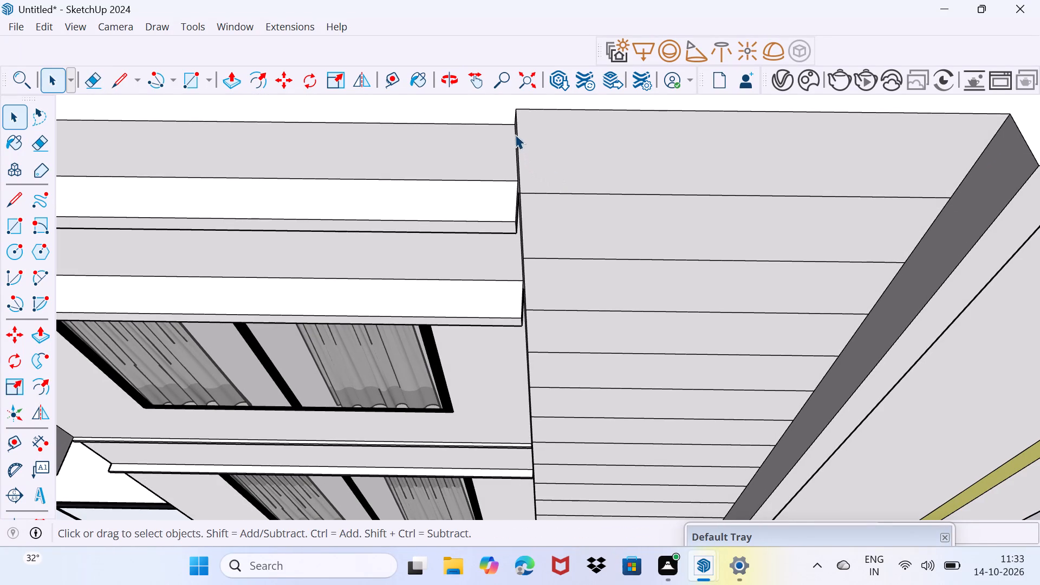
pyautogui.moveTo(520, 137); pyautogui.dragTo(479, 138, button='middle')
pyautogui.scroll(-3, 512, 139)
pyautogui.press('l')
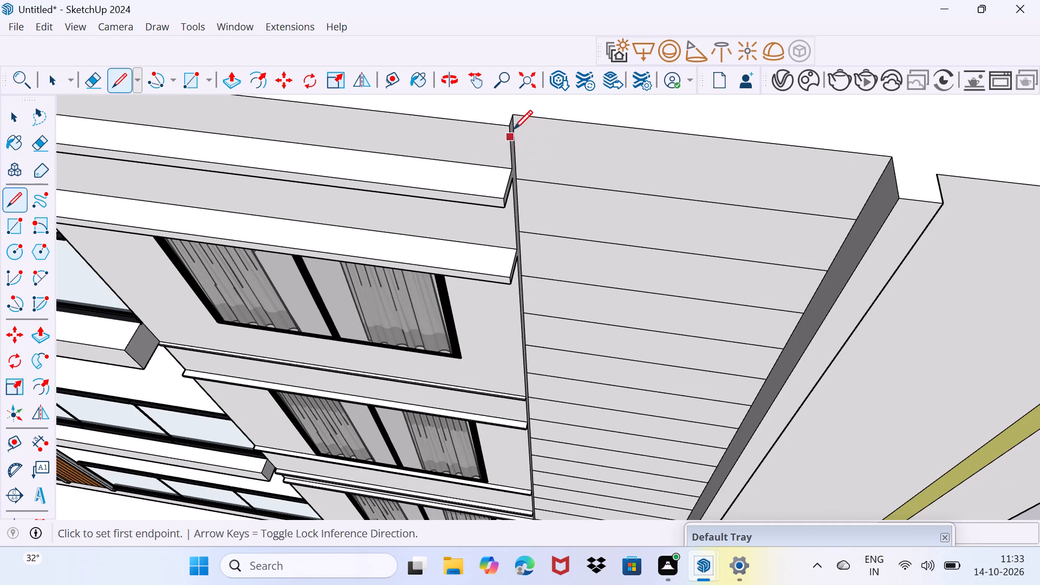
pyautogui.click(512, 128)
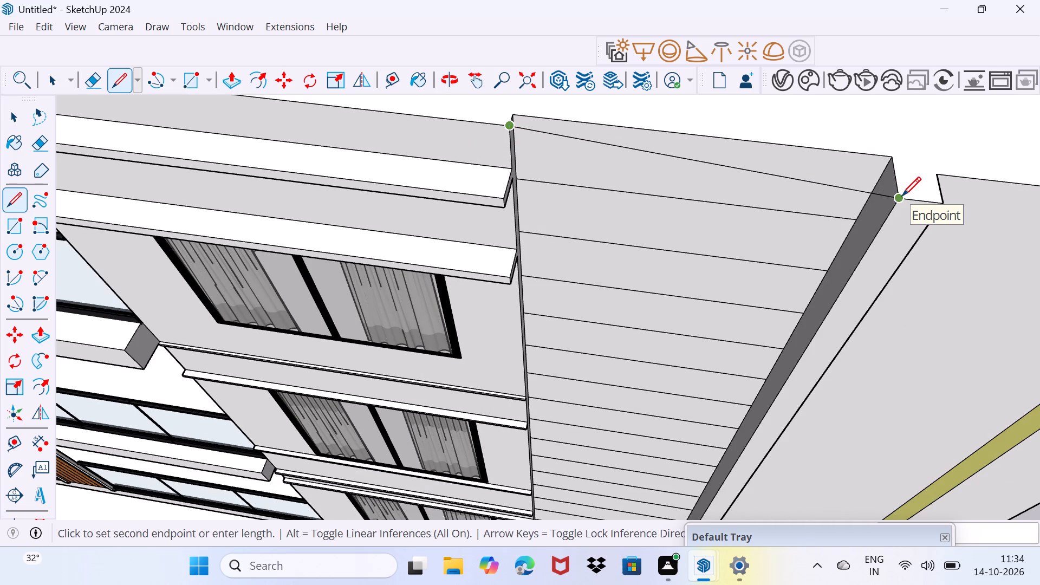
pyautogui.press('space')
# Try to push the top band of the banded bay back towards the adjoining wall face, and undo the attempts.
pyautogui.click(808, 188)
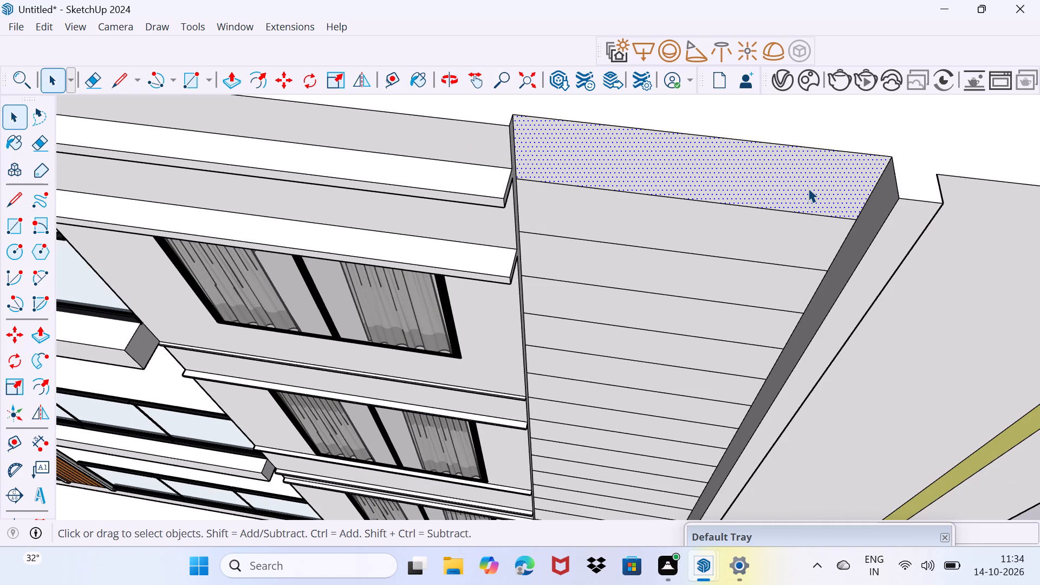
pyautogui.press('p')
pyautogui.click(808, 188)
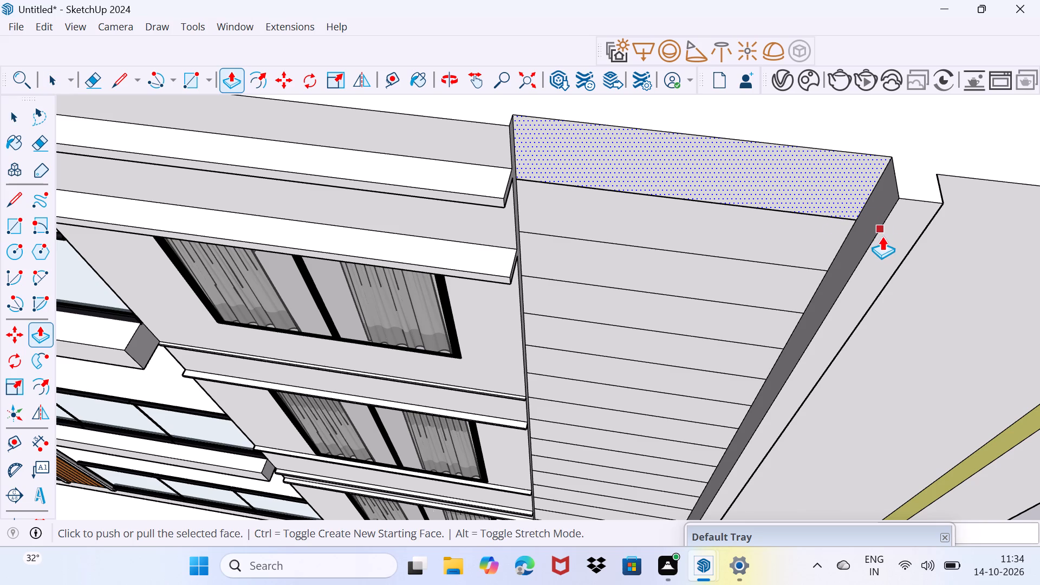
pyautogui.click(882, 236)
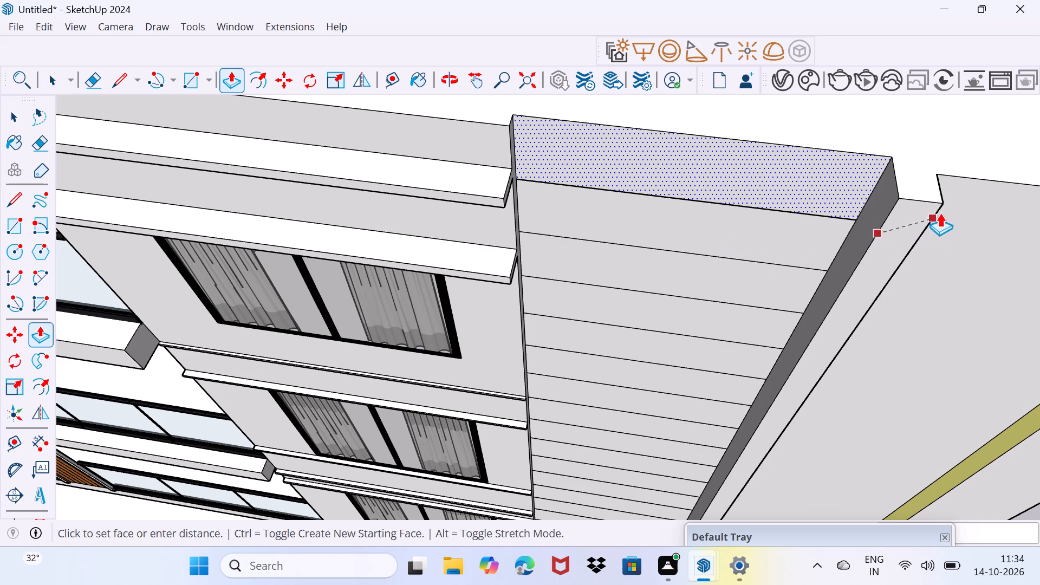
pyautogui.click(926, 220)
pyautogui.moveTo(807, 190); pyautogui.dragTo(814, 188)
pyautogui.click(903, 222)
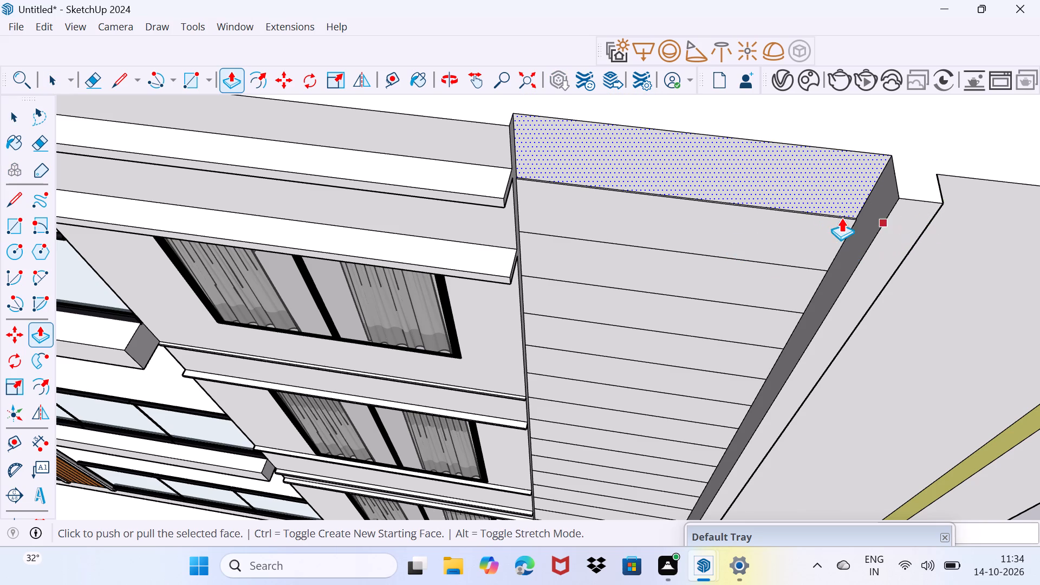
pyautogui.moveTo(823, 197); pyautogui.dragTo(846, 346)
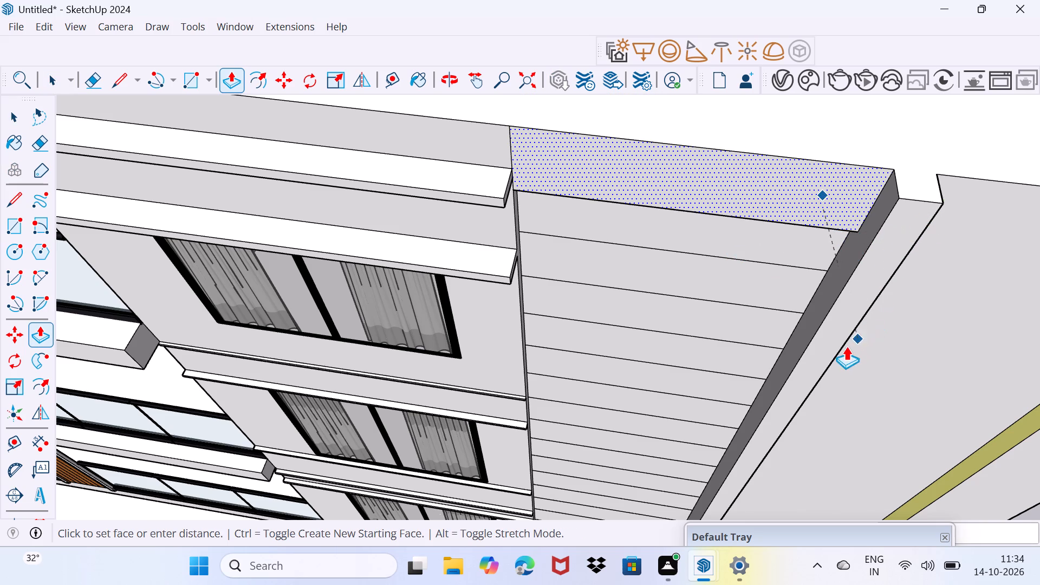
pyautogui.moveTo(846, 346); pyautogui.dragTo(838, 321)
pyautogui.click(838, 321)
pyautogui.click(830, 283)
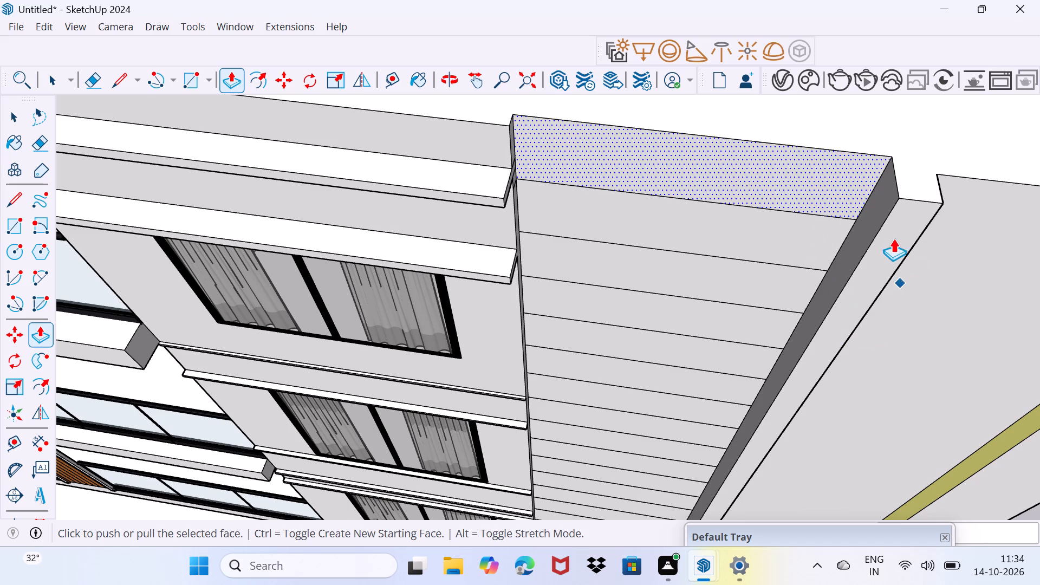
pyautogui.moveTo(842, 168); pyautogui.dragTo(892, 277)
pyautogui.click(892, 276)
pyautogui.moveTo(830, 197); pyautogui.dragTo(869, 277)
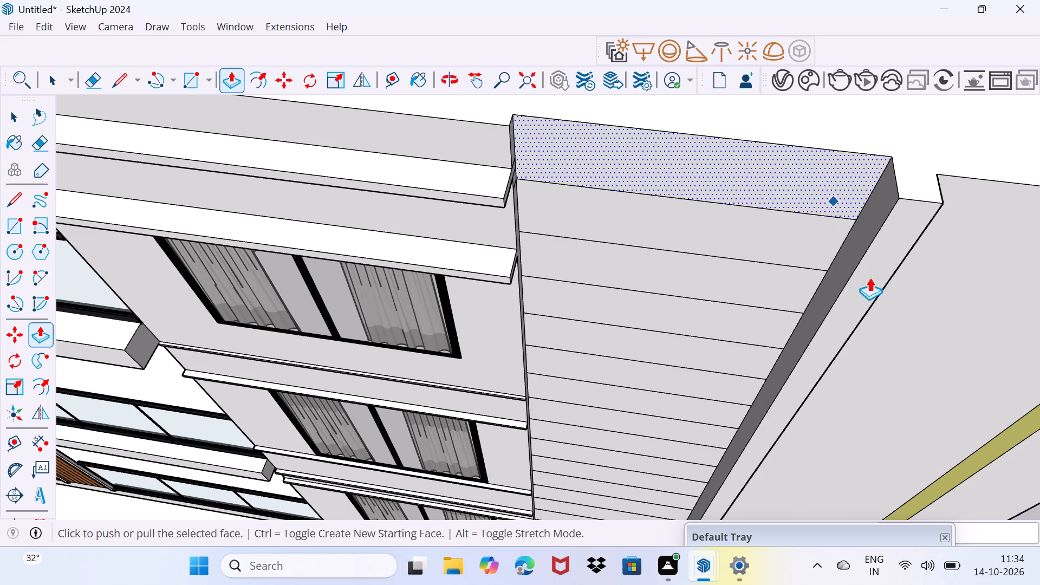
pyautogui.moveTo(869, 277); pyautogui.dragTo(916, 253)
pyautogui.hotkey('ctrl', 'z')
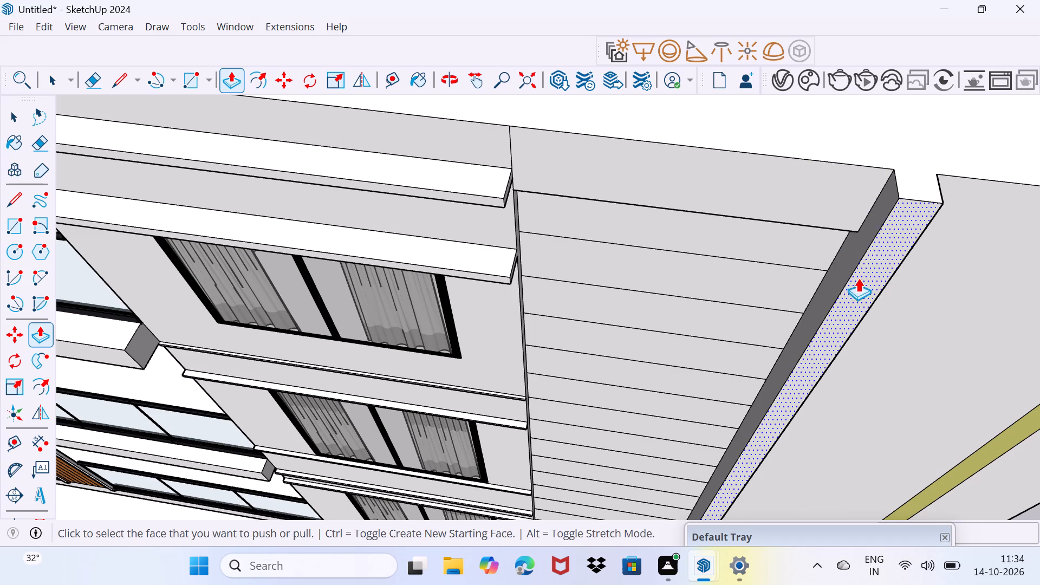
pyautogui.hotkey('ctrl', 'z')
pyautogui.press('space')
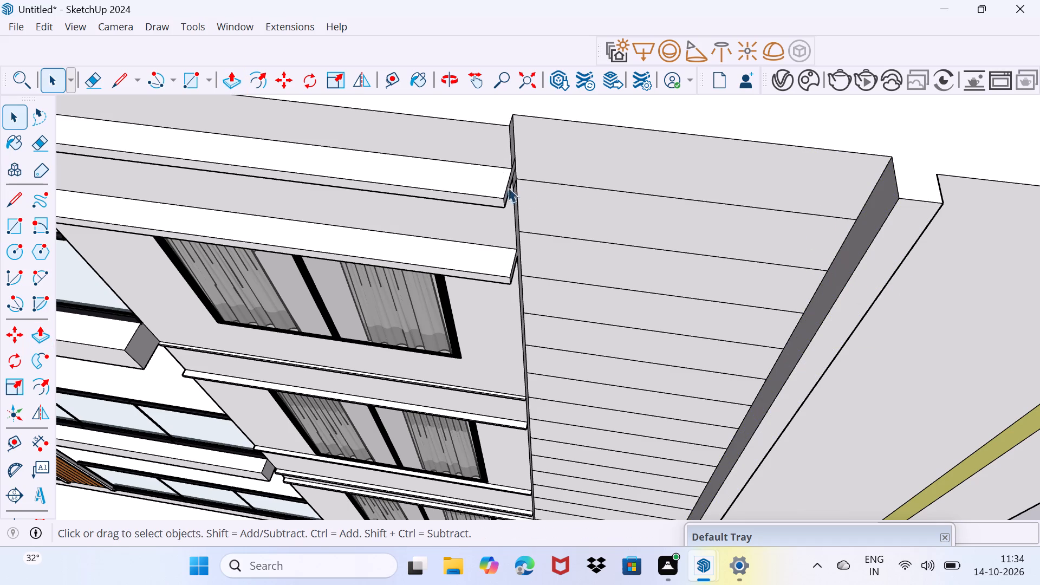
# Erase the short edges crossing the banded bay's narrow side face at the end of the uppermost ledge.
pyautogui.scroll(5, 541, 168)
pyautogui.moveTo(531, 181); pyautogui.dragTo(422, 185, button='middle')
pyautogui.scroll(4, 476, 193)
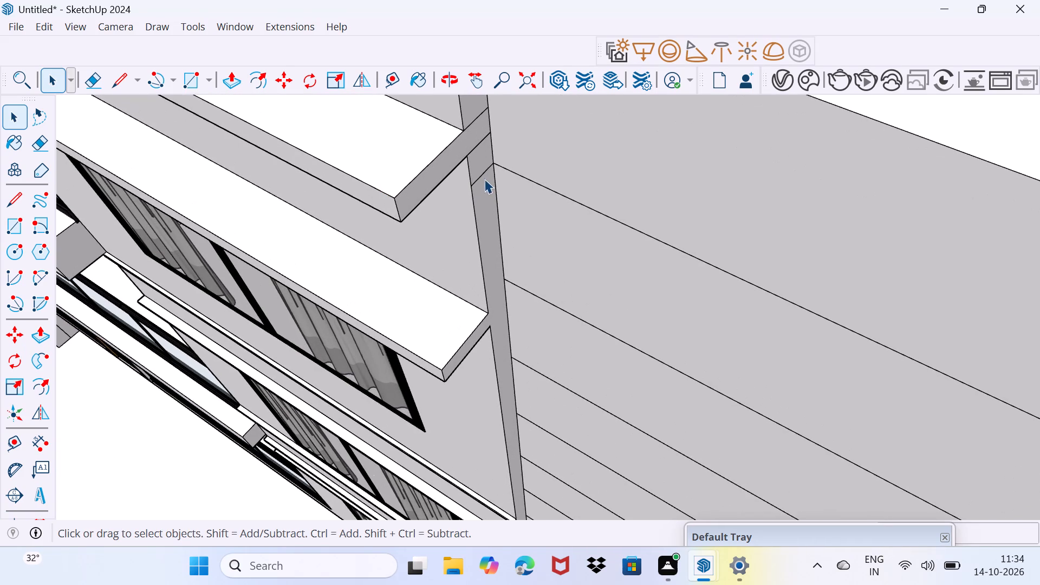
pyautogui.press('e')
pyautogui.moveTo(480, 118); pyautogui.dragTo(485, 141)
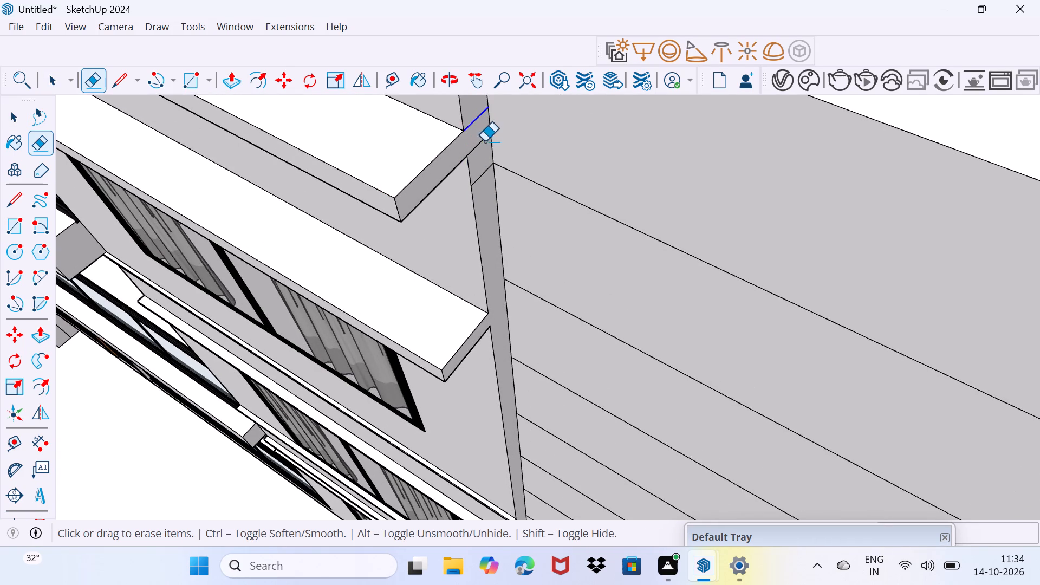
pyautogui.moveTo(485, 141); pyautogui.dragTo(486, 148)
pyautogui.scroll(-4, 496, 171)
pyautogui.press('space')
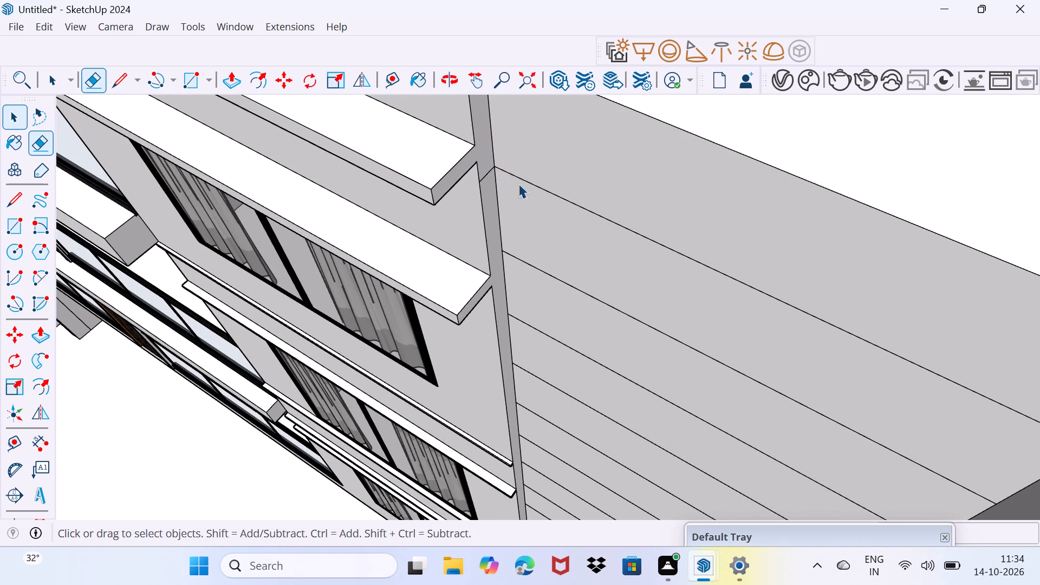
# Push the top band of the banded bay back until it is flush with the adjoining wall face.
pyautogui.click(554, 156)
pyautogui.scroll(-9, 539, 167)
pyautogui.moveTo(580, 253); pyautogui.dragTo(620, 235, button='middle')
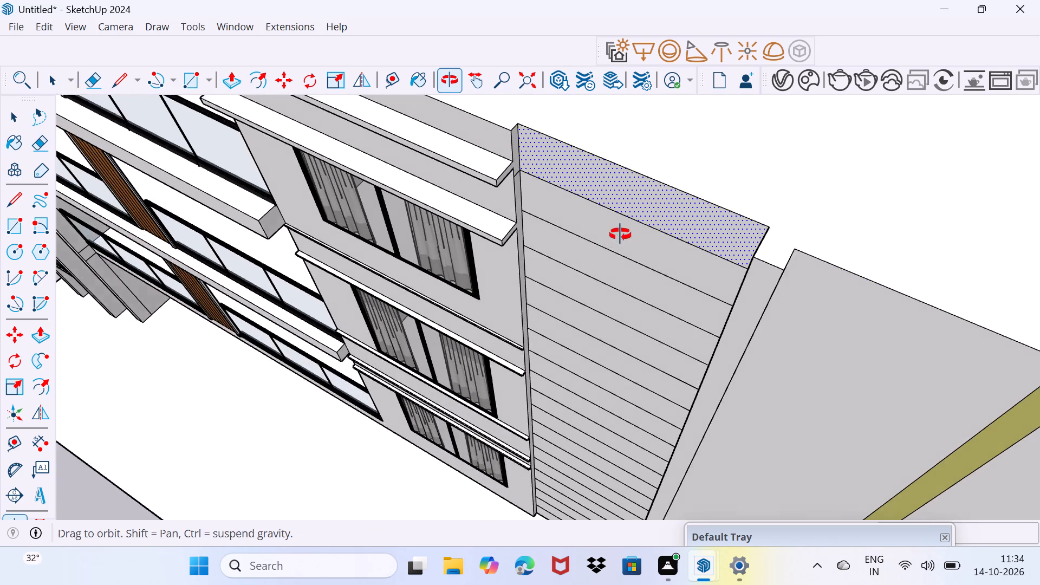
pyautogui.moveTo(620, 235); pyautogui.dragTo(655, 368, button='middle')
pyautogui.moveTo(659, 364); pyautogui.dragTo(675, 321, button='middle')
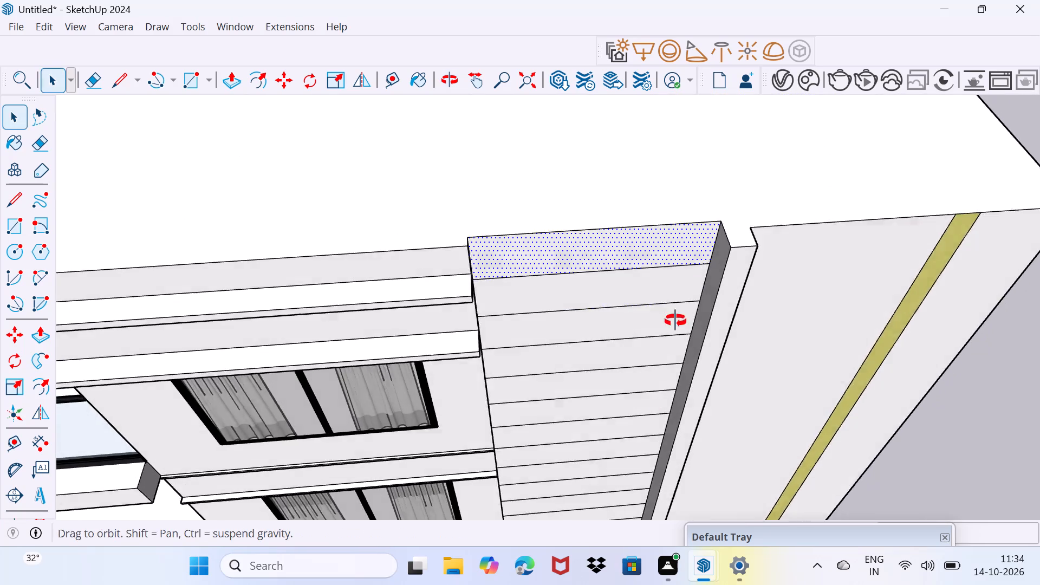
pyautogui.moveTo(675, 321); pyautogui.dragTo(676, 320, button='middle')
pyautogui.press('p')
pyautogui.moveTo(684, 210); pyautogui.dragTo(687, 218)
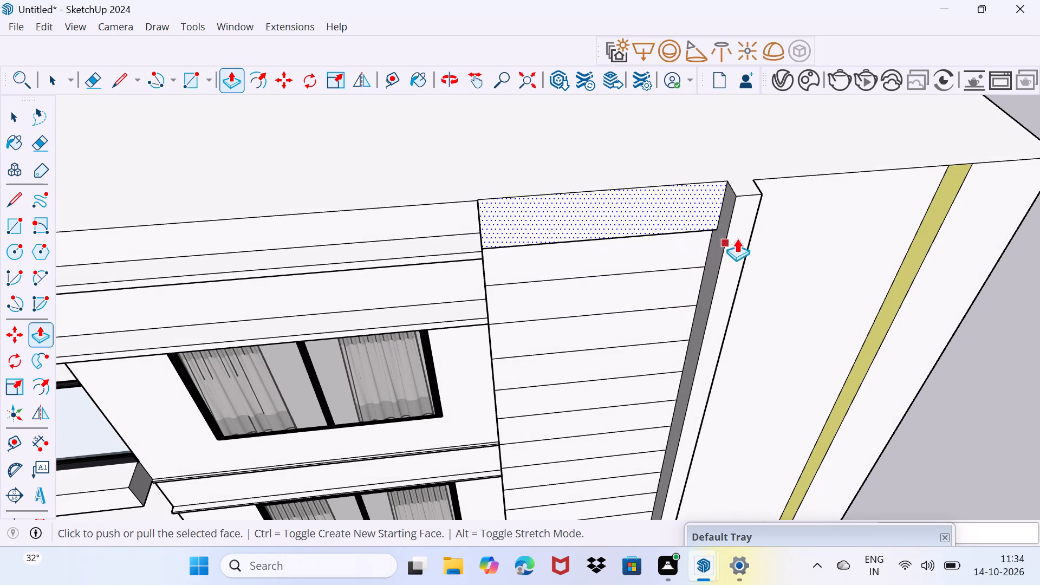
pyautogui.click(739, 236)
pyautogui.moveTo(700, 220); pyautogui.dragTo(740, 240)
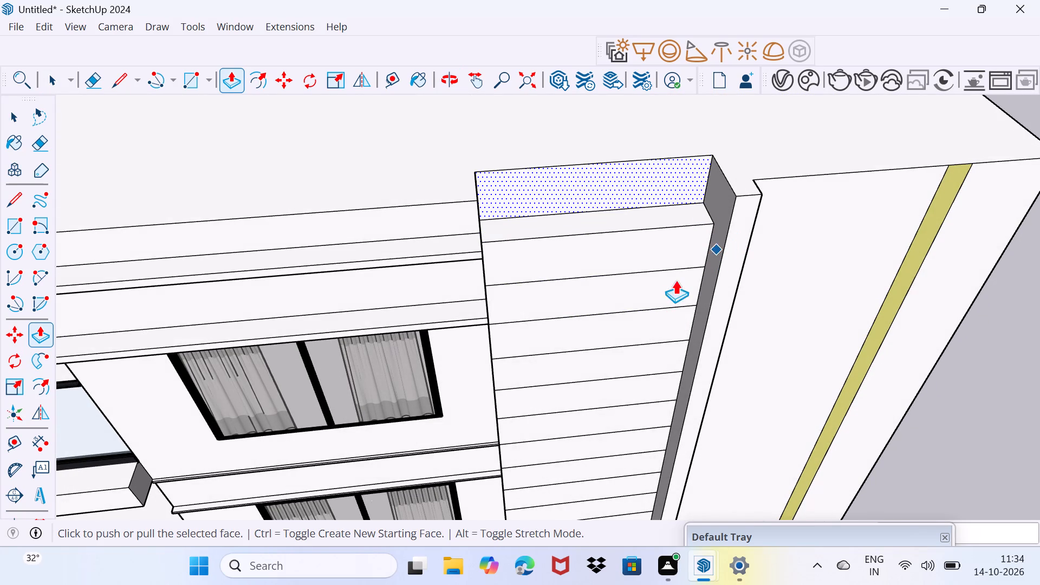
pyautogui.moveTo(663, 296); pyautogui.dragTo(675, 426)
pyautogui.click(675, 426)
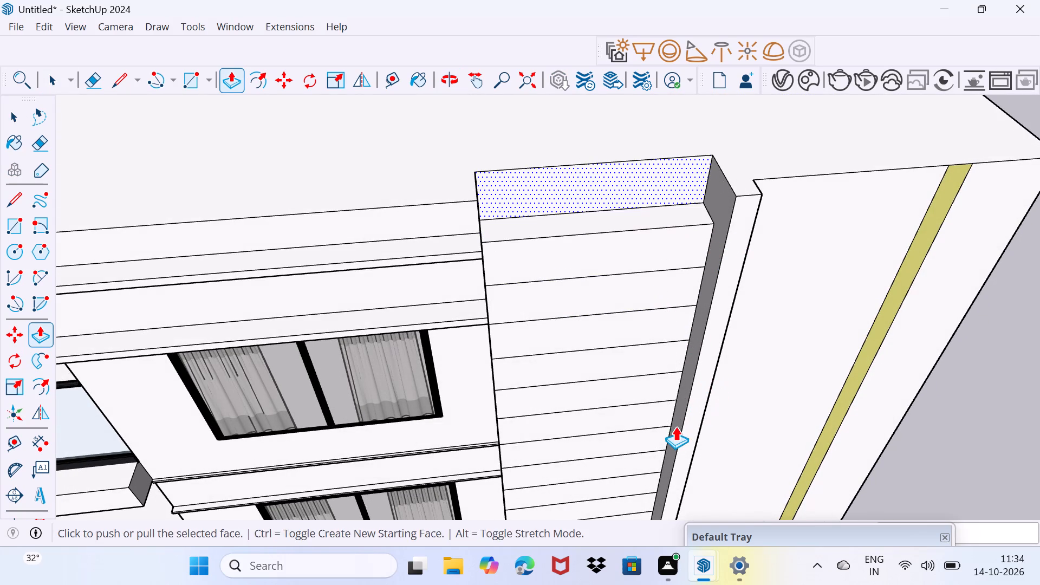
pyautogui.click(746, 396)
pyautogui.press('space')
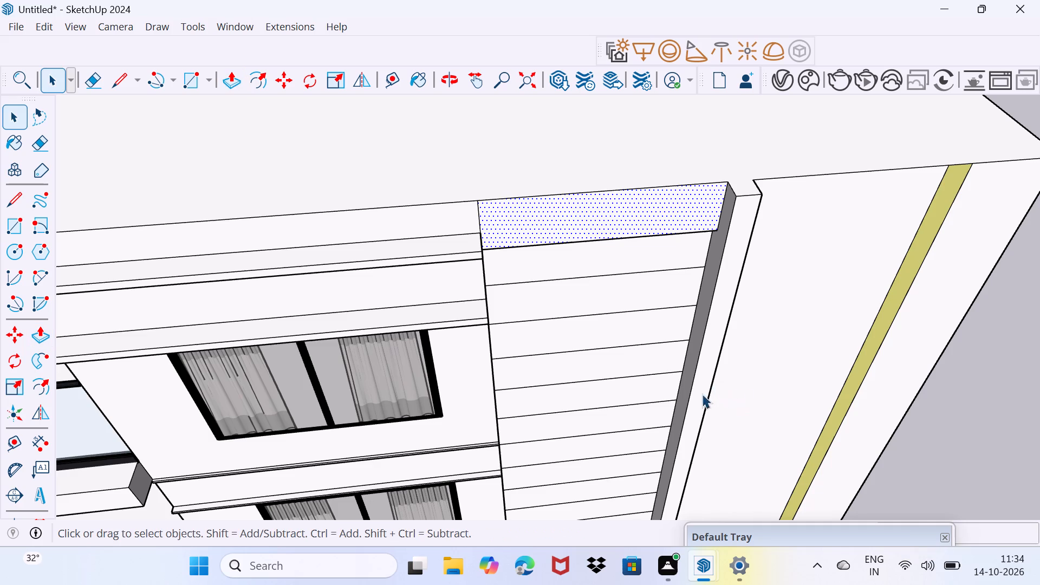
pyautogui.moveTo(702, 394); pyautogui.dragTo(729, 368)
# Copy the three roof edge segments above the wall with the yellow strip 8" inward onto the roof.
pyautogui.moveTo(709, 344); pyautogui.dragTo(777, 366, button='middle')
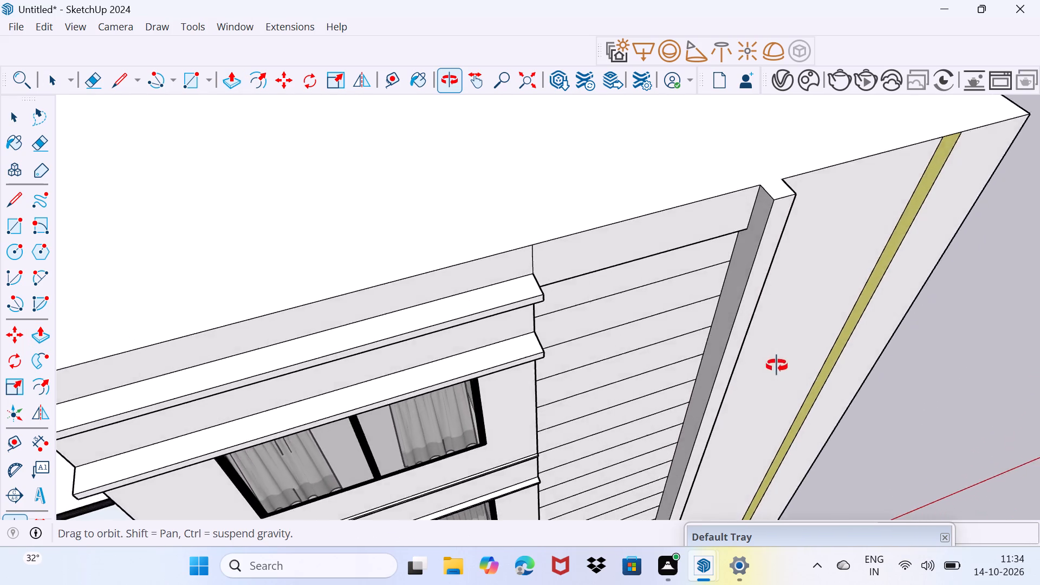
pyautogui.moveTo(777, 366); pyautogui.dragTo(994, 311, button='middle')
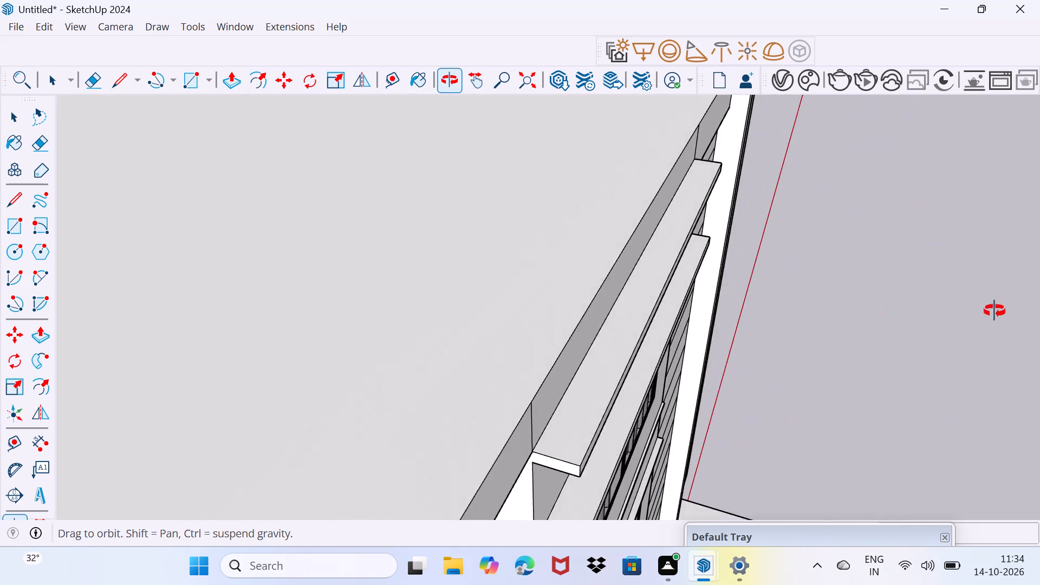
pyautogui.moveTo(994, 311); pyautogui.dragTo(994, 318, button='middle')
pyautogui.scroll(-1, 992, 324)
pyautogui.scroll(-11, 791, 332)
pyautogui.moveTo(757, 339); pyautogui.dragTo(222, 269, button='middle')
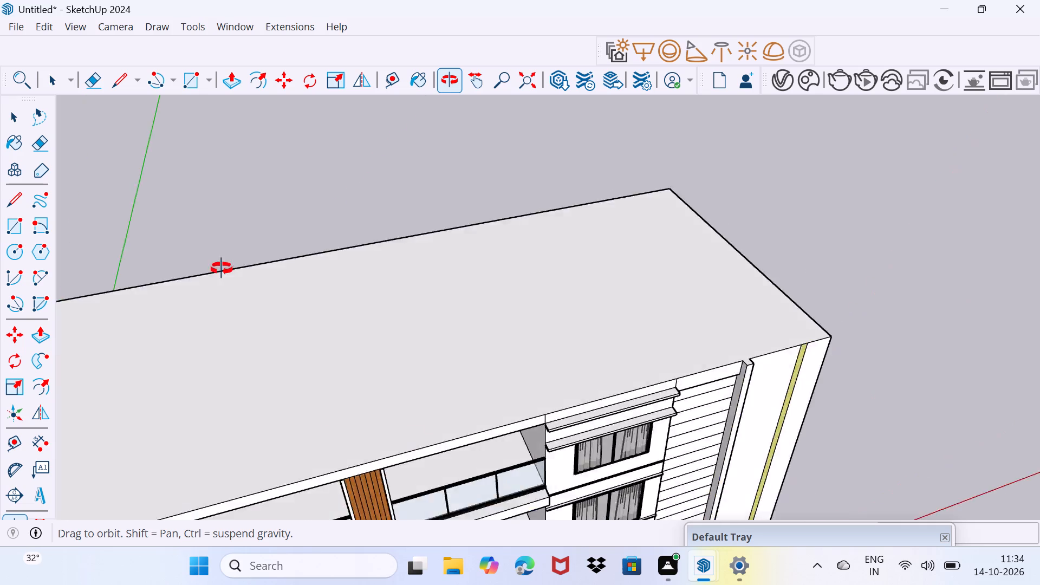
pyautogui.moveTo(222, 269); pyautogui.dragTo(68, 292, button='middle')
pyautogui.scroll(3, 262, 394)
pyautogui.scroll(4, 334, 371)
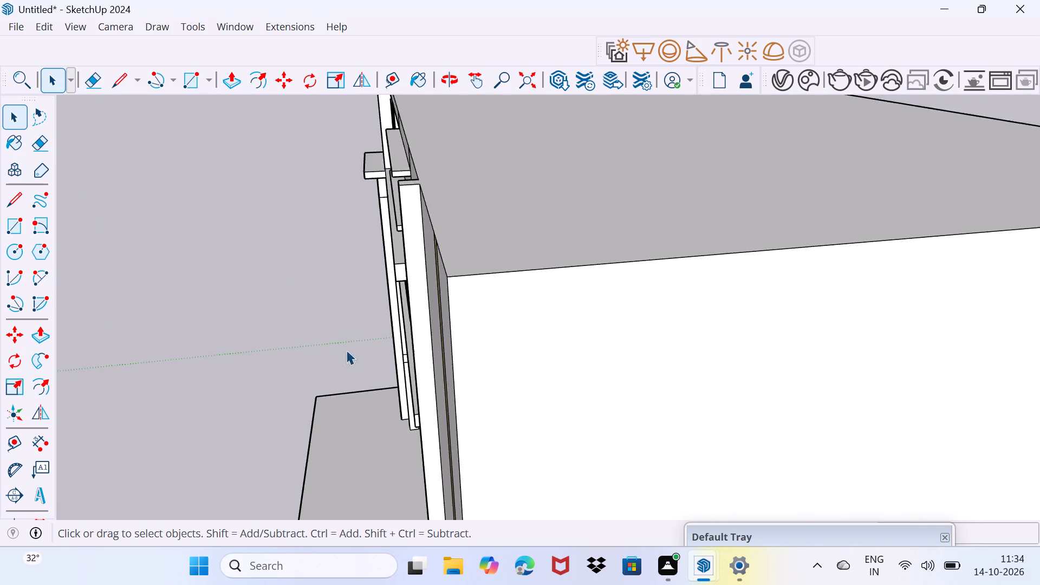
pyautogui.moveTo(461, 315); pyautogui.dragTo(461, 352, button='middle')
pyautogui.click(496, 369)
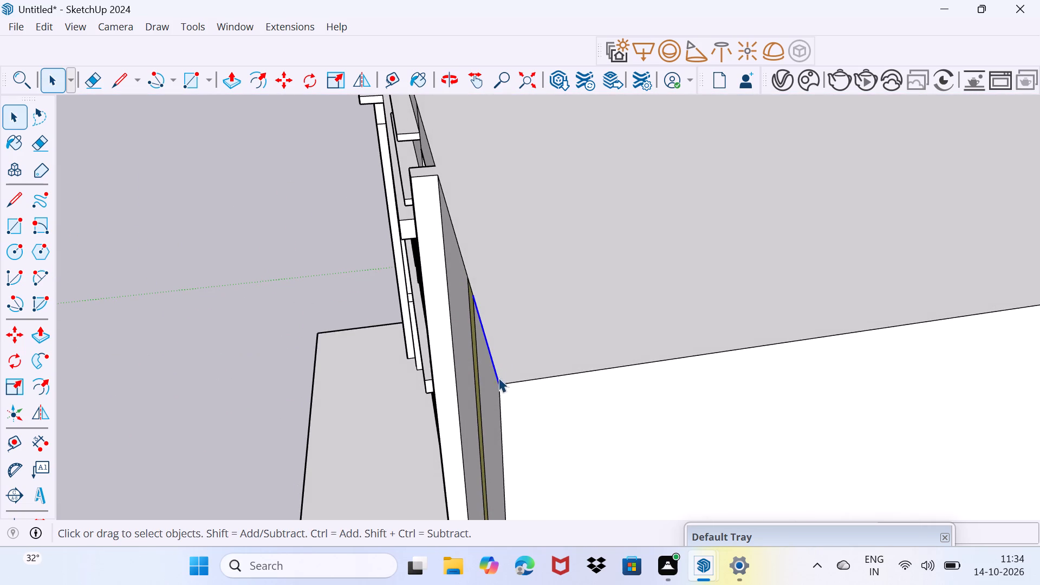
pyautogui.scroll(3, 496, 382)
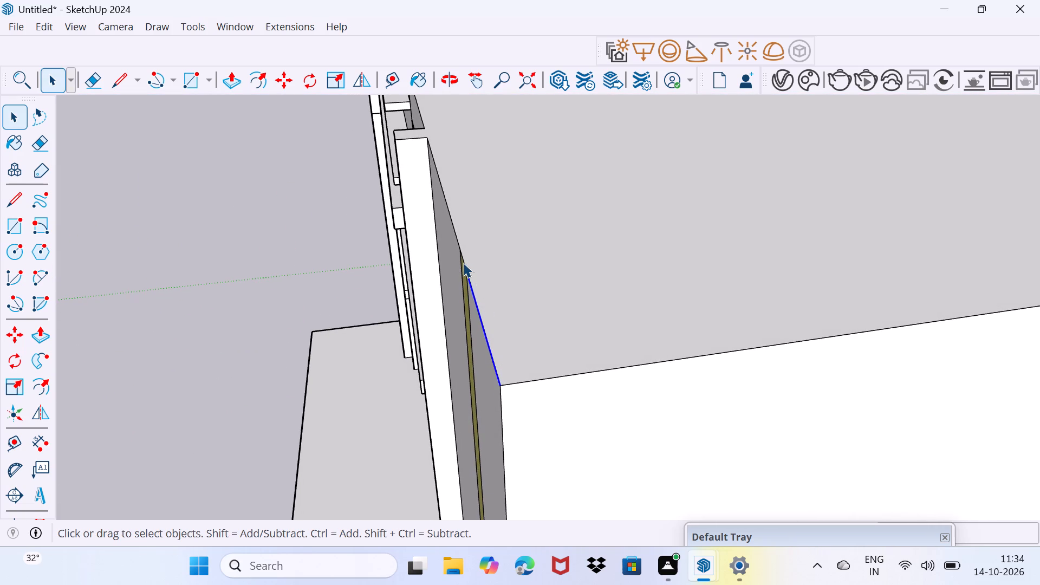
pyautogui.click(463, 263)
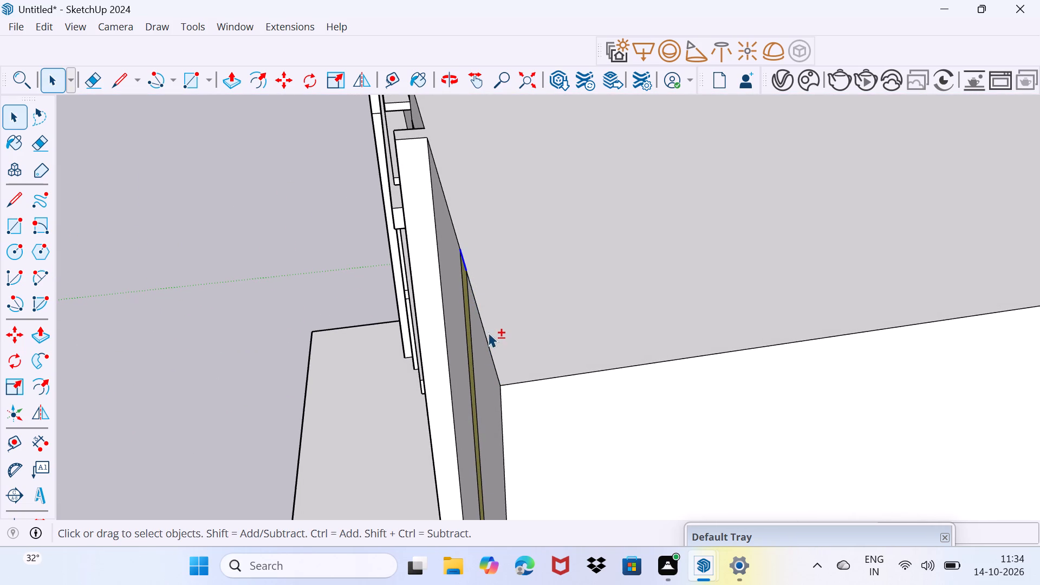
pyautogui.keyDown('shift'); pyautogui.click(486, 334); pyautogui.keyUp('shift')
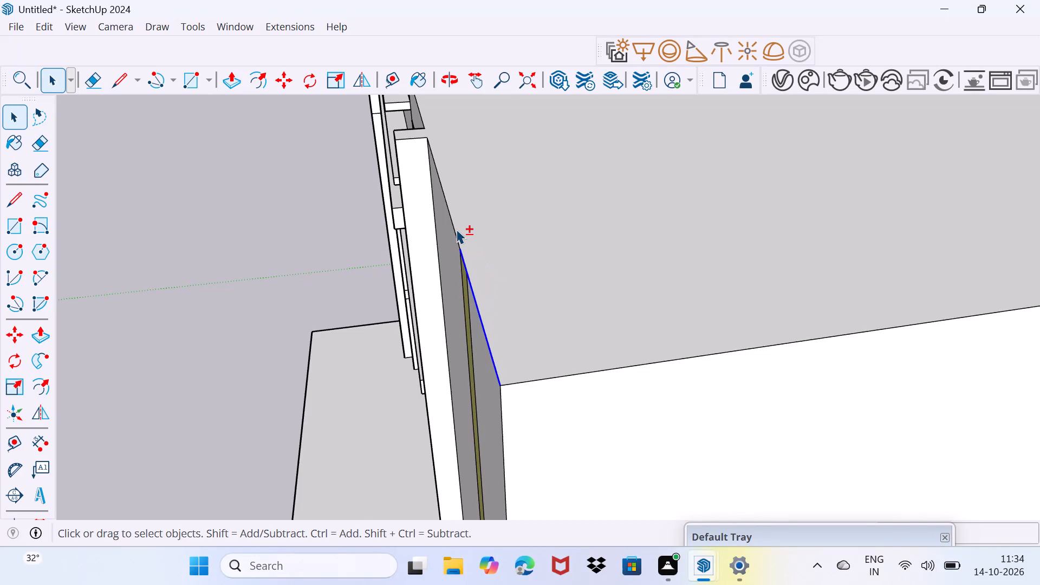
pyautogui.keyDown('shift'); pyautogui.click(454, 231); pyautogui.keyUp('shift')
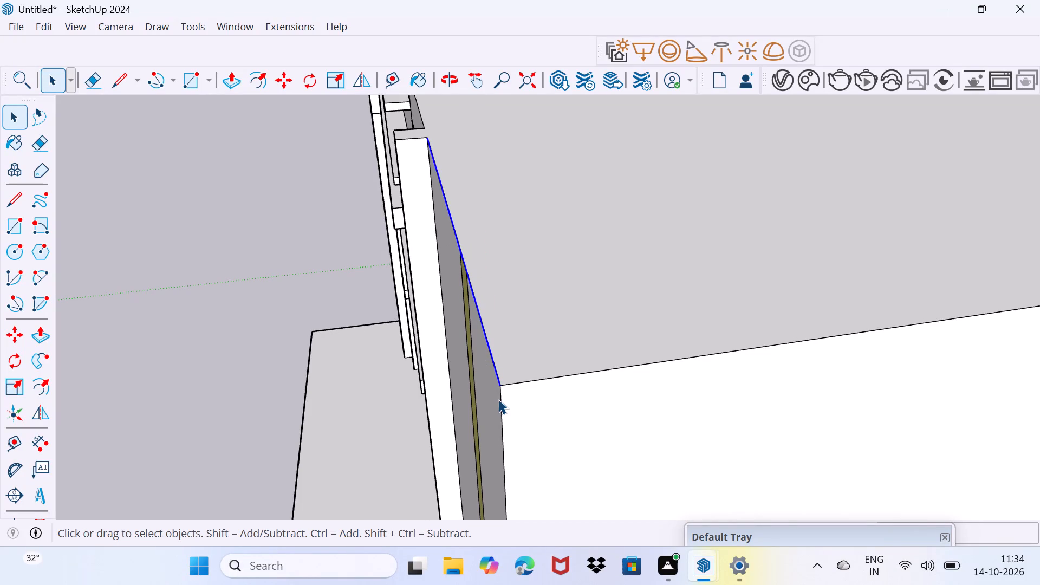
pyautogui.press('m')
pyautogui.click(501, 387)
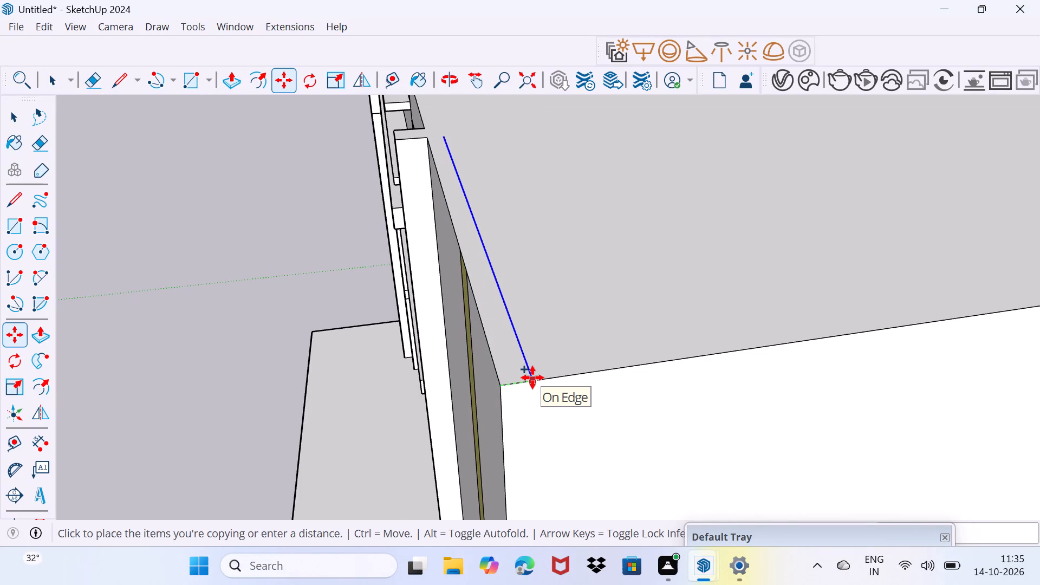
pyautogui.press('8')
pyautogui.hotkey('shift', '"')
pyautogui.press('Return')
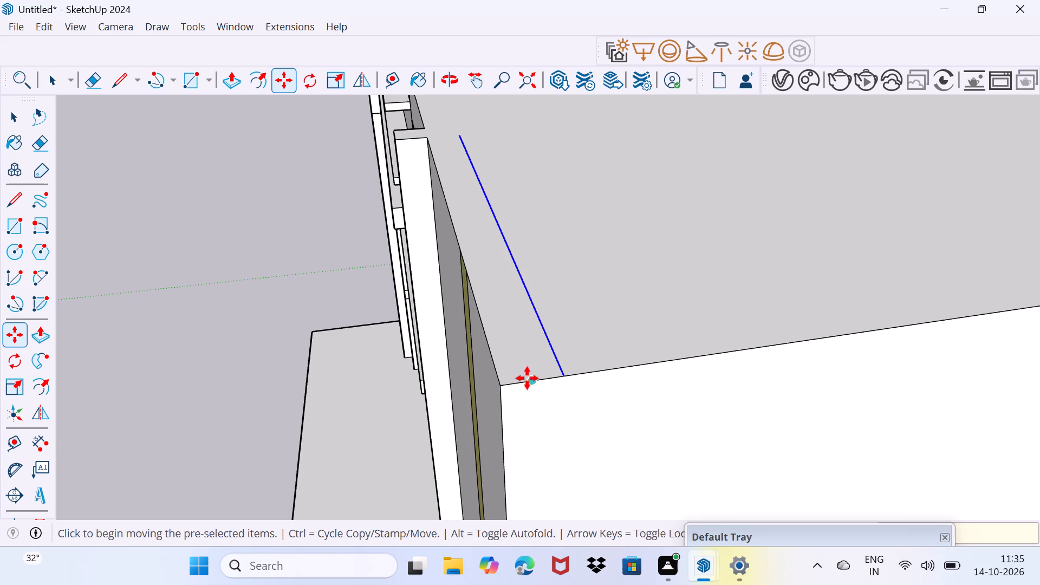
pyautogui.press('space')
pyautogui.moveTo(514, 379); pyautogui.dragTo(548, 331)
pyautogui.moveTo(458, 325); pyautogui.dragTo(611, 288, button='middle')
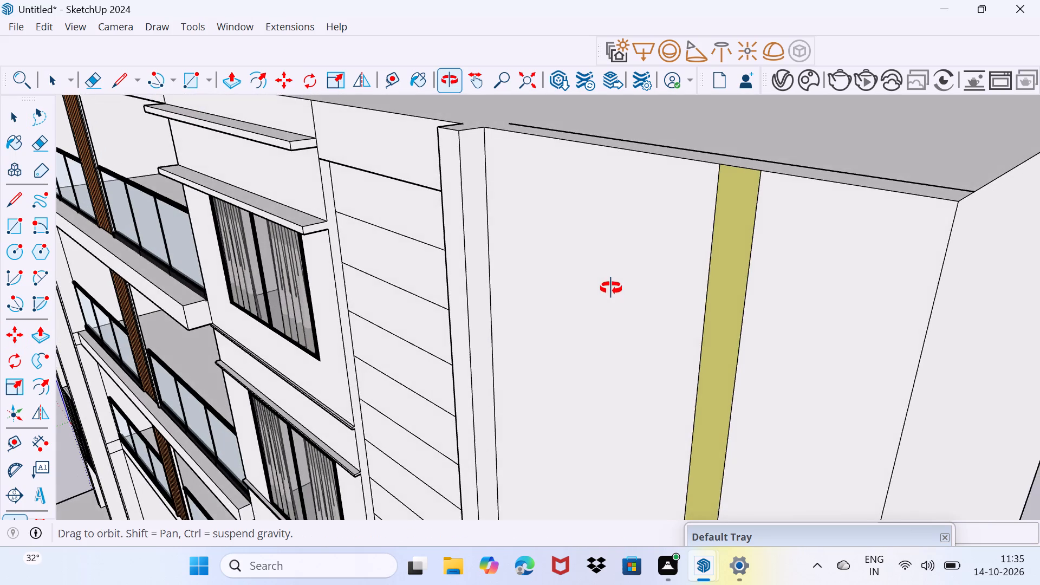
# Draw a line from the end of the copied roof segments along the front roof edge to the roof's far end edge.
pyautogui.moveTo(611, 288); pyautogui.dragTo(624, 335, button='middle')
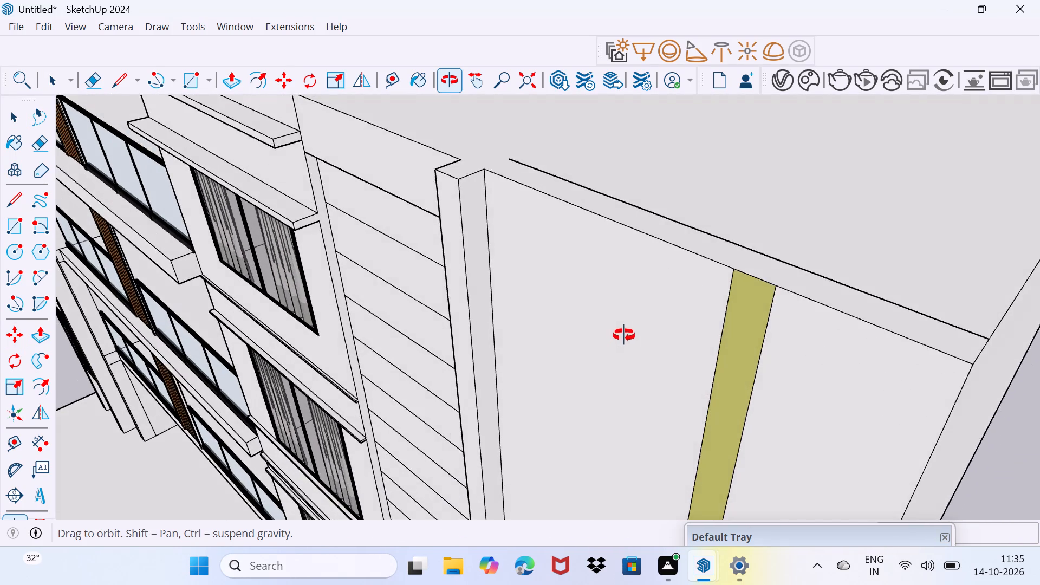
pyautogui.moveTo(624, 335); pyautogui.dragTo(625, 335, button='middle')
pyautogui.scroll(-2, 625, 335)
pyautogui.scroll(-2, 558, 307)
pyautogui.moveTo(504, 300); pyautogui.dragTo(538, 302, button='middle')
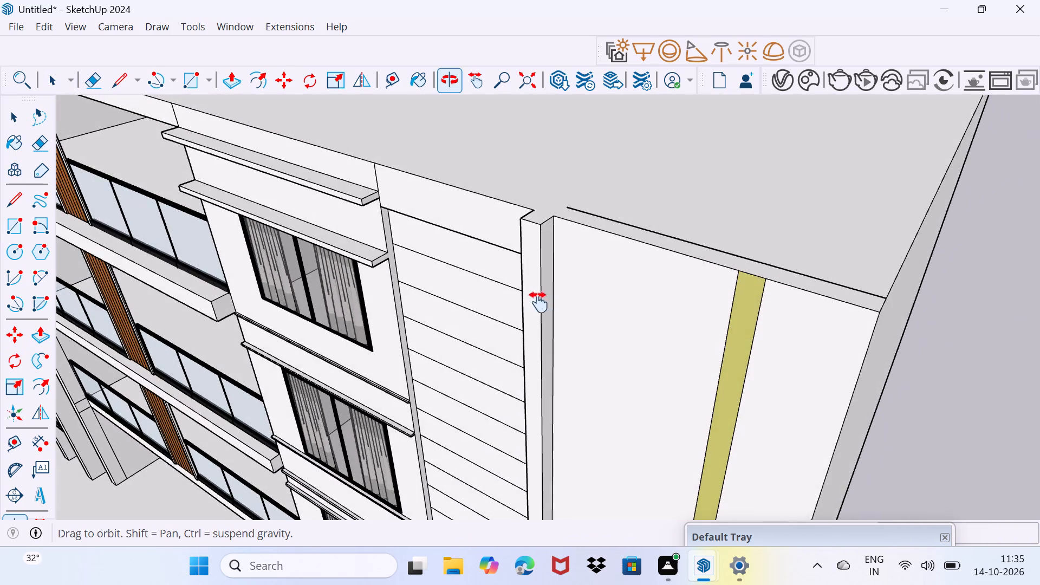
pyautogui.moveTo(538, 302); pyautogui.dragTo(769, 456, button='middle')
pyautogui.scroll(-6, 762, 419)
pyautogui.scroll(2, 781, 392)
pyautogui.press('l')
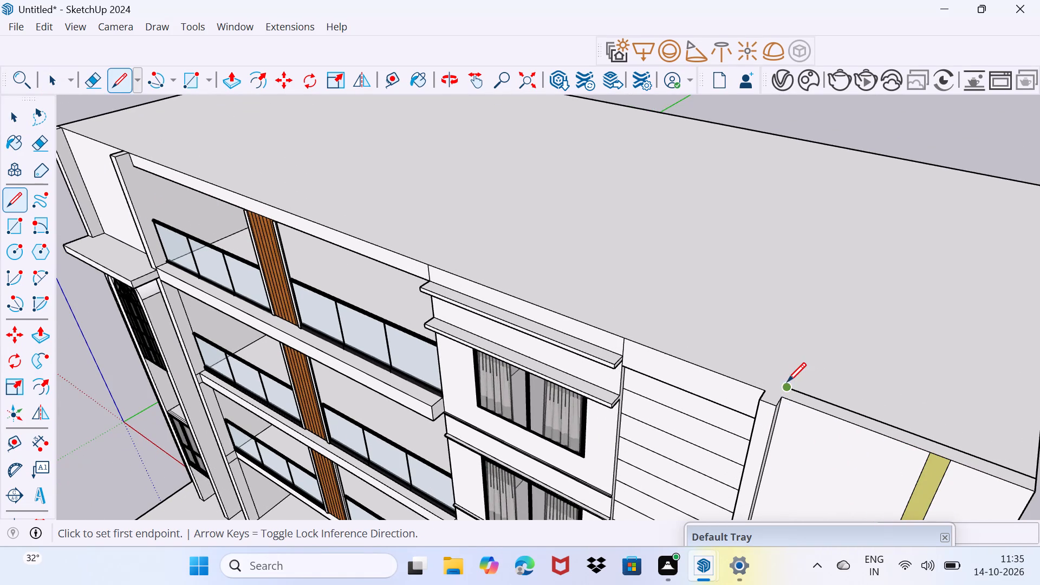
pyautogui.click(786, 388)
pyautogui.scroll(-3, 588, 273)
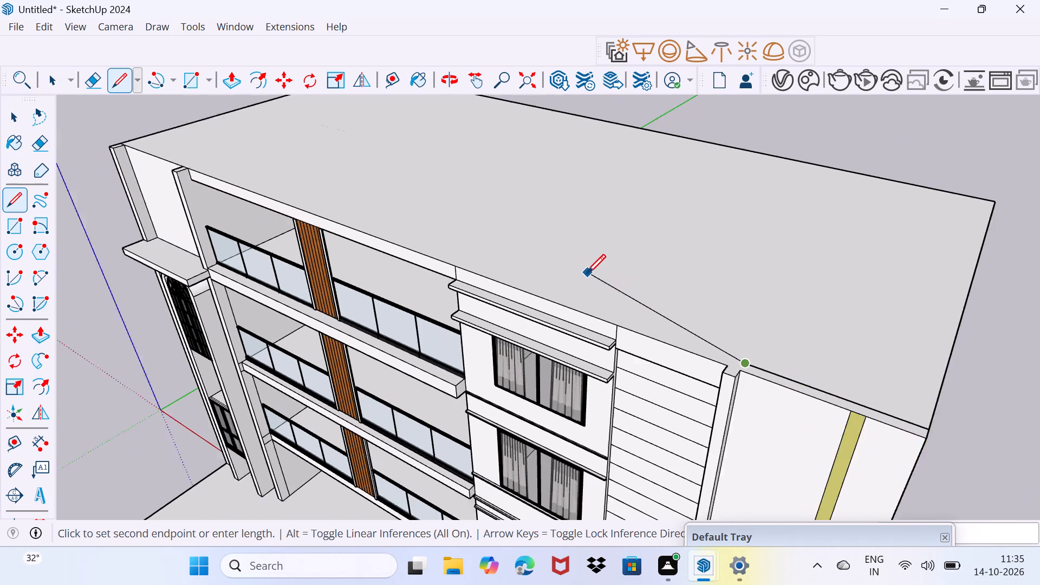
pyautogui.keyDown('shift'); pyautogui.moveTo(578, 276); pyautogui.dragTo(763, 367, button='middle'); pyautogui.keyUp('shift')
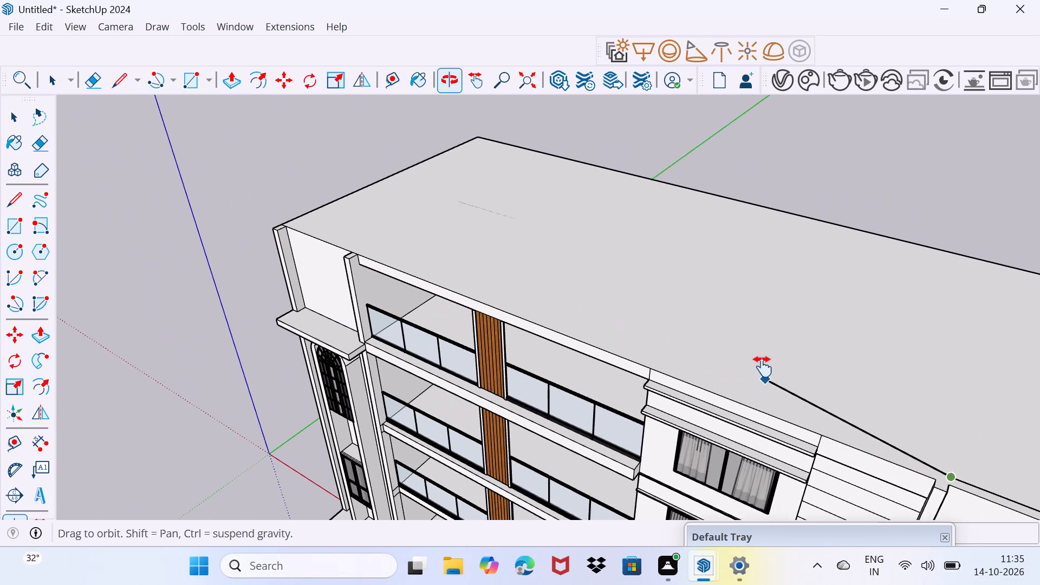
pyautogui.keyDown('shift'); pyautogui.moveTo(763, 367); pyautogui.dragTo(760, 359, button='middle'); pyautogui.keyUp('shift')
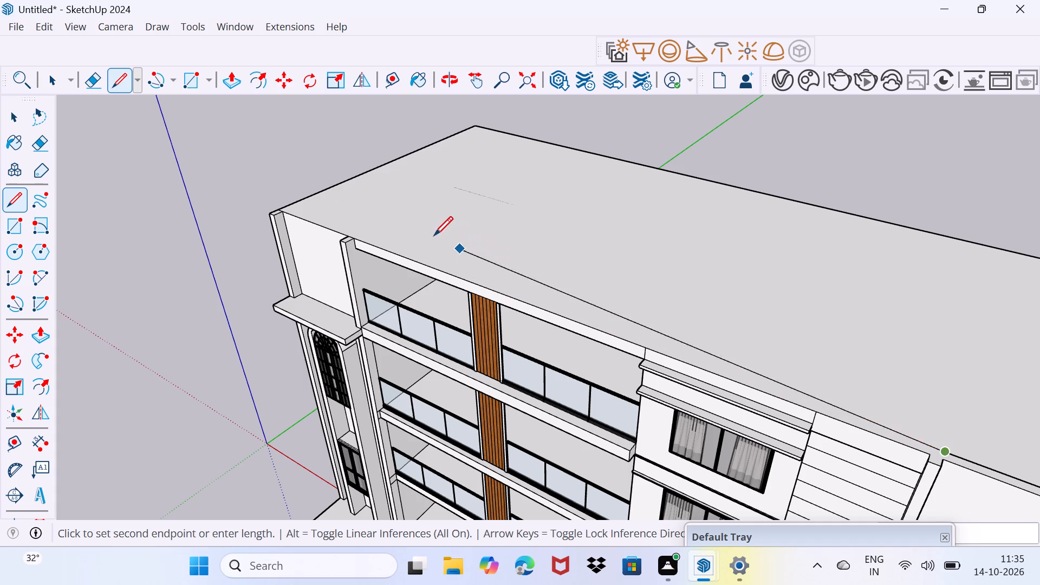
pyautogui.scroll(3, 331, 206)
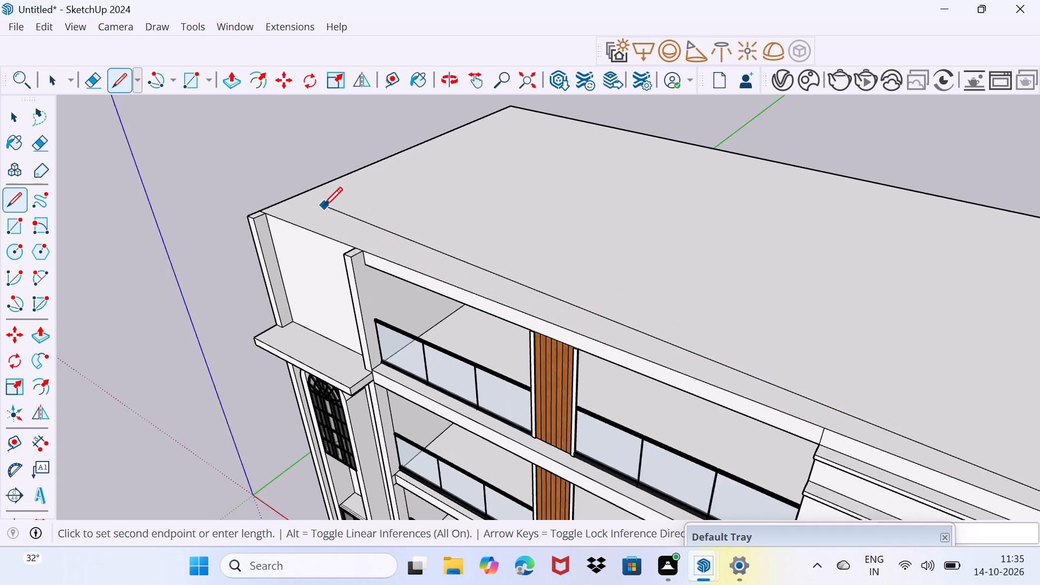
pyautogui.scroll(6, 323, 206)
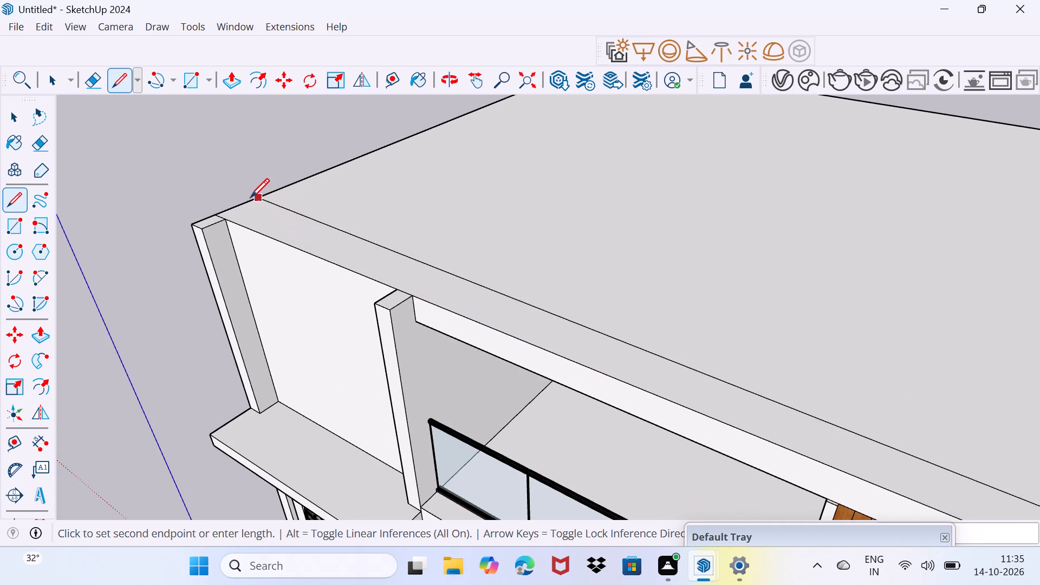
pyautogui.click(234, 202)
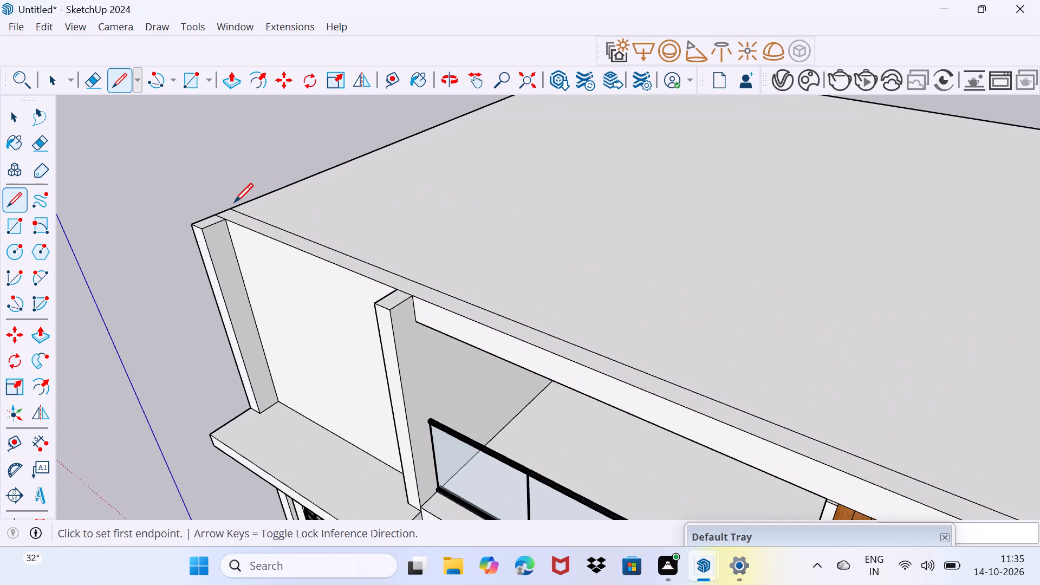
pyautogui.press('space')
# Draw a line across the back of the pier's top beside the banded bay to separate it from the roof-edge strip.
pyautogui.scroll(-15, 380, 254)
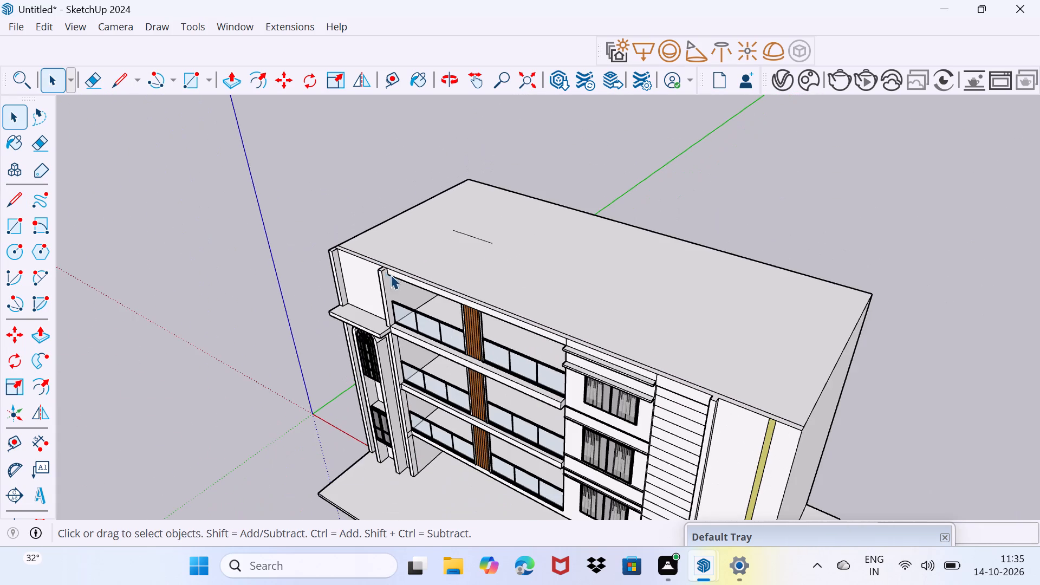
pyautogui.scroll(13, 794, 412)
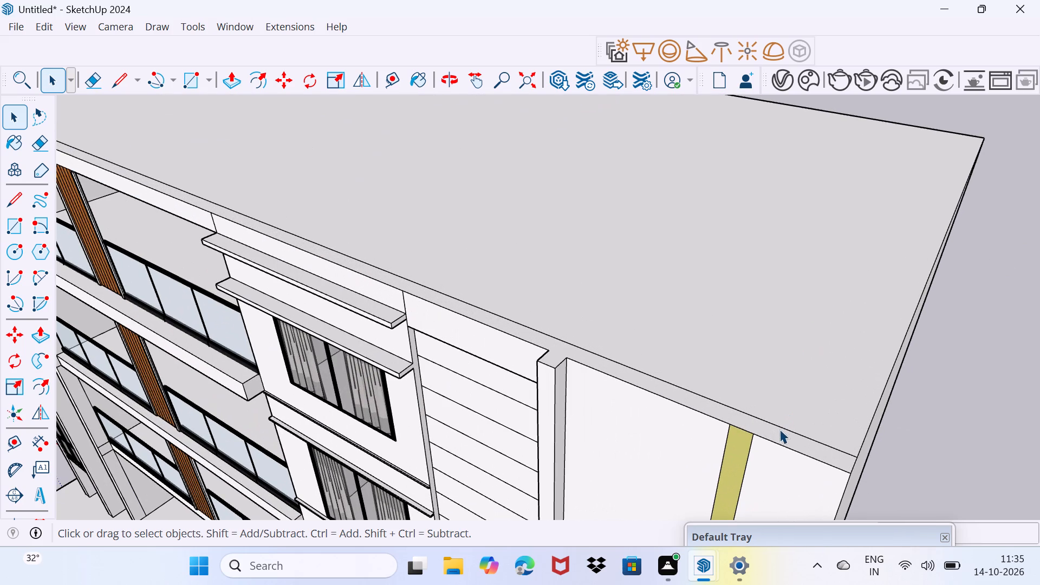
pyautogui.click(784, 438)
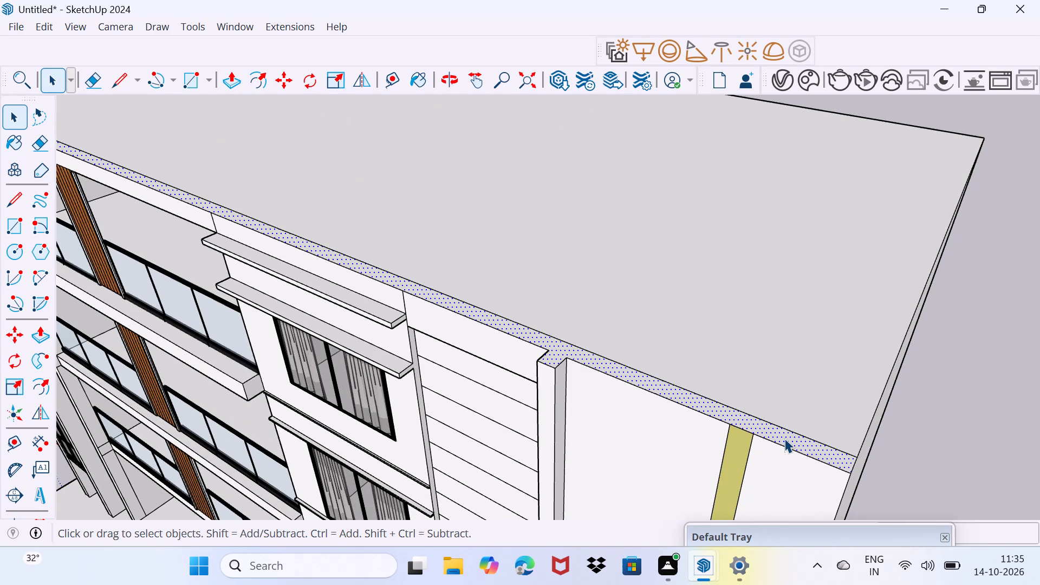
pyautogui.press('space')
pyautogui.moveTo(632, 397); pyautogui.dragTo(642, 368)
pyautogui.press('l')
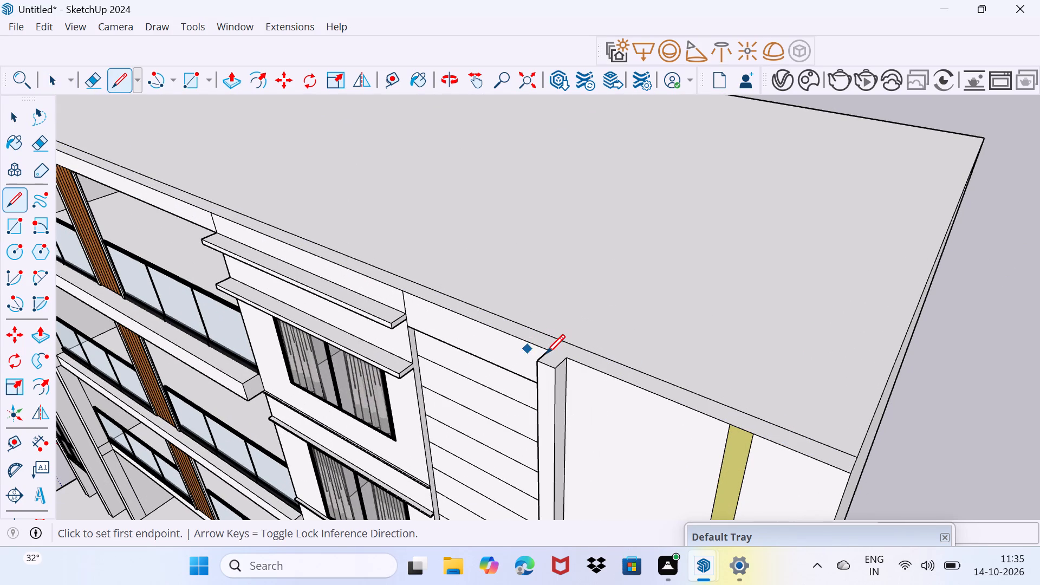
pyautogui.moveTo(547, 353); pyautogui.dragTo(552, 356)
pyautogui.click(565, 359)
pyautogui.press('space')
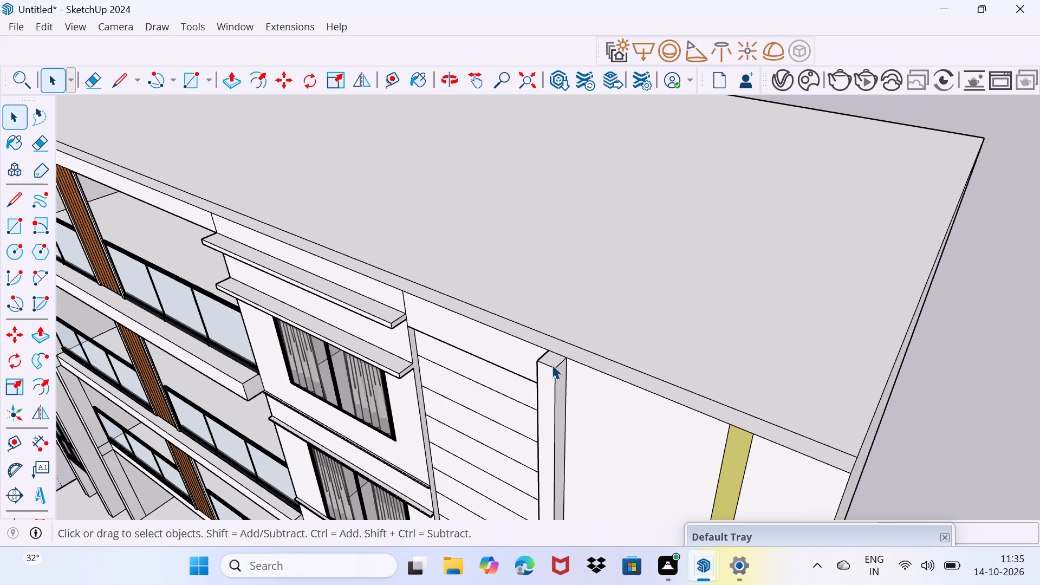
# Push/Pull the narrow strip along the front roof edge up 4' as a parapet.
pyautogui.scroll(-4, 552, 365)
pyautogui.scroll(-3, 355, 290)
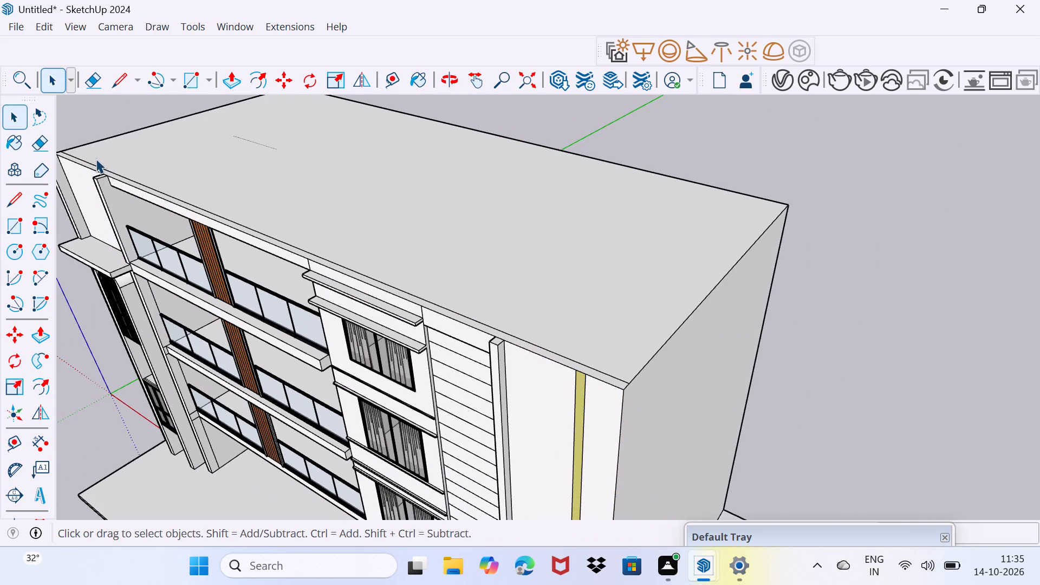
pyautogui.scroll(11, 112, 158)
pyautogui.click(144, 199)
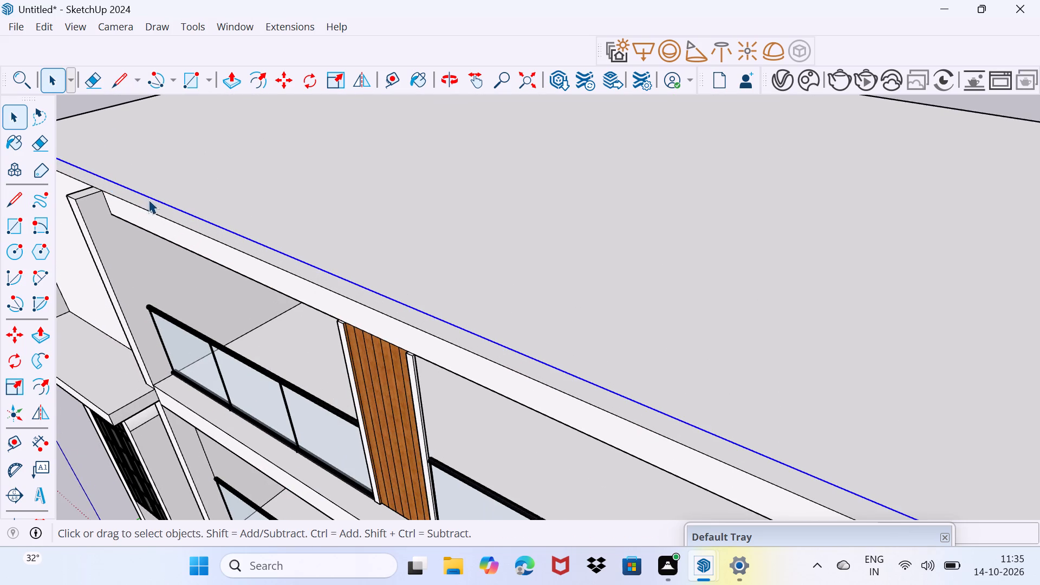
pyautogui.moveTo(150, 204); pyautogui.dragTo(162, 194)
pyautogui.click(155, 209)
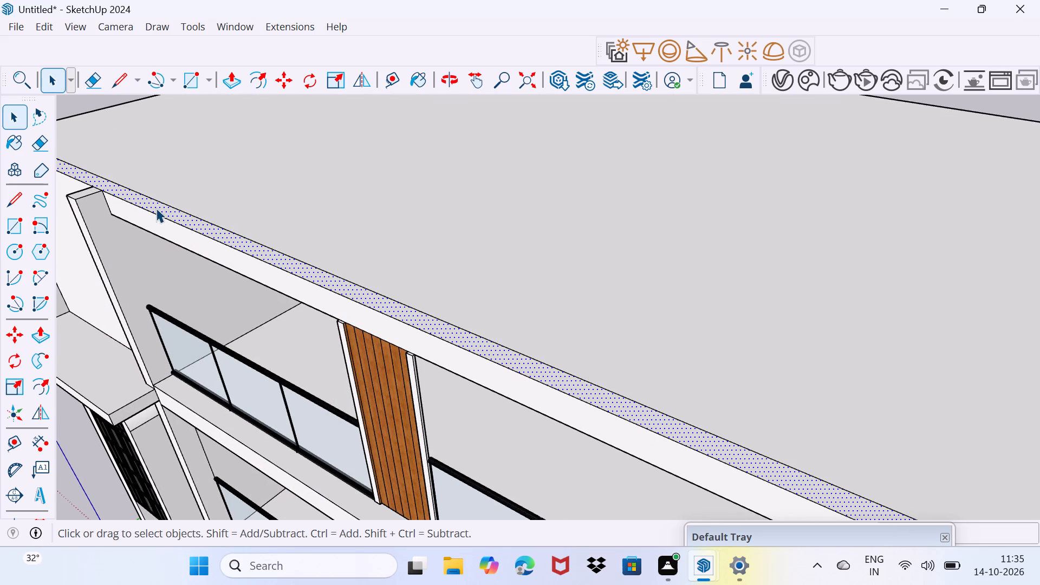
pyautogui.press('p')
pyautogui.click(156, 208)
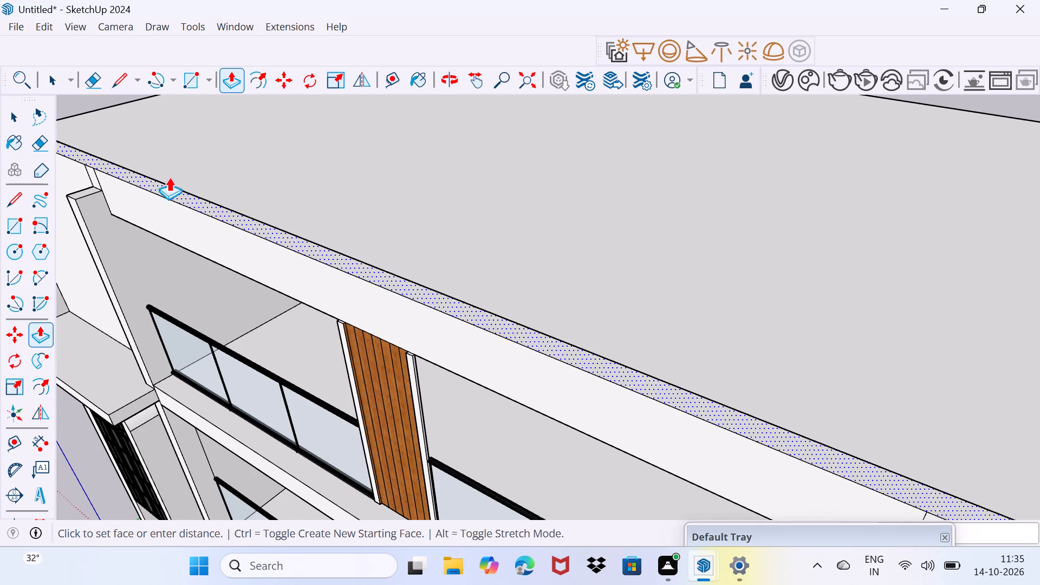
pyautogui.write("4'")
pyautogui.press('Return')
pyautogui.press('space')
# Erase the vertical seam lines on the parapet's front face above the balcony's end column and the windowed bay.
pyautogui.scroll(-5, 115, 177)
pyautogui.moveTo(103, 194); pyautogui.dragTo(110, 193, button='middle')
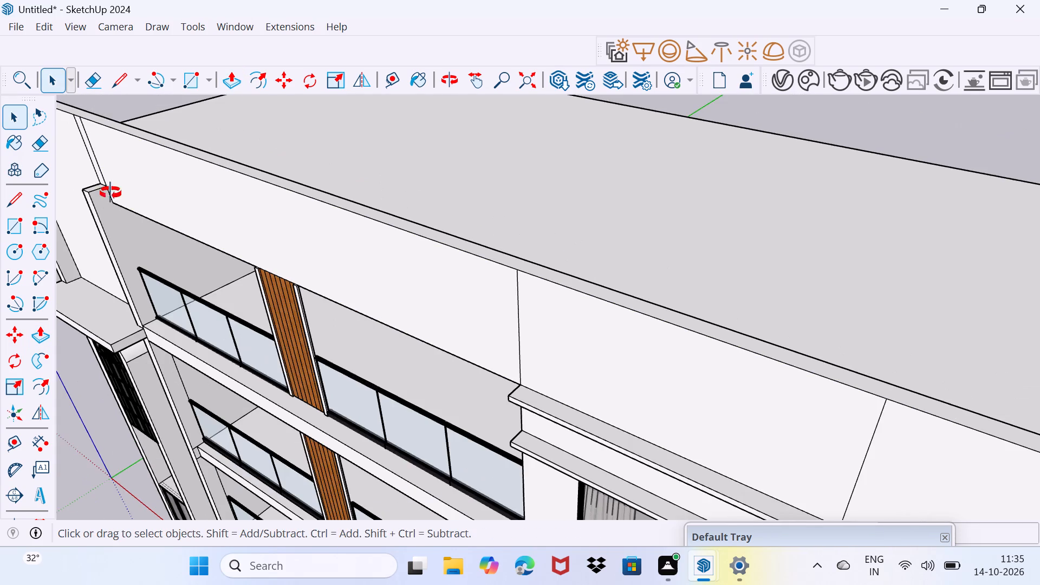
pyautogui.moveTo(110, 193); pyautogui.dragTo(371, 136, button='middle')
pyautogui.press('e')
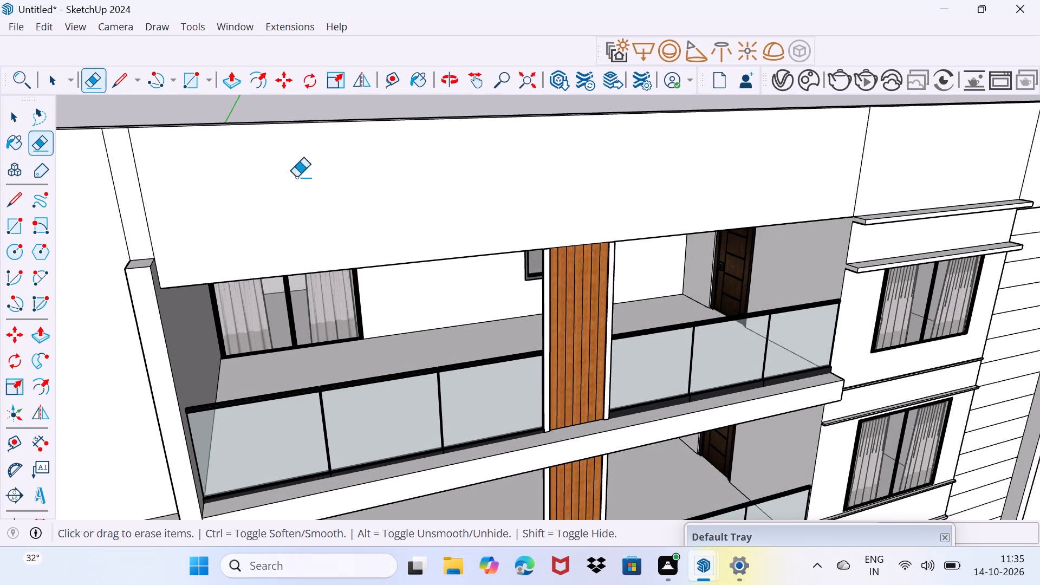
pyautogui.moveTo(109, 205); pyautogui.dragTo(199, 196)
pyautogui.moveTo(190, 181); pyautogui.dragTo(215, 240, button='middle')
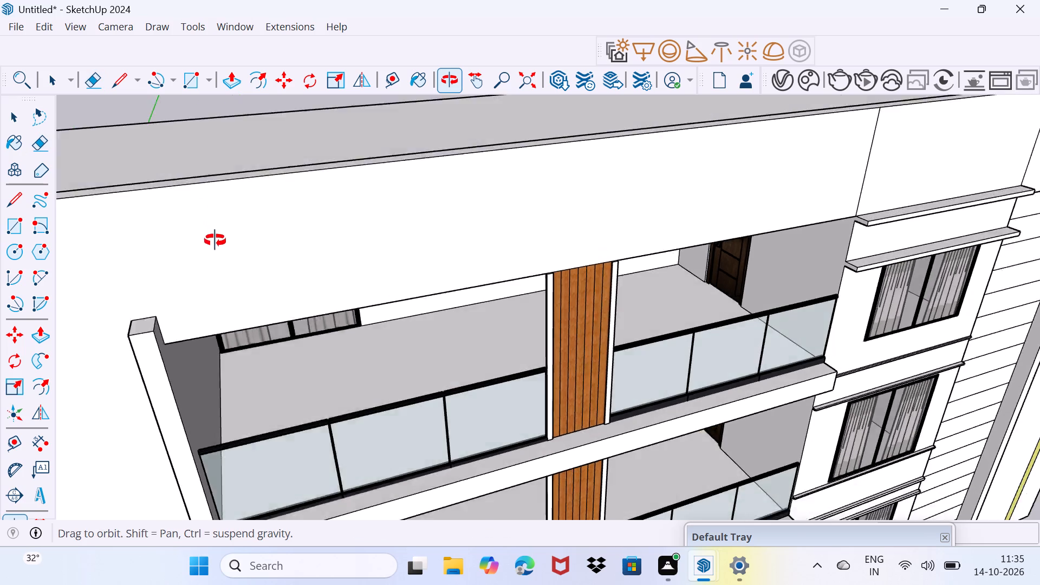
pyautogui.moveTo(215, 240); pyautogui.dragTo(77, 225, button='middle')
pyautogui.scroll(-3, 607, 274)
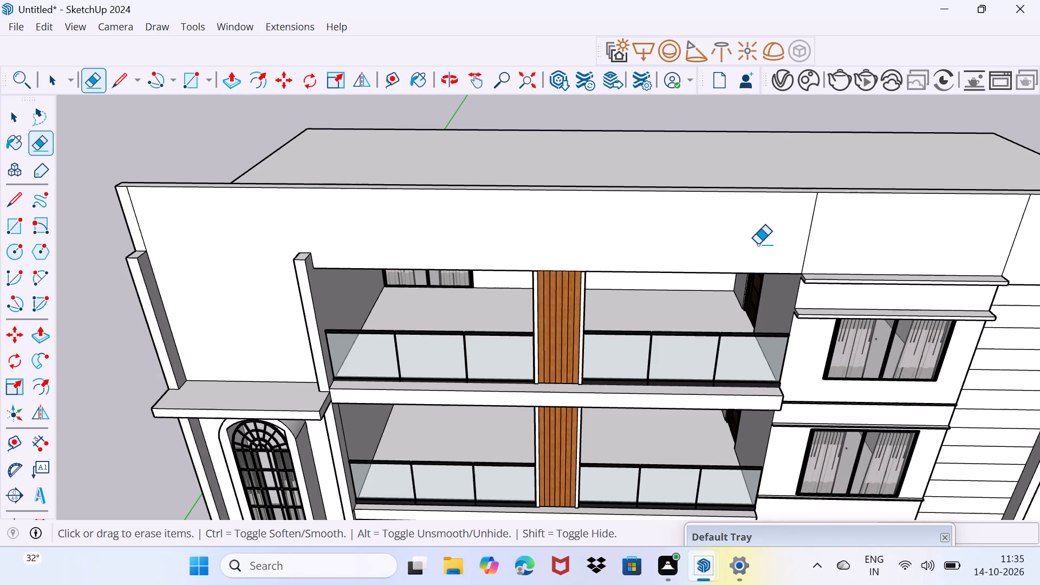
pyautogui.moveTo(799, 235); pyautogui.dragTo(819, 227)
pyautogui.moveTo(1019, 234); pyautogui.dragTo(1003, 237)
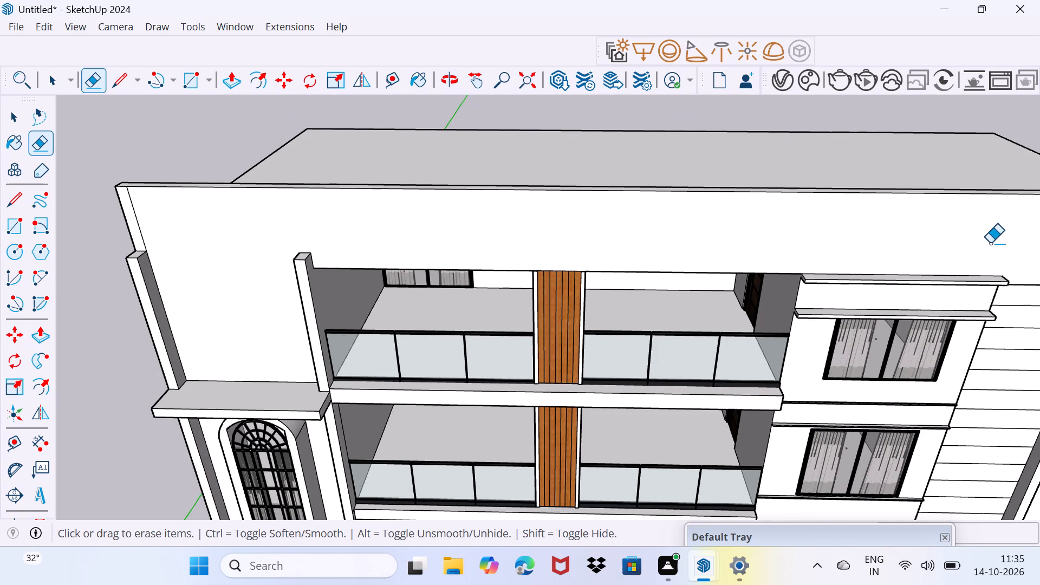
pyautogui.moveTo(996, 242); pyautogui.dragTo(453, 244, button='middle')
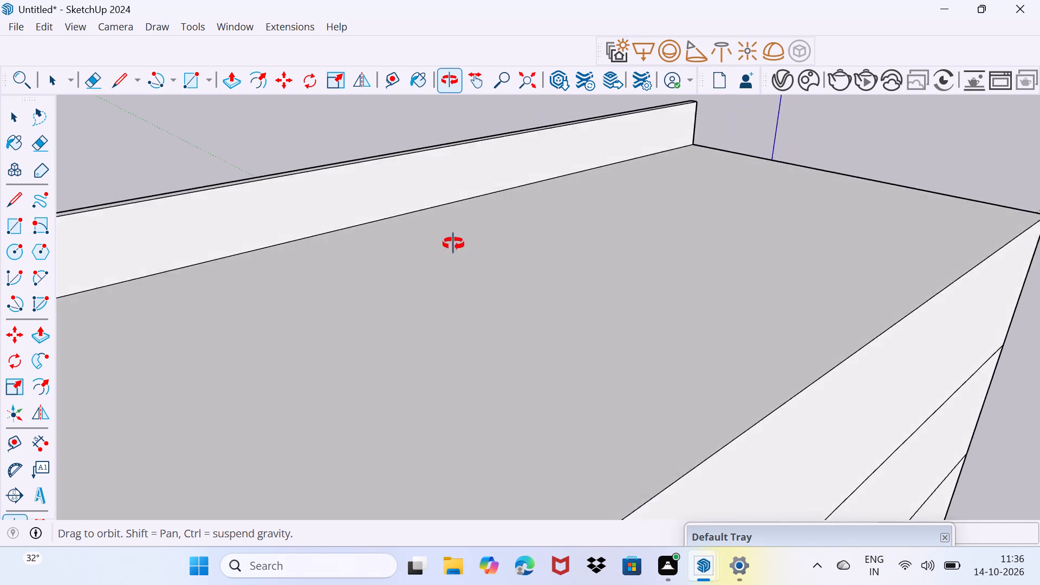
pyautogui.moveTo(453, 244); pyautogui.dragTo(752, 216, button='middle')
pyautogui.scroll(-9, 752, 220)
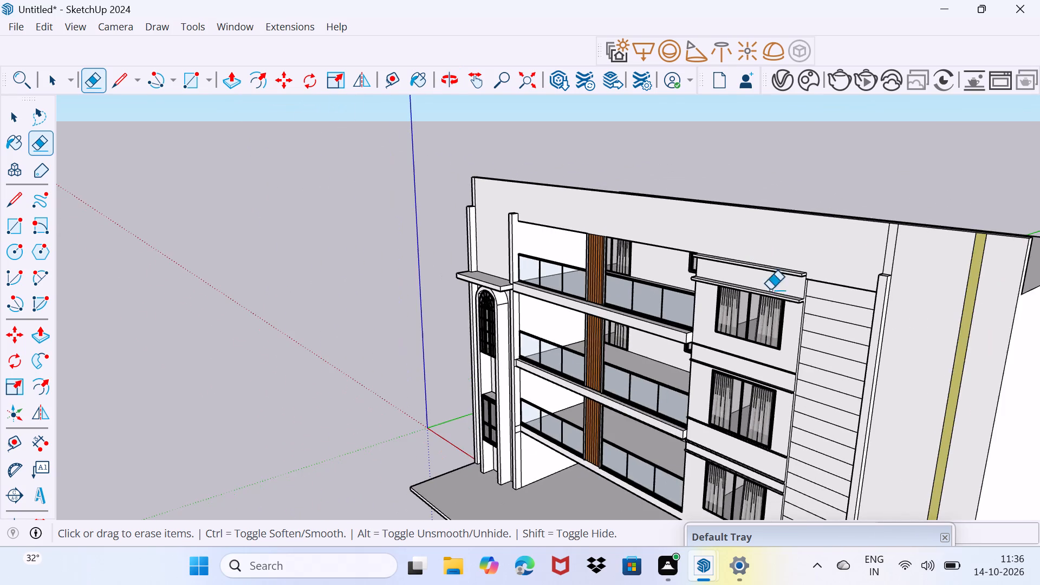
pyautogui.moveTo(786, 321); pyautogui.dragTo(939, 309, button='middle')
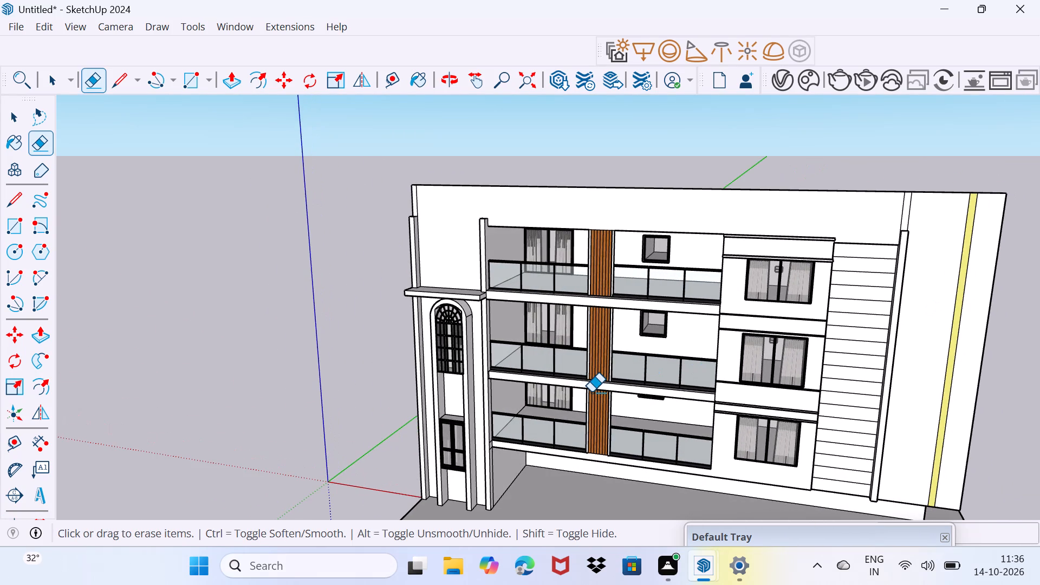